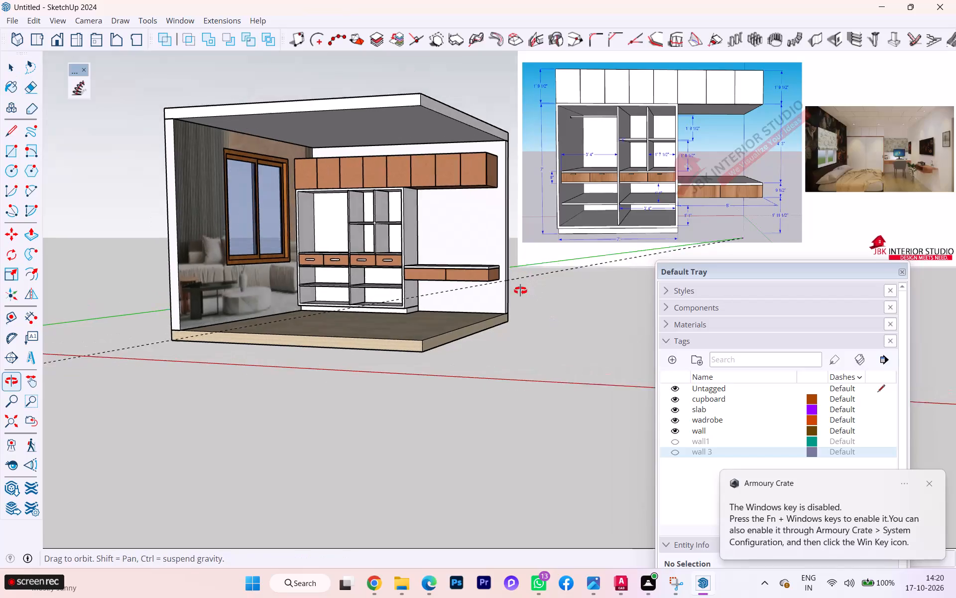
Dismiss the Armoury Crate notification.
scroll(470, 231, "up", 5)
scroll(470, 227, "down", 1)
scroll(470, 227, "up", 1)
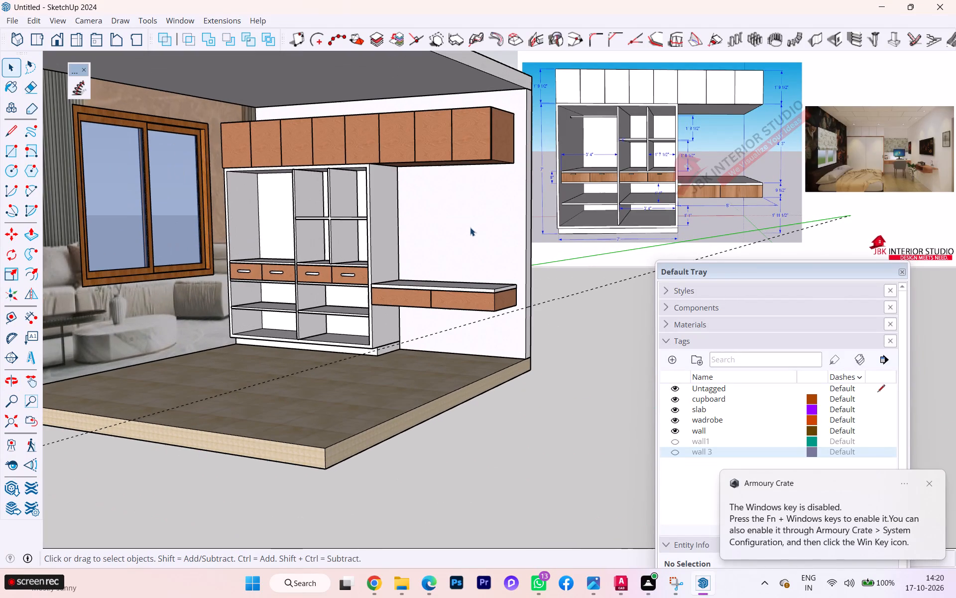
left_click(930, 483)
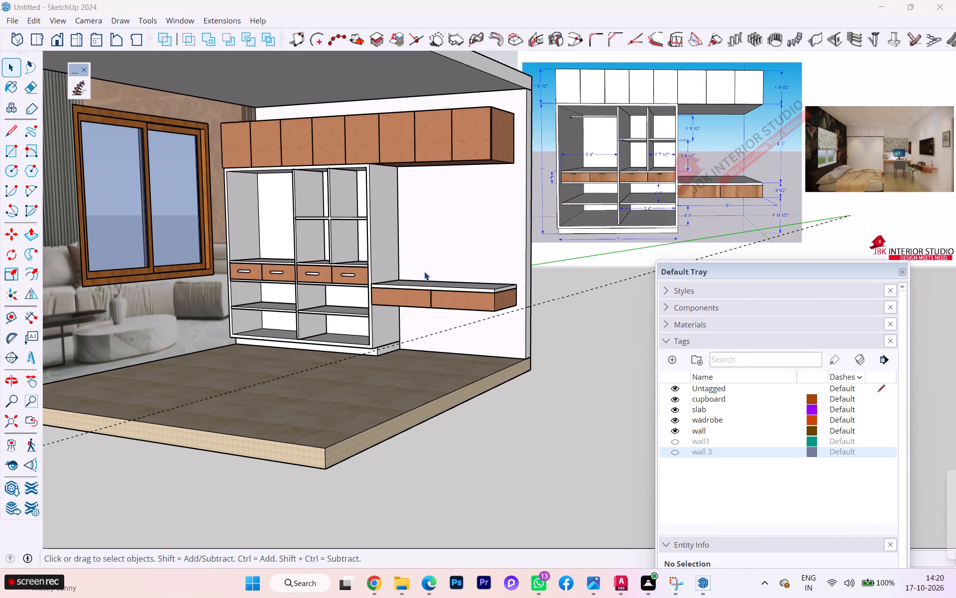
Examine the room's wardrobe, overhead cupboards and wall-mounted desk from several angles.
scroll(404, 264, "down", 3)
middle_click_drag(404, 281, 338, 318)
scroll(377, 297, "up", 9)
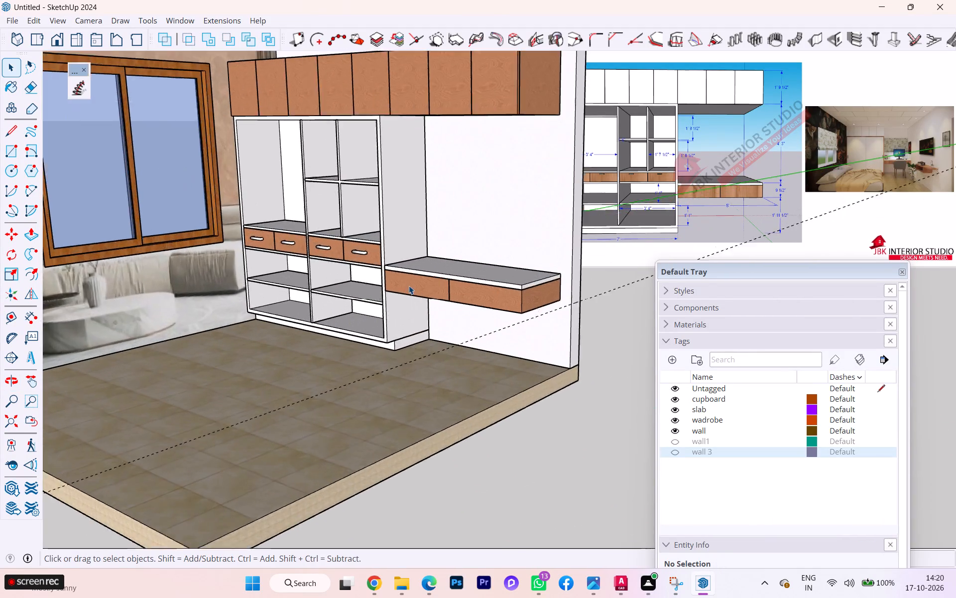
scroll(409, 286, "up", 3)
scroll(403, 306, "down", 2)
middle_click(610, 367)
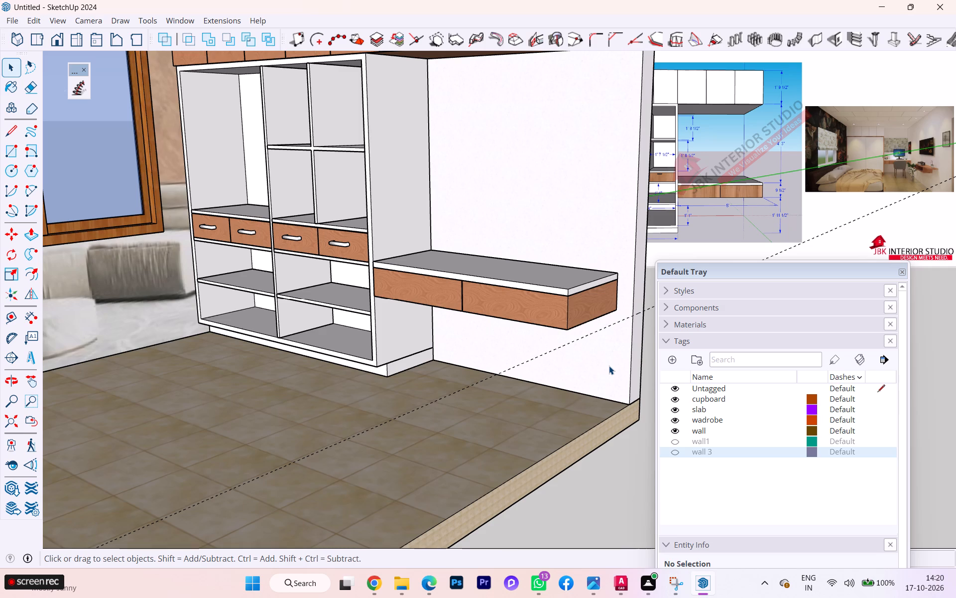
scroll(430, 295, "down", 2)
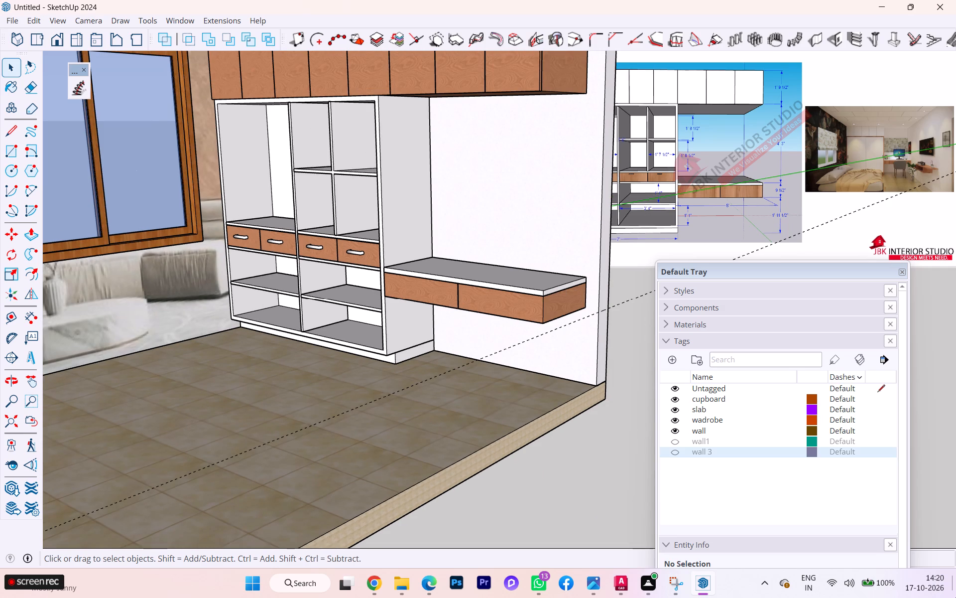
scroll(408, 331, "down", 3)
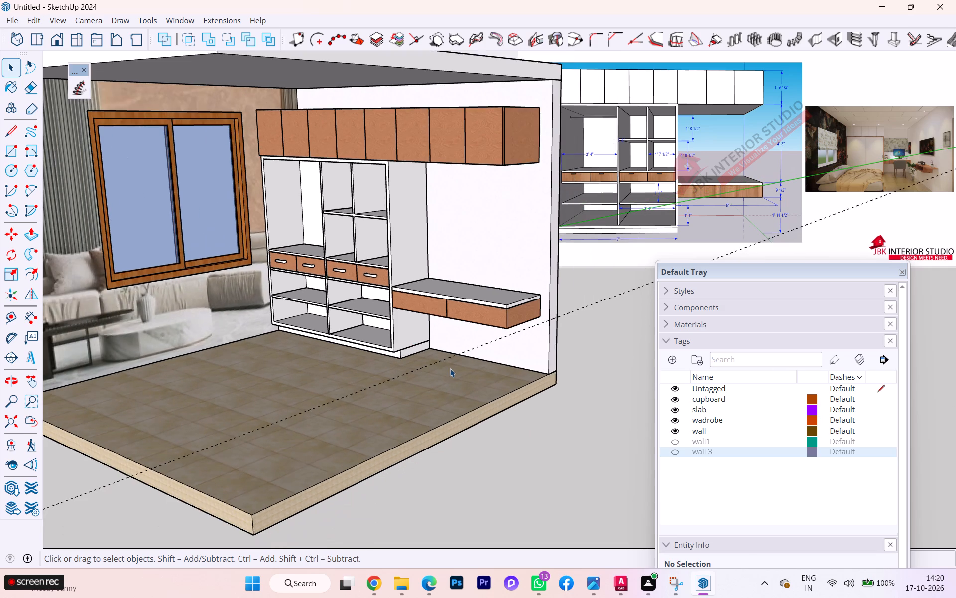
middle_click_drag(442, 378, 360, 401)
scroll(504, 421, "down", 2)
scroll(469, 177, "up", 2)
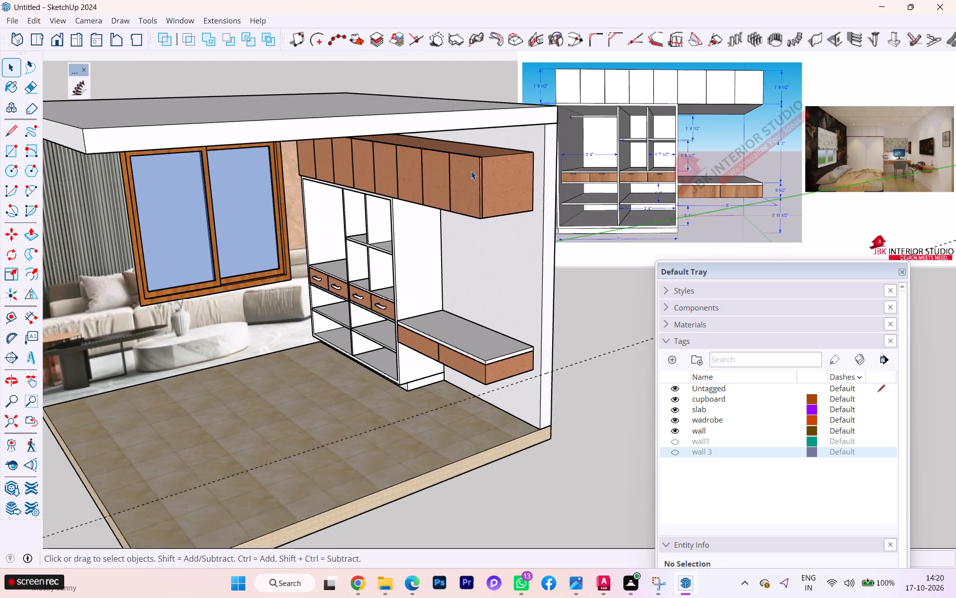
scroll(471, 171, "up", 1)
middle_click_drag(510, 199, 616, 149)
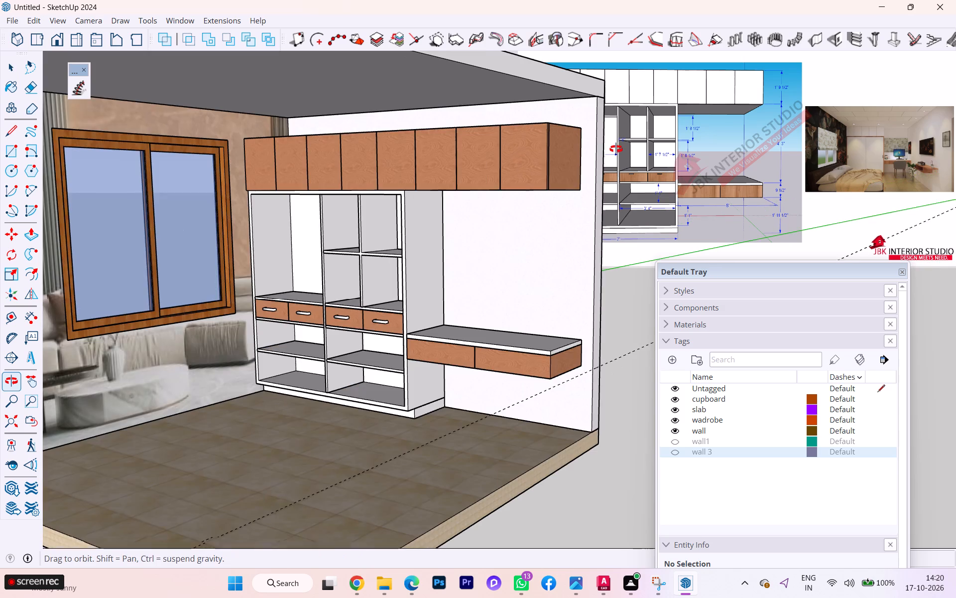
middle_click_drag(616, 149, 578, 155)
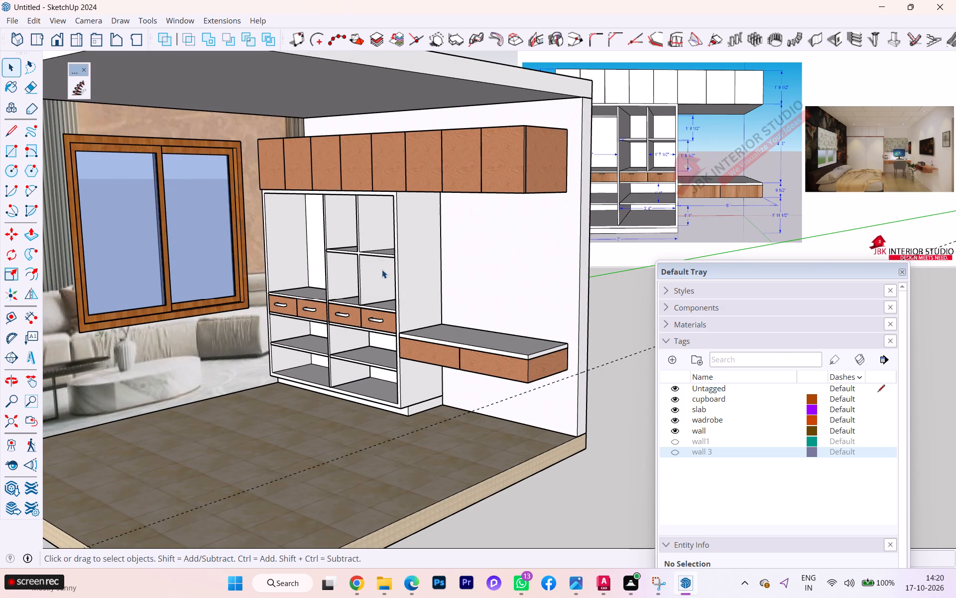
scroll(382, 270, "down", 2)
middle_click_drag(347, 356, 371, 307)
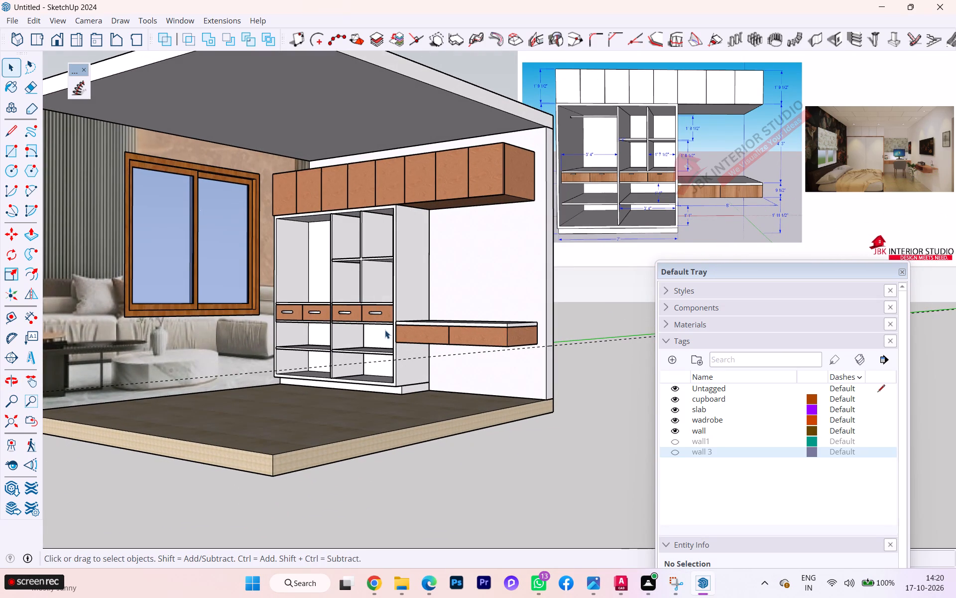
scroll(364, 341, "down", 2)
middle_click_drag(384, 363, 244, 425)
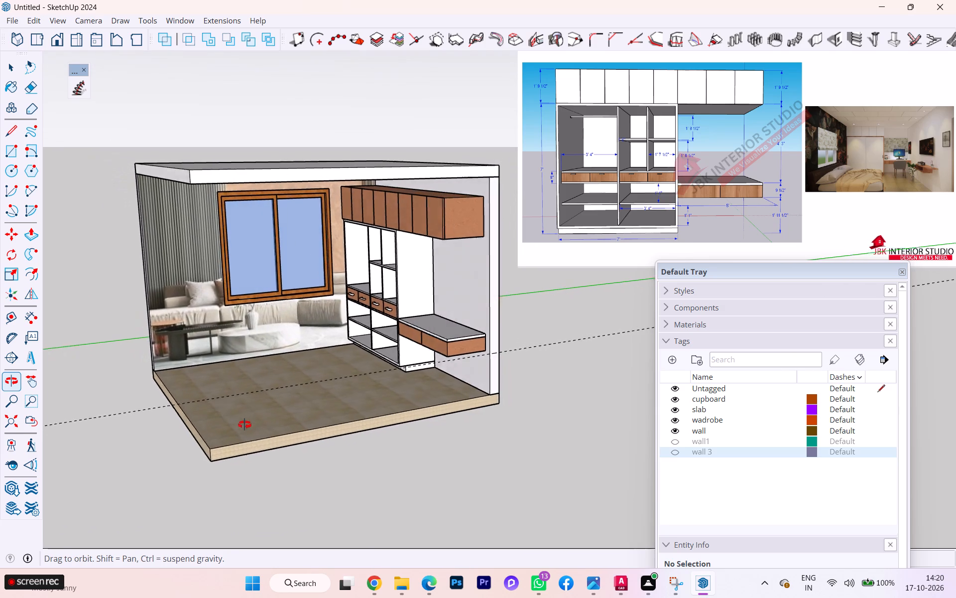
middle_click_drag(244, 425, 243, 425)
scroll(348, 395, "up", 2)
scroll(537, 351, "down", 1)
scroll(547, 352, "up", 2)
scroll(454, 362, "up", 1)
scroll(454, 362, "down", 4)
scroll(454, 362, "up", 3)
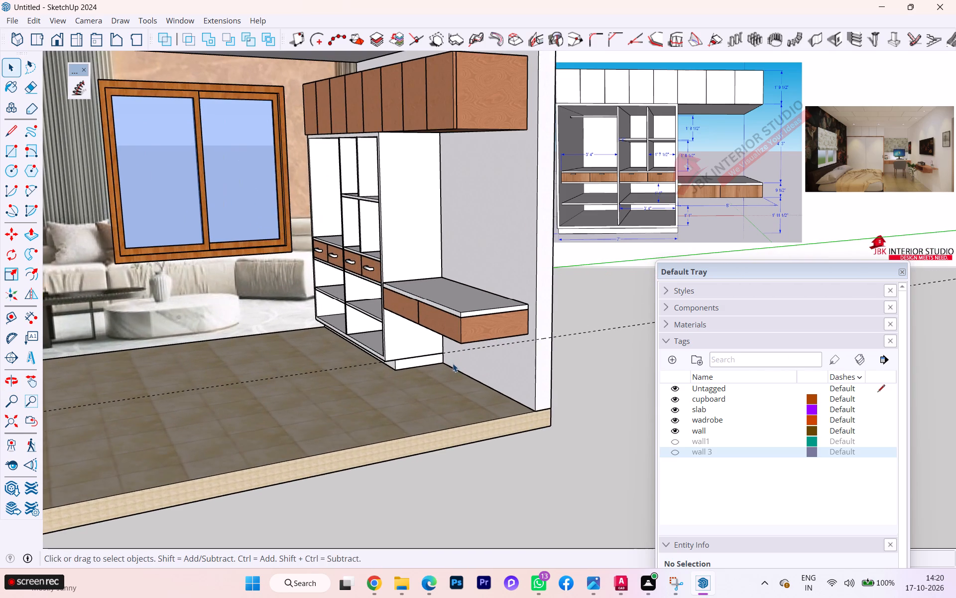
Select the plinth inside the wardrobe group and look through the Colors materials for it.
middle_click_drag(453, 363, 520, 361)
scroll(387, 383, "down", 2)
scroll(387, 383, "up", 7)
scroll(415, 368, "down", 2)
scroll(415, 368, "up", 6)
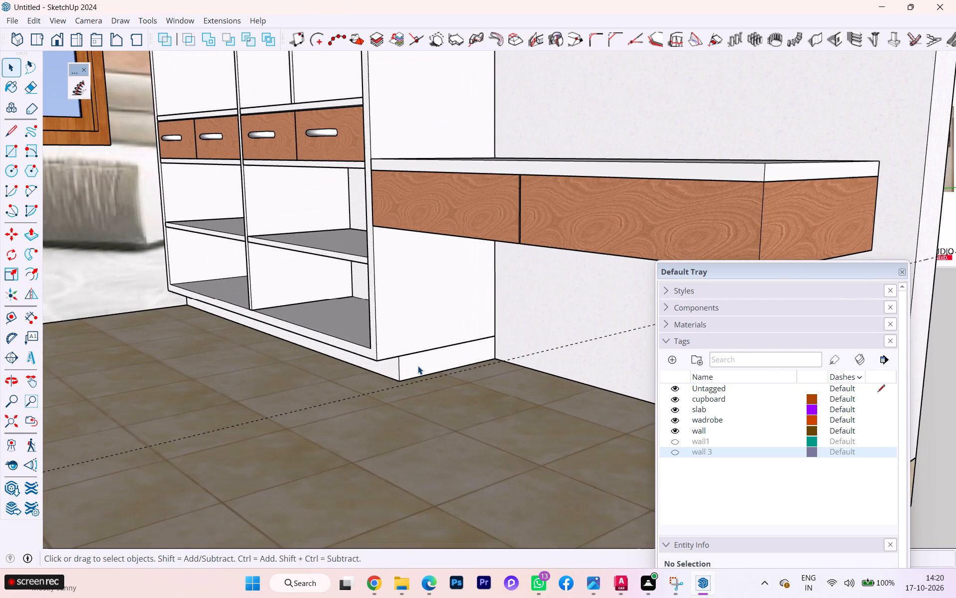
left_click(418, 366)
double_click(408, 371)
left_click(408, 371)
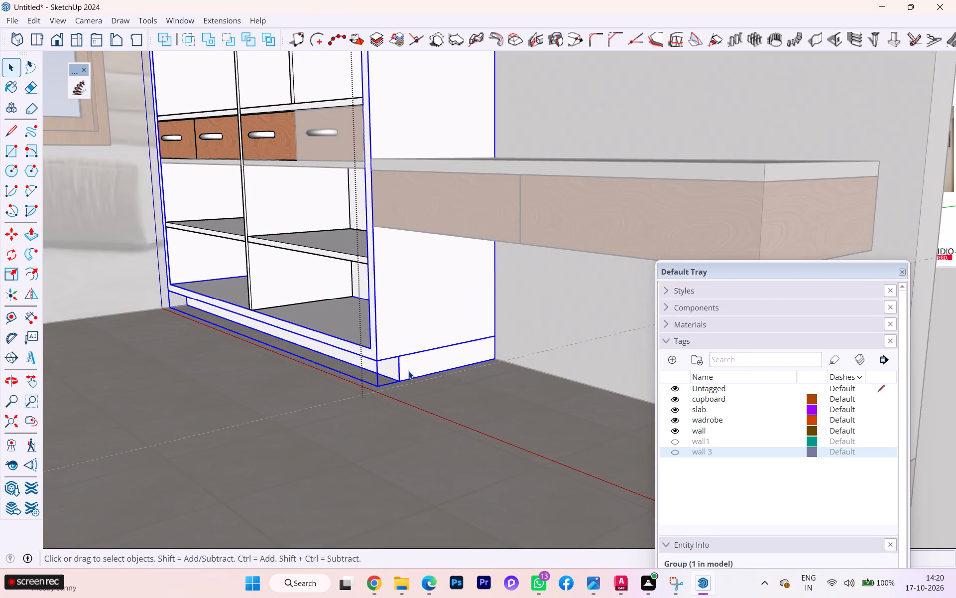
double_click(408, 371)
left_click(408, 371)
scroll(423, 373, "down", 2)
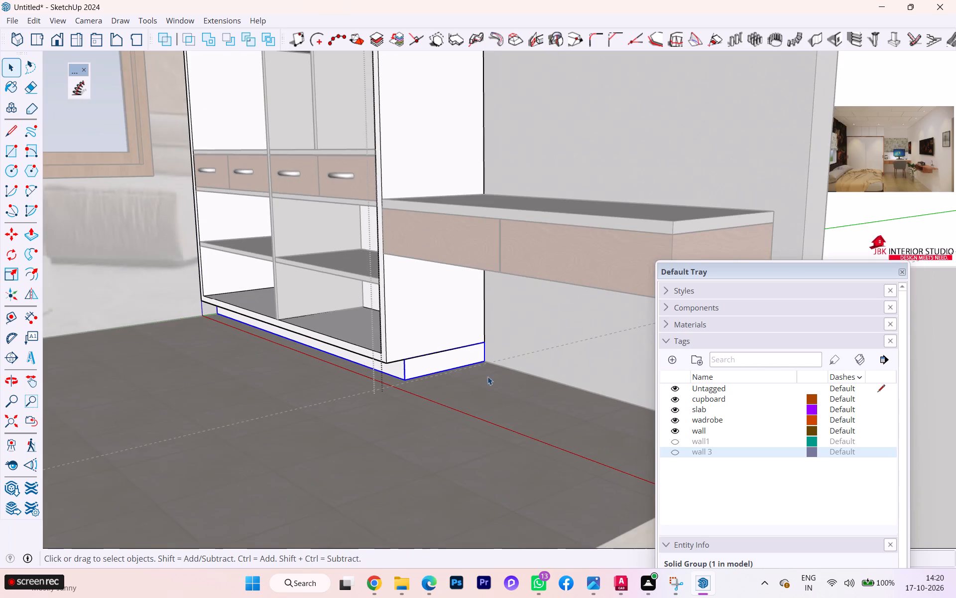
scroll(572, 378, "up", 2)
scroll(582, 375, "down", 2)
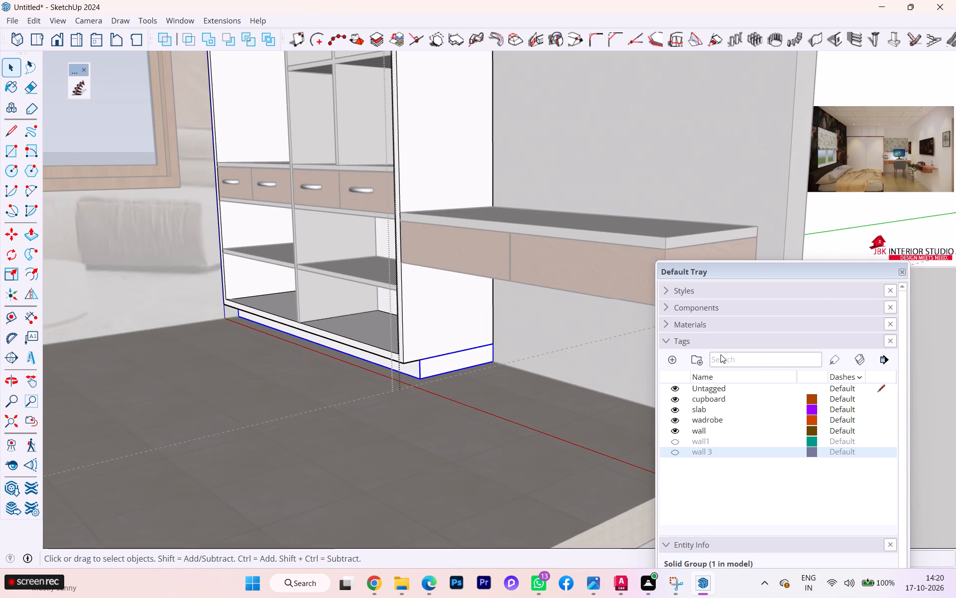
left_click(665, 323)
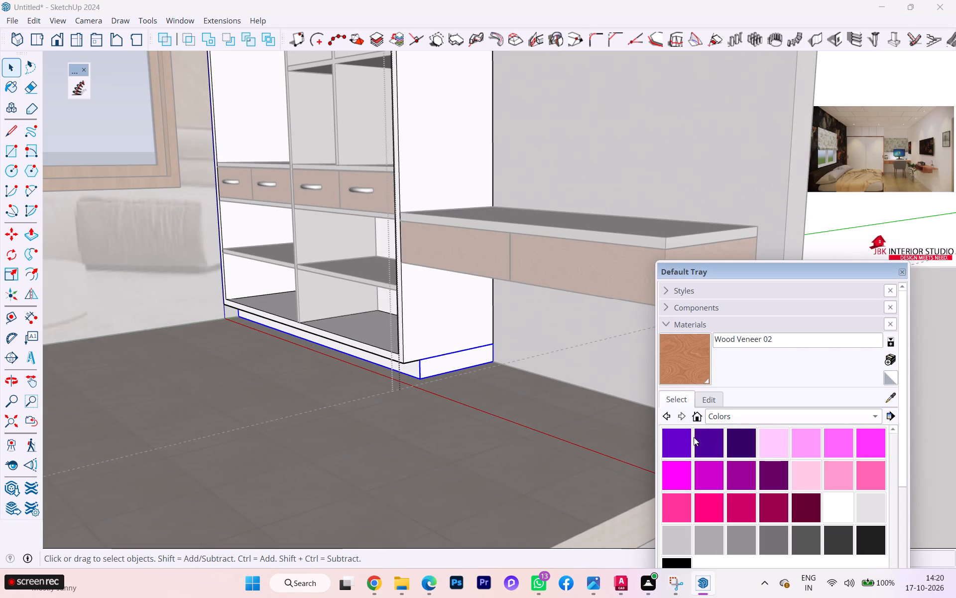
scroll(674, 458, "up", 7)
scroll(676, 455, "down", 7)
scroll(676, 455, "up", 7)
scroll(678, 448, "down", 5)
scroll(678, 448, "up", 3)
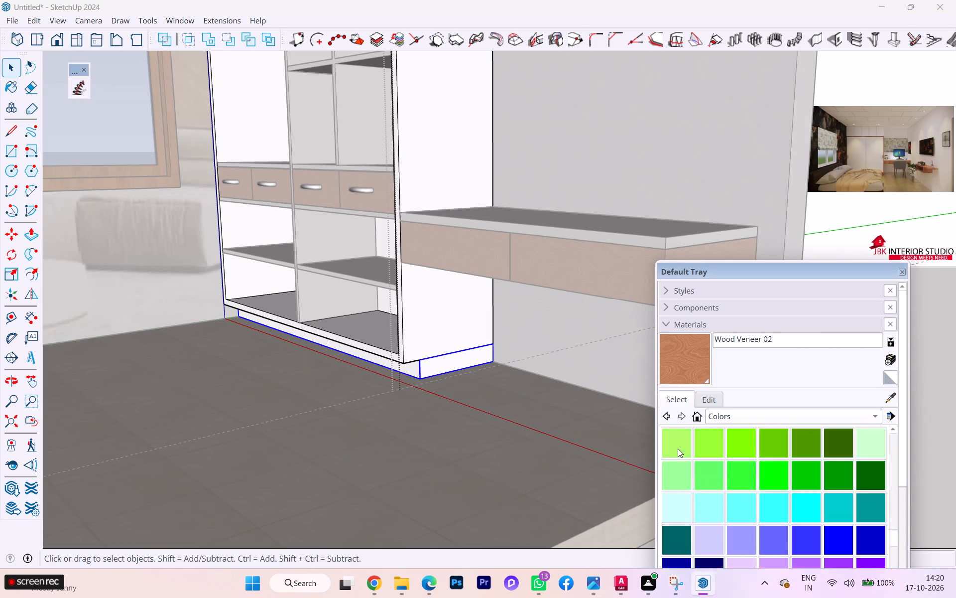
scroll(678, 448, "down", 1)
scroll(678, 448, "up", 2)
scroll(678, 448, "down", 1)
scroll(678, 448, "up", 1)
scroll(519, 257, "down", 4)
scroll(479, 258, "up", 1)
scroll(471, 259, "down", 1)
scroll(408, 272, "down", 7)
scroll(406, 272, "up", 1)
scroll(406, 272, "down", 1)
left_click(534, 409)
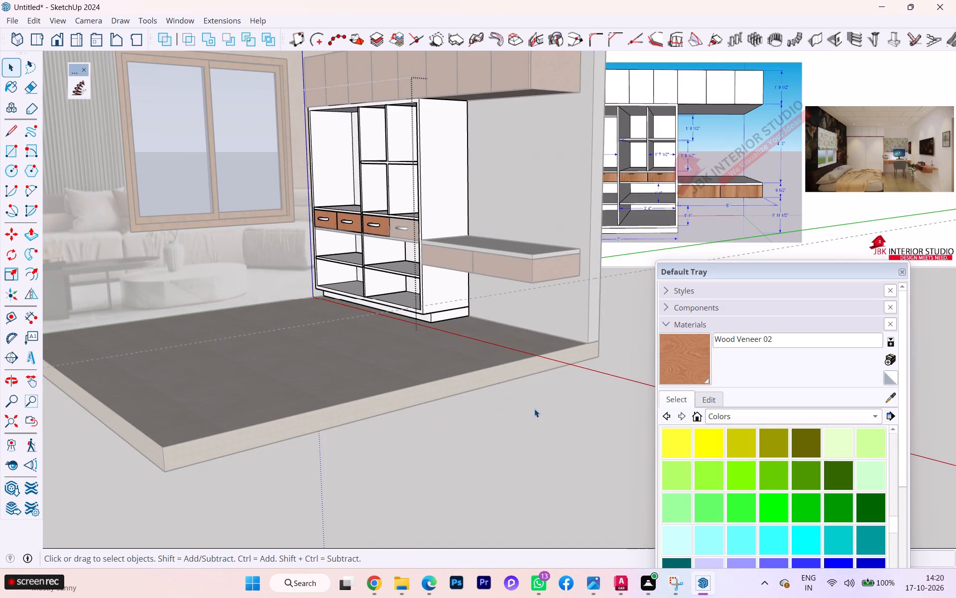
left_click(534, 409)
Inspect the whole room and the wardrobe wall against the reference images.
scroll(581, 337, "down", 8)
scroll(581, 337, "up", 1)
scroll(581, 337, "down", 1)
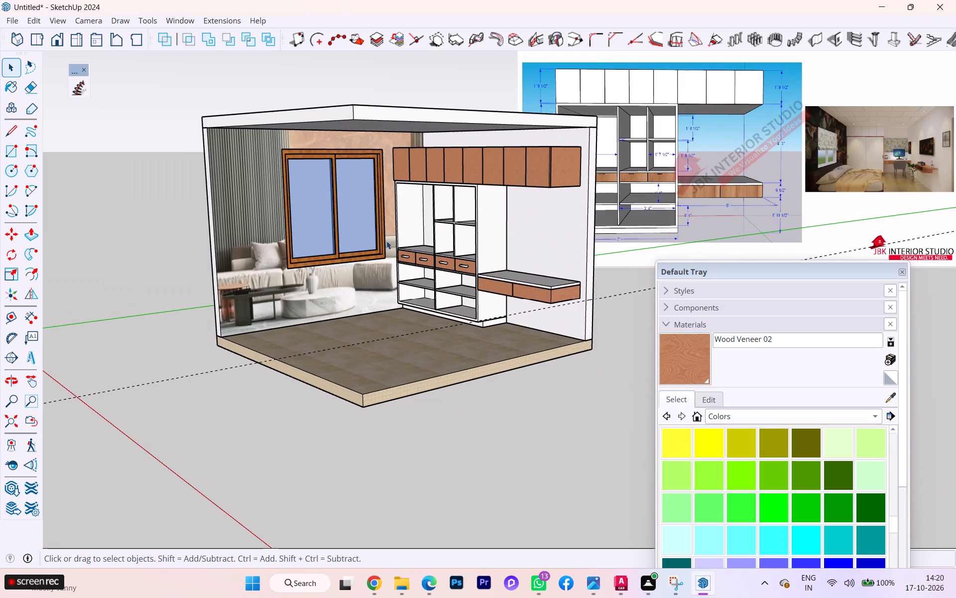
scroll(436, 249, "down", 2)
middle_click_drag(562, 272, 508, 274)
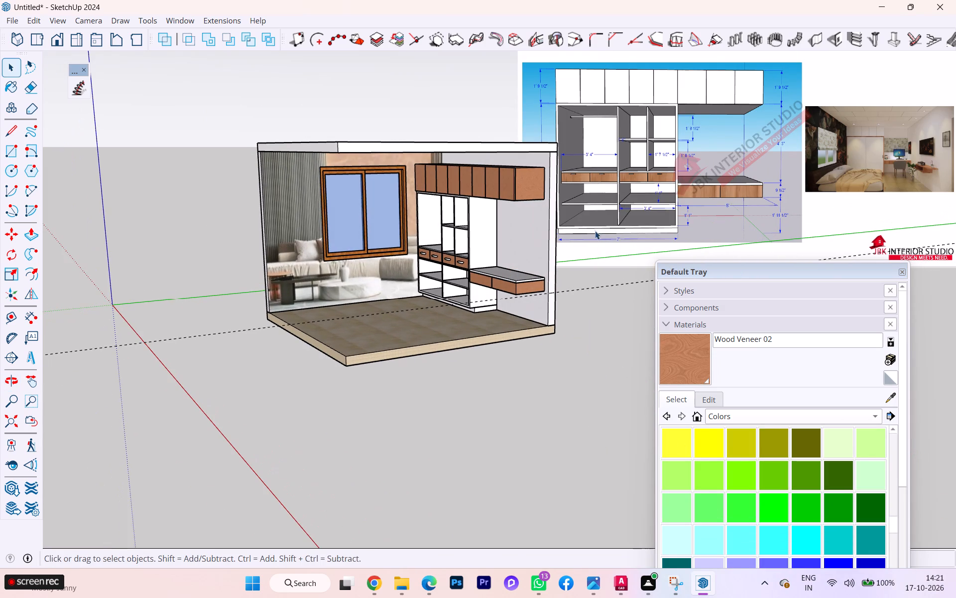
scroll(461, 291, "up", 5)
scroll(321, 305, "down", 1)
middle_click_drag(321, 305, 404, 310)
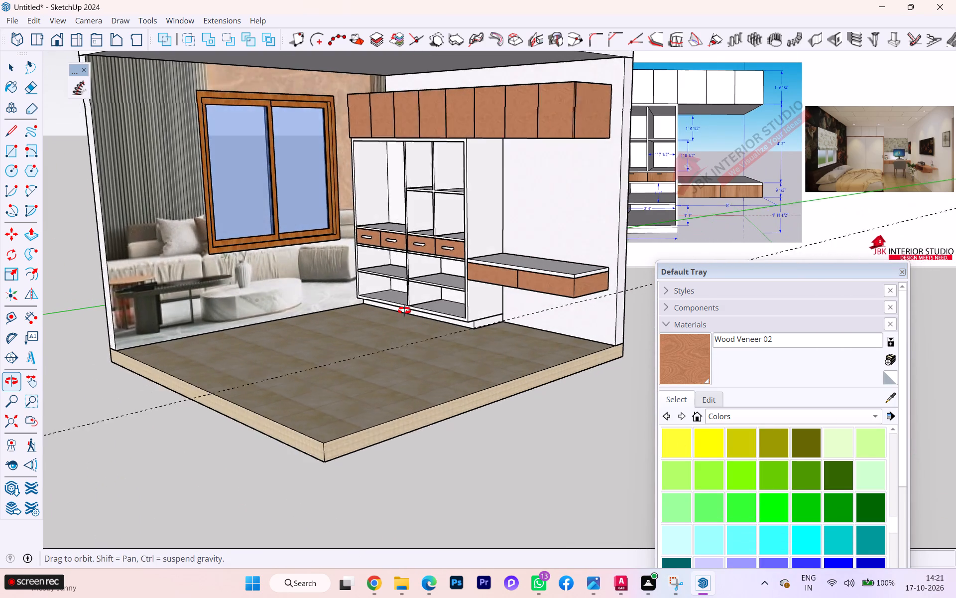
middle_click_drag(404, 310, 438, 314)
scroll(259, 270, "down", 4)
middle_click_drag(453, 287, 461, 287)
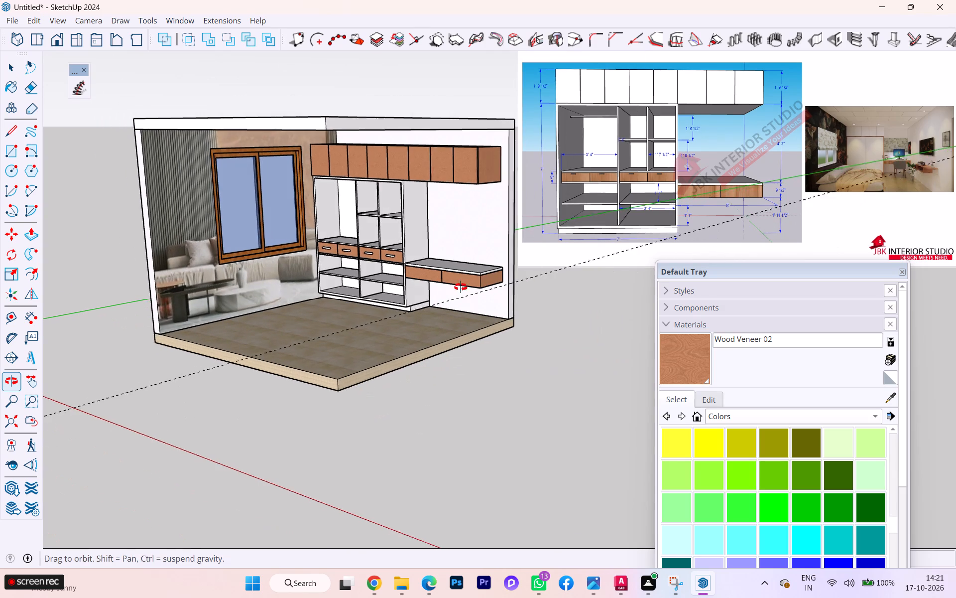
middle_click_drag(461, 287, 508, 288)
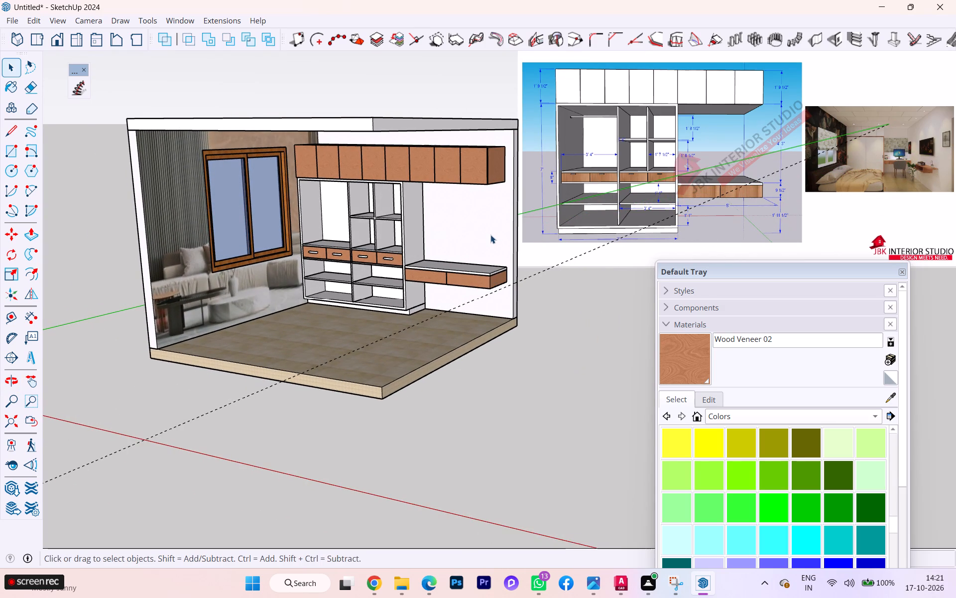
scroll(224, 266, "down", 2)
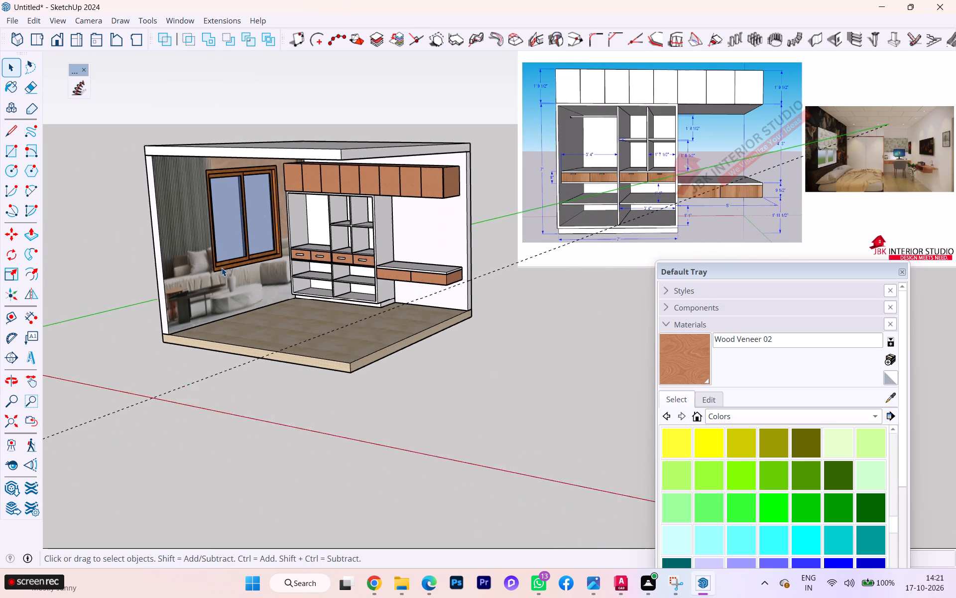
scroll(222, 268, "down", 1)
scroll(287, 266, "up", 1)
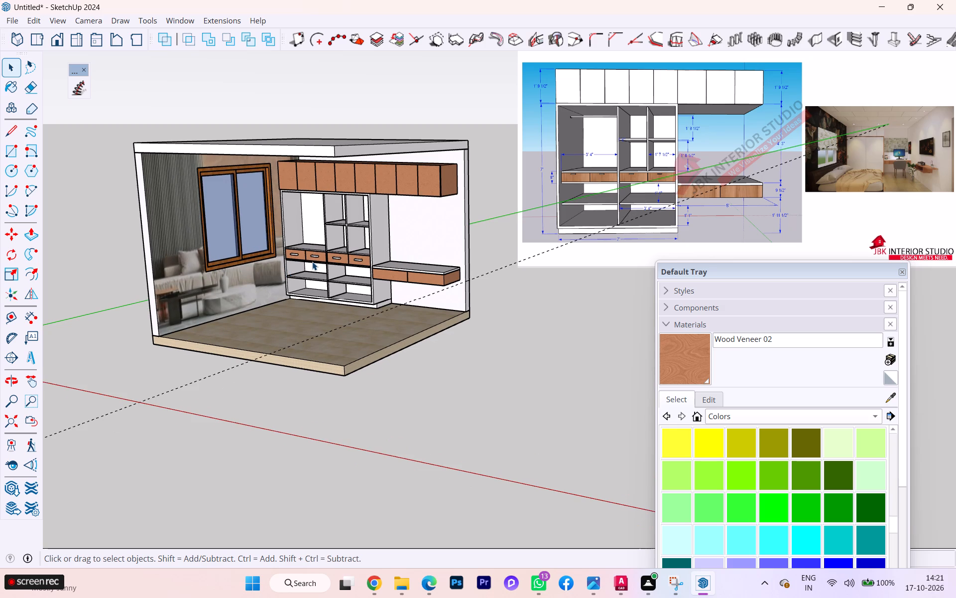
scroll(341, 260, "up", 2)
scroll(392, 262, "up", 5)
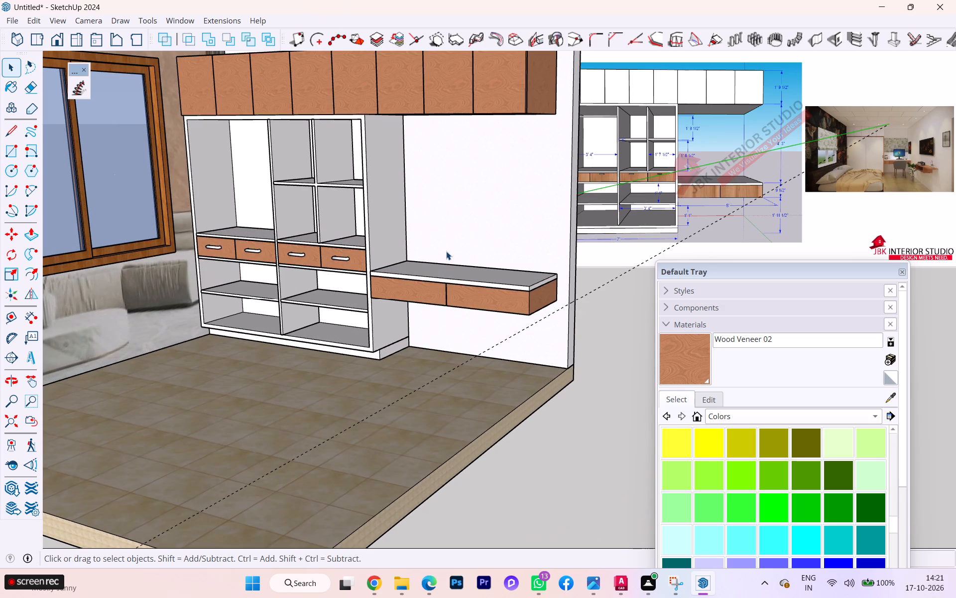
Delete the dashed guide line running across the room.
scroll(446, 251, "down", 1)
scroll(331, 292, "down", 5)
middle_click_drag(393, 306, 354, 318)
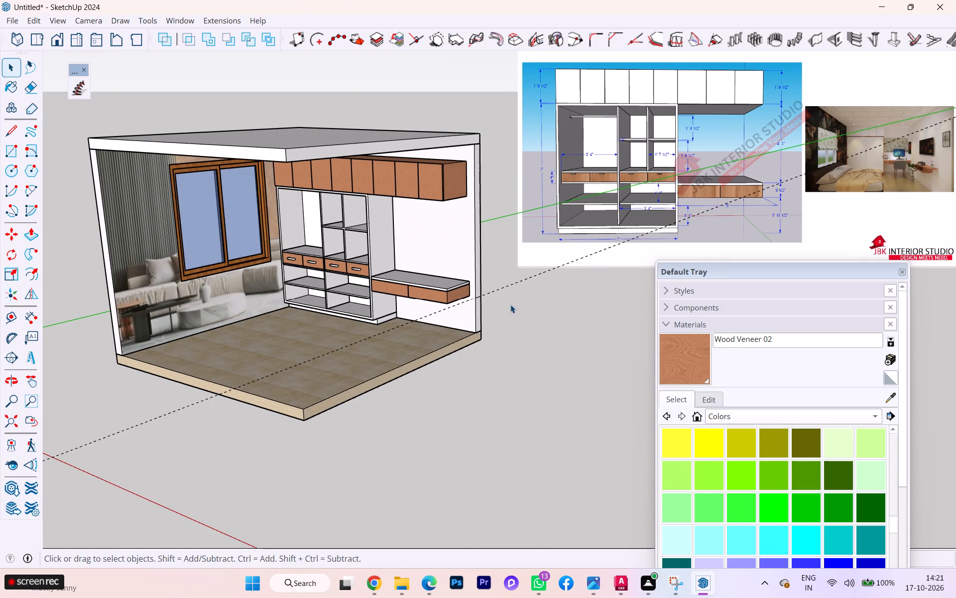
left_click_drag(511, 303, 514, 272)
left_click(514, 284)
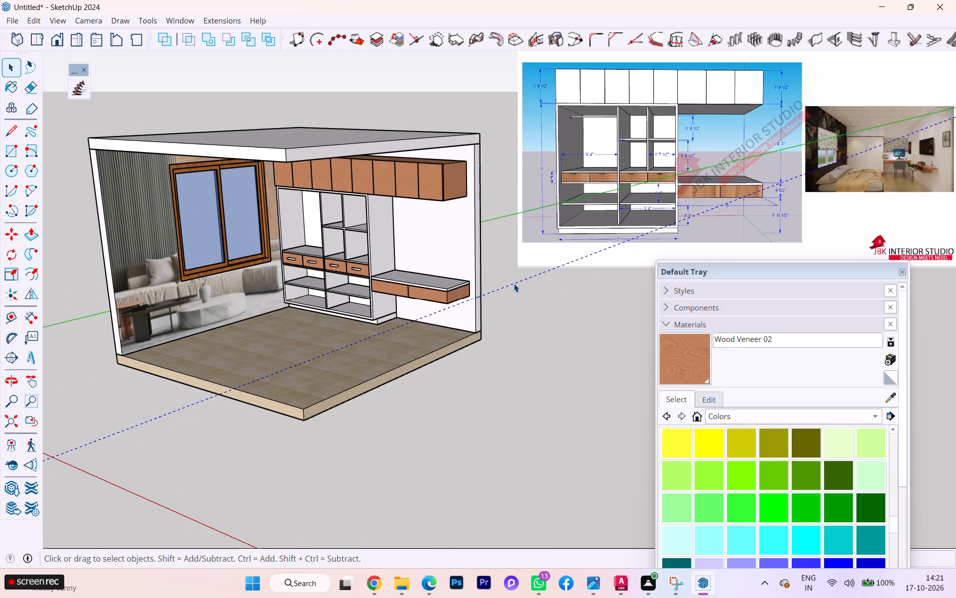
key("Delete")
Examine the wardrobe's drawers, shelves and plinth and the adjoining wall-mounted desk up close.
scroll(513, 284, "down", 2)
scroll(513, 284, "up", 1)
scroll(513, 284, "down", 1)
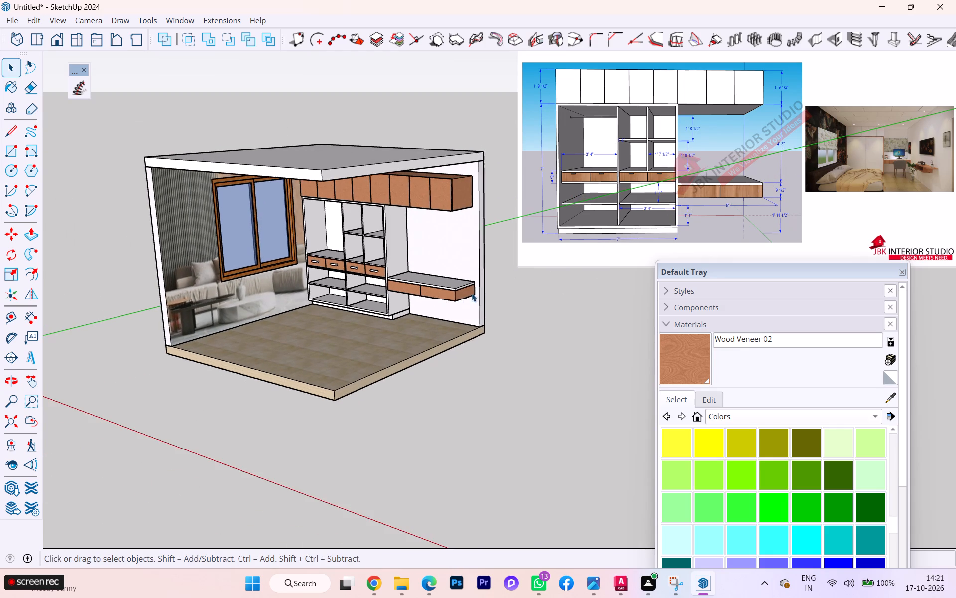
scroll(456, 289, "up", 4)
middle_click_drag(421, 270, 407, 247)
scroll(409, 250, "up", 1)
scroll(409, 250, "down", 1)
scroll(409, 250, "up", 2)
scroll(410, 253, "down", 4)
scroll(413, 258, "up", 1)
scroll(418, 272, "down", 1)
scroll(420, 288, "up", 5)
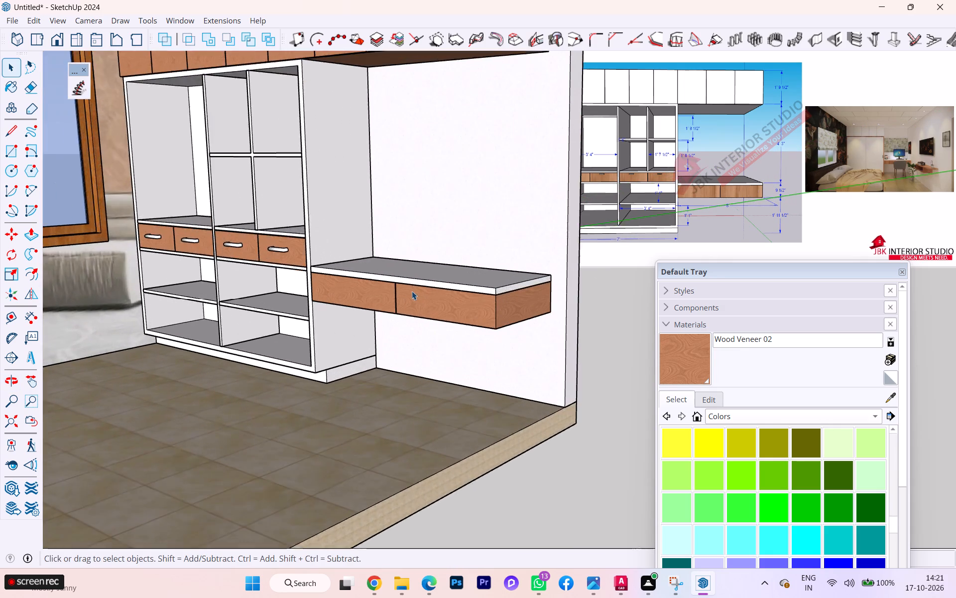
scroll(412, 291, "up", 2)
scroll(412, 291, "down", 2)
scroll(412, 291, "up", 3)
middle_click_drag(412, 292, 444, 288)
scroll(230, 256, "down", 1)
scroll(230, 257, "up", 1)
scroll(230, 259, "down", 2)
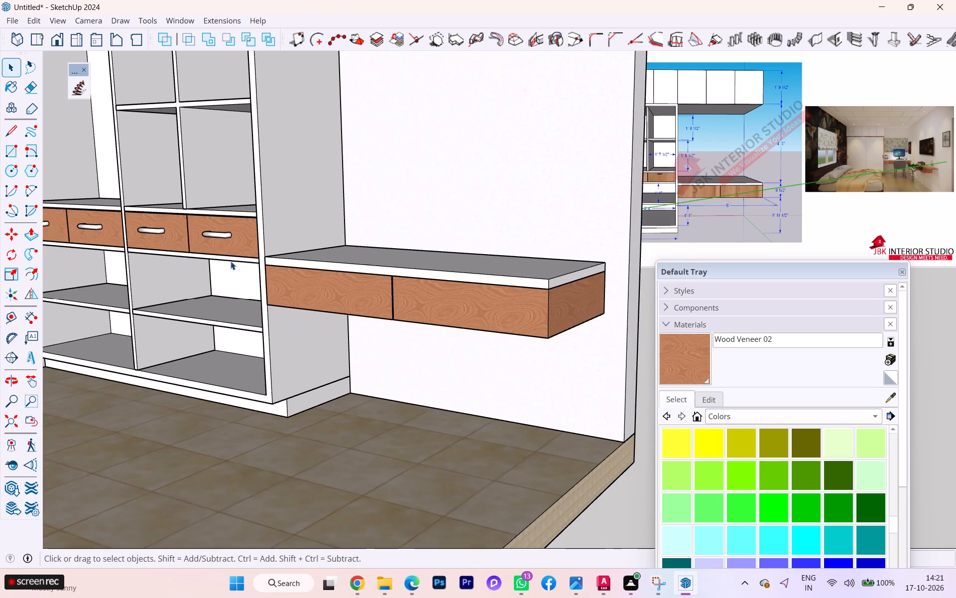
scroll(231, 261, "down", 1)
scroll(345, 283, "down", 1)
middle_click_drag(362, 283, 298, 313)
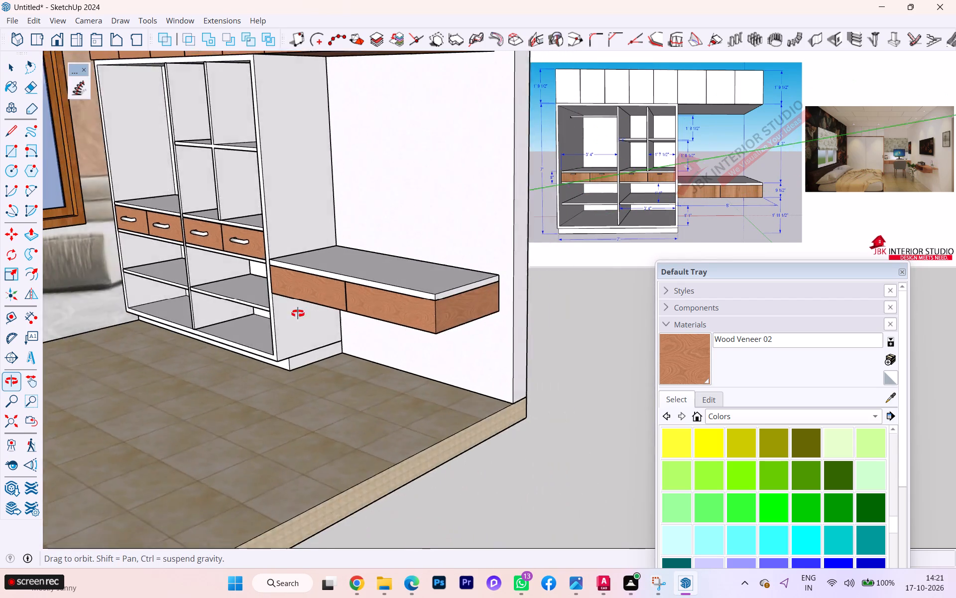
middle_click_drag(298, 313, 272, 313)
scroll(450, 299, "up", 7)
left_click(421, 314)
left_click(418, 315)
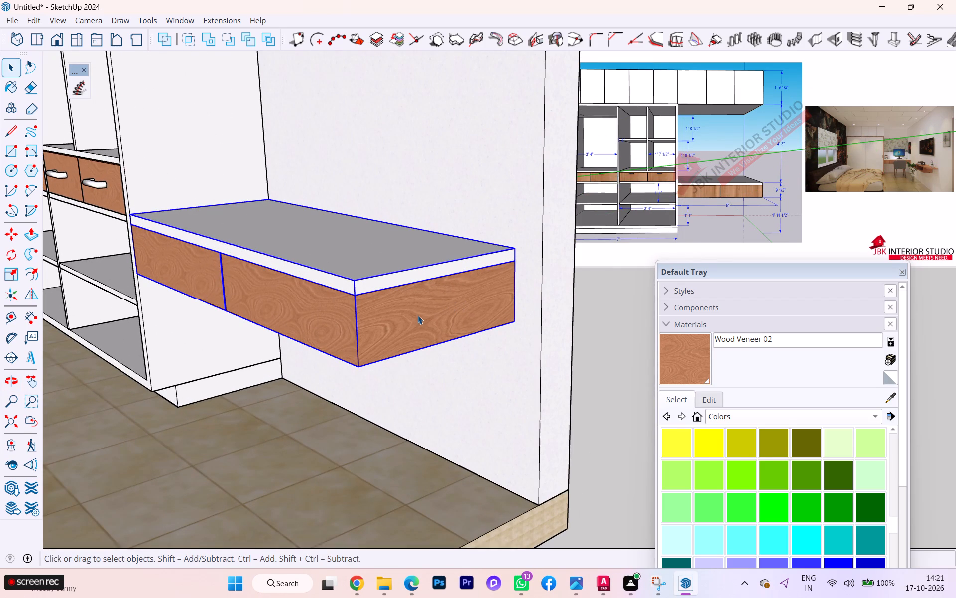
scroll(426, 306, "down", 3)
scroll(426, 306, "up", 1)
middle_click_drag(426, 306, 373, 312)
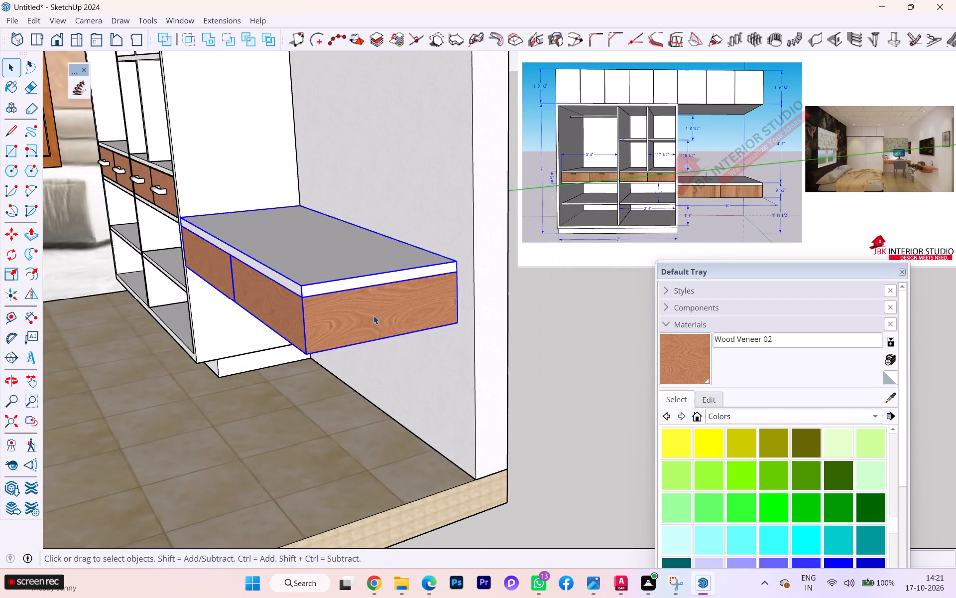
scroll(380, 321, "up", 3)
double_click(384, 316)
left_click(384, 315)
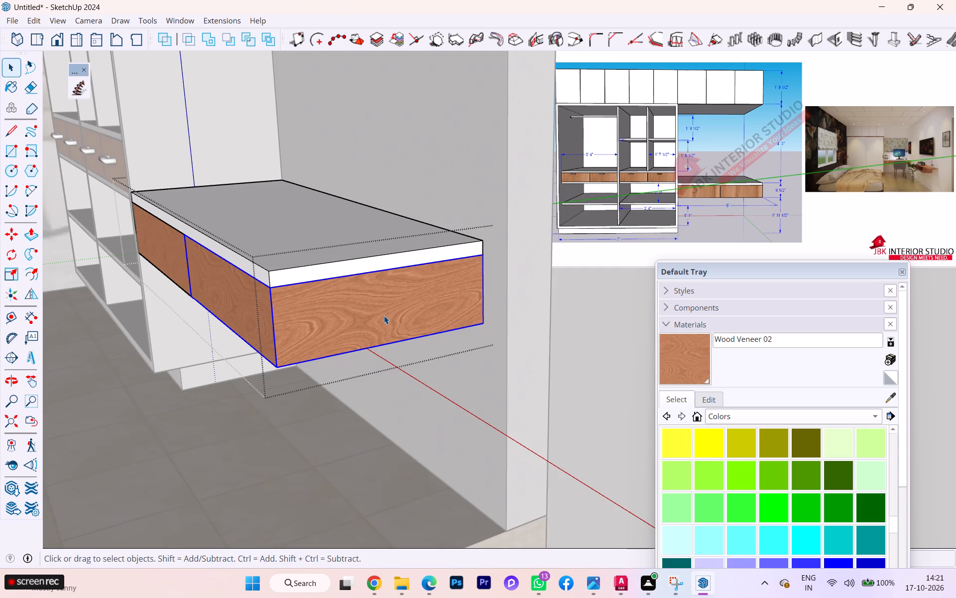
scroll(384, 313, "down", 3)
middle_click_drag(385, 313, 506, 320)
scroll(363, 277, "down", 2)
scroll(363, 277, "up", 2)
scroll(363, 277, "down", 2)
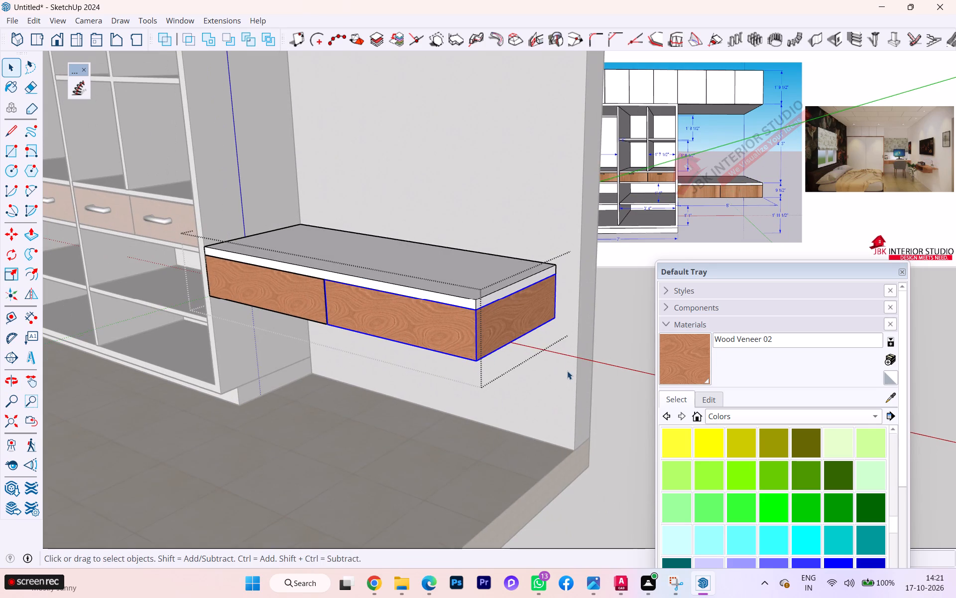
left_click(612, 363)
Scale the wall-mounted desk group lengthwise so its free end reaches the outer edge of the back wall.
left_click(492, 317)
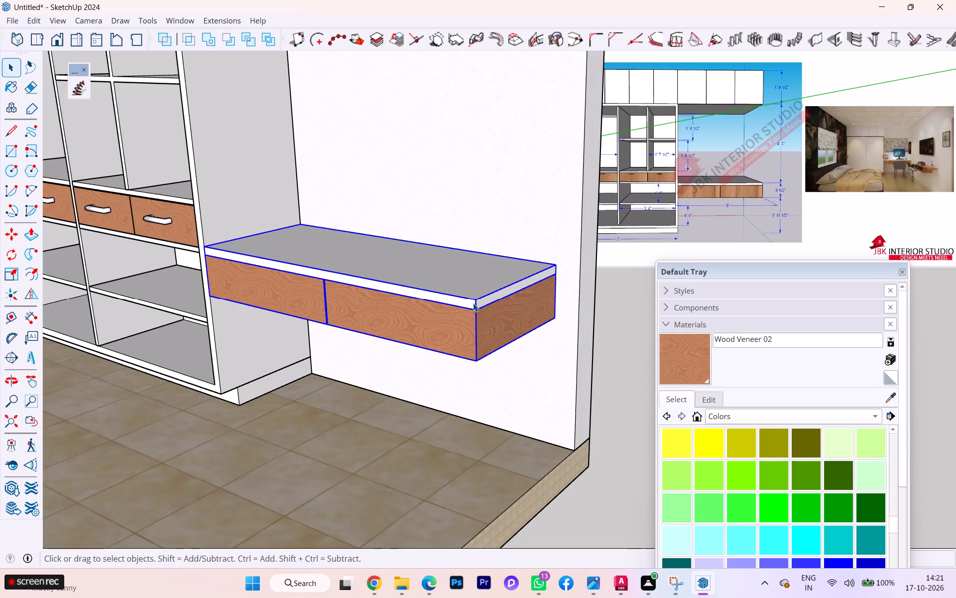
key("s")
scroll(501, 327, "up", 2)
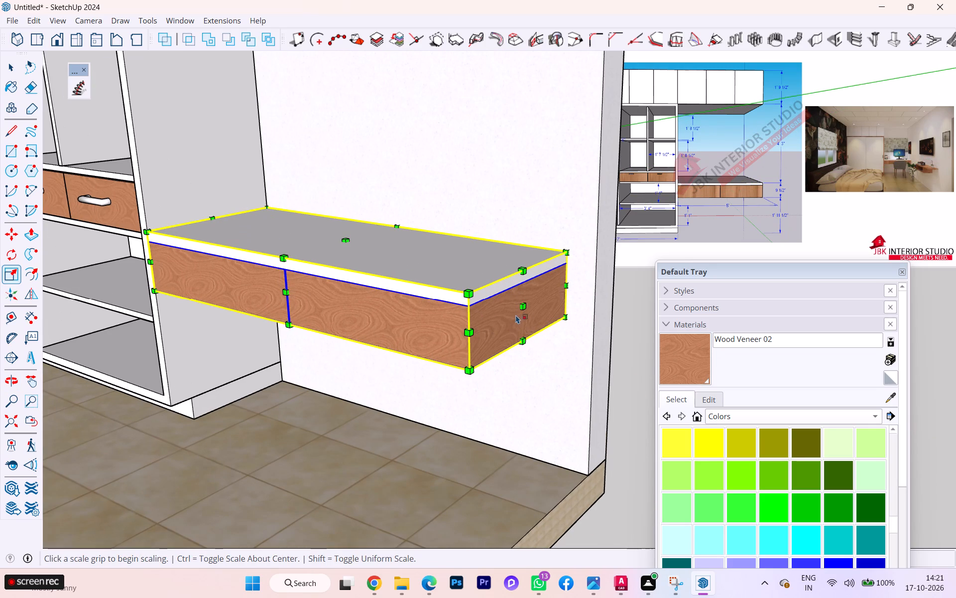
left_click(519, 311)
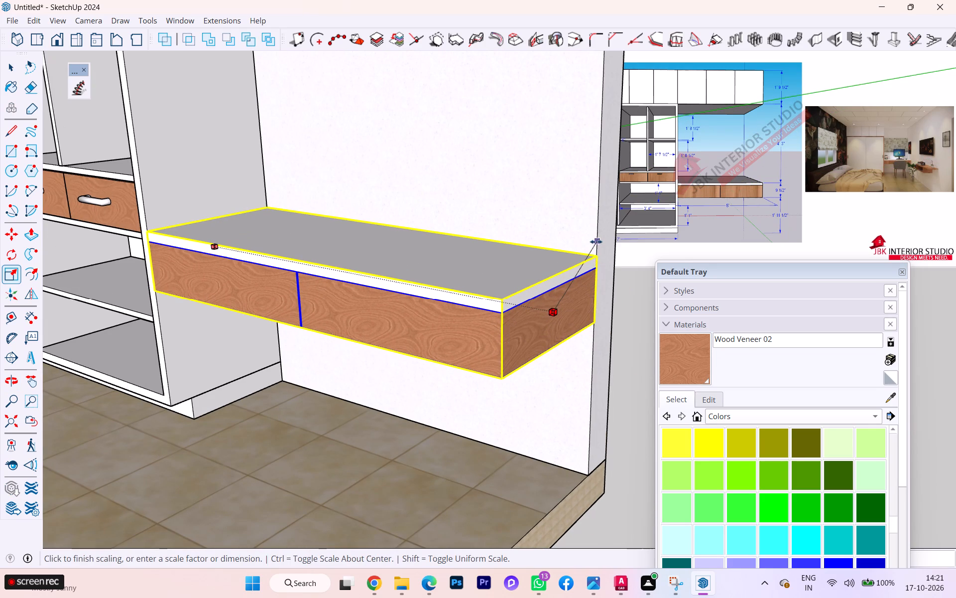
left_click(596, 242)
key("space")
left_click(622, 340)
Examine the lengthened desk, its drawer fronts and how it meets the wardrobe and the wall end.
scroll(463, 318, "down", 5)
scroll(463, 319, "up", 3)
scroll(463, 319, "down", 2)
scroll(463, 319, "up", 1)
scroll(463, 319, "down", 1)
scroll(472, 316, "up", 1)
middle_click_drag(487, 321, 552, 346)
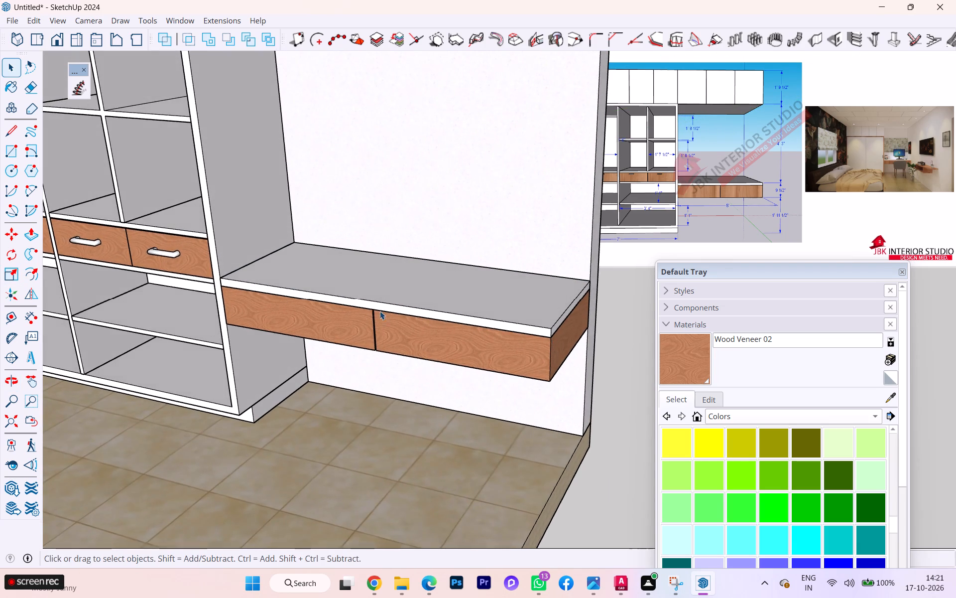
scroll(362, 310, "down", 1)
scroll(321, 320, "down", 2)
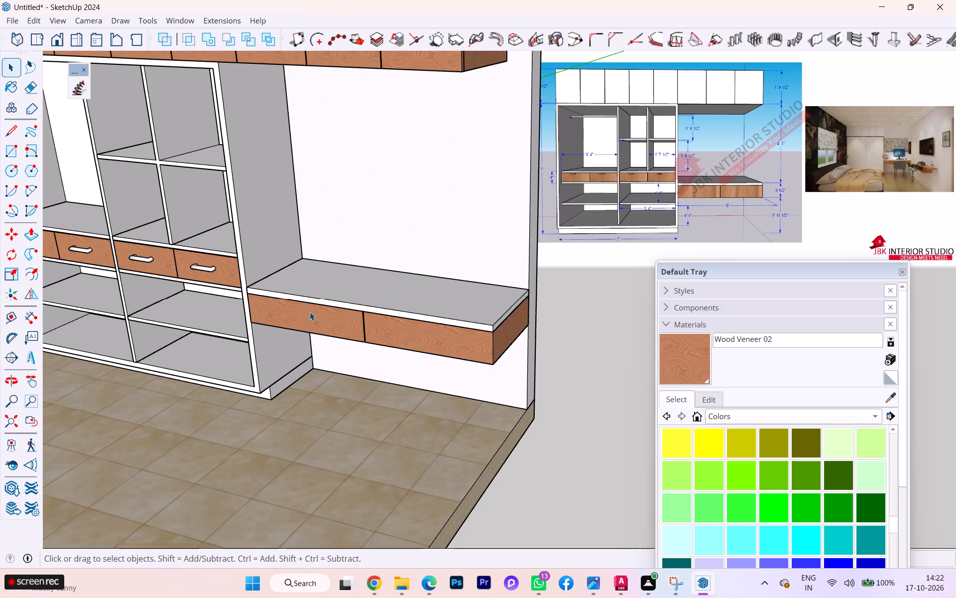
middle_click_drag(387, 318, 392, 327)
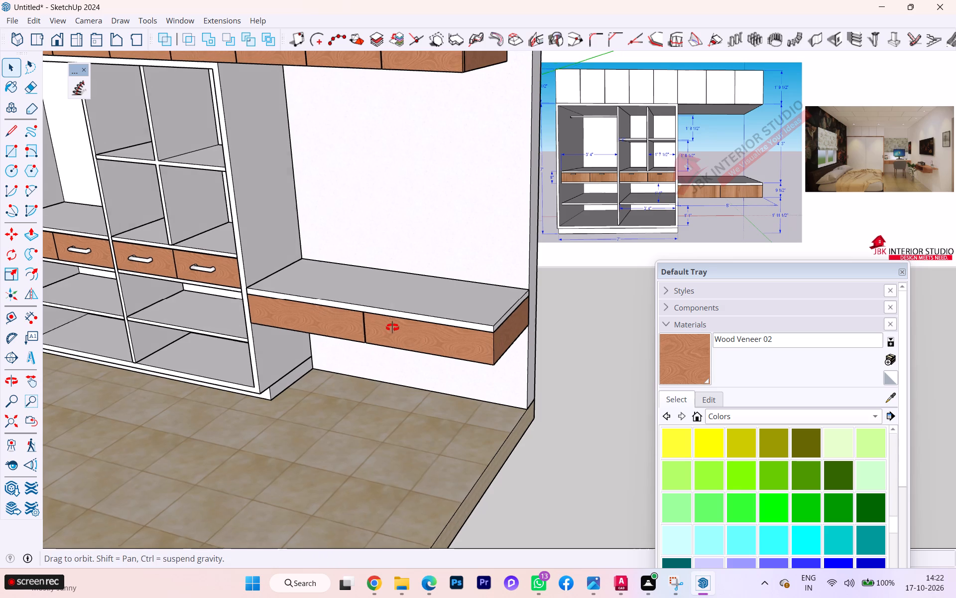
middle_click_drag(392, 327, 356, 309)
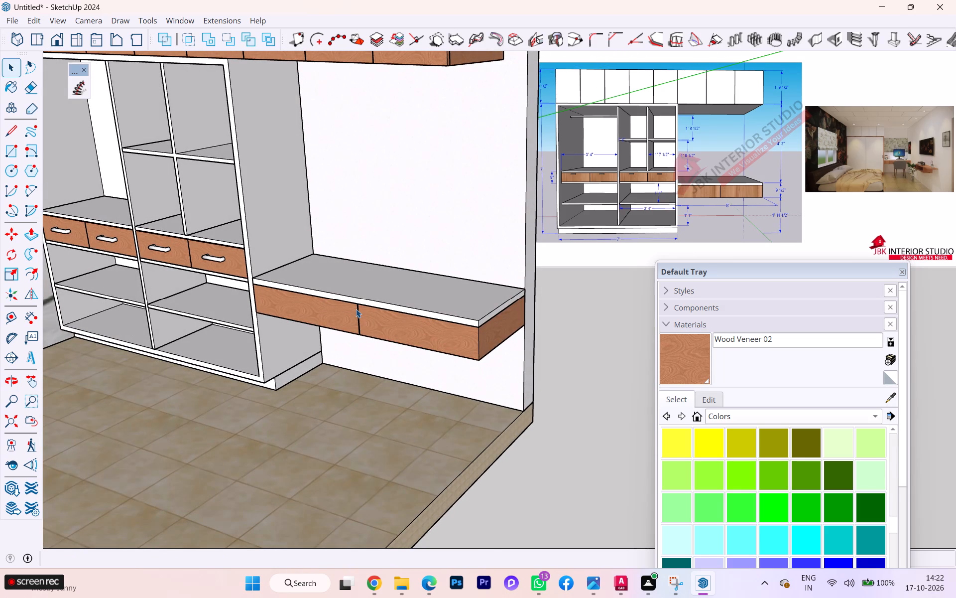
scroll(356, 309, "up", 4)
scroll(357, 310, "down", 3)
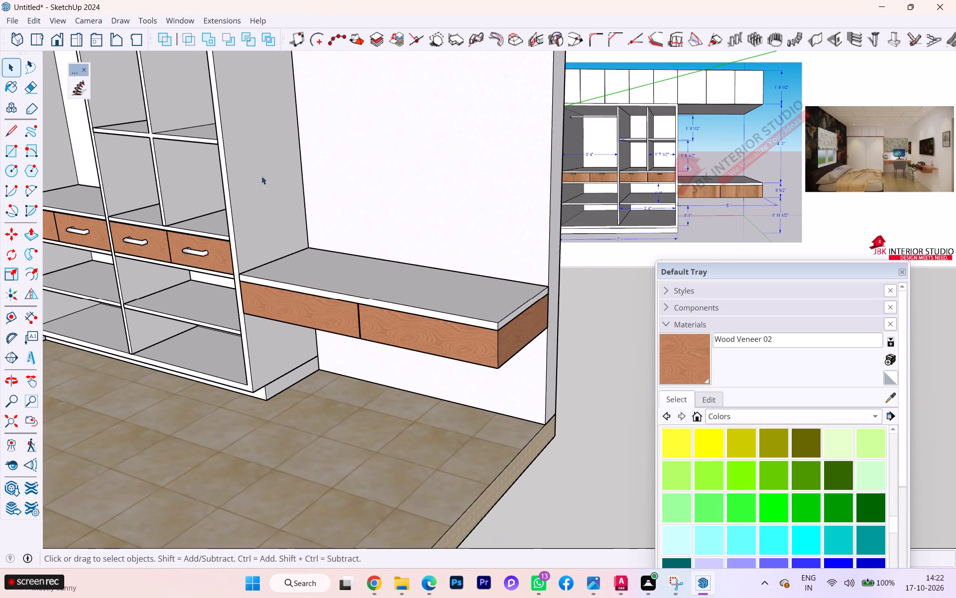
Open 3D Warehouse and replace the previous search with one for tv.
left_click(17, 486)
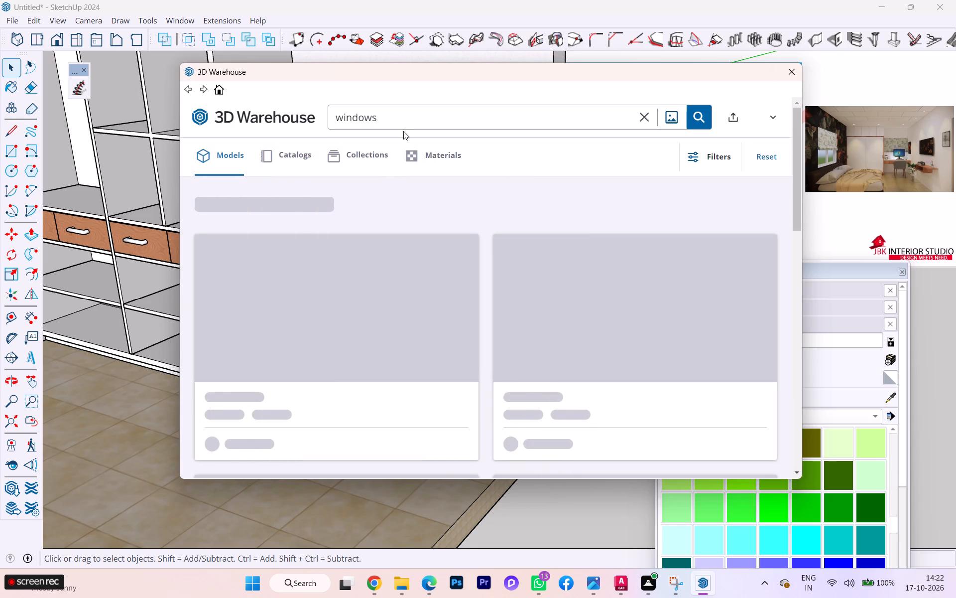
left_click(403, 117)
left_click(646, 116)
left_click(511, 123)
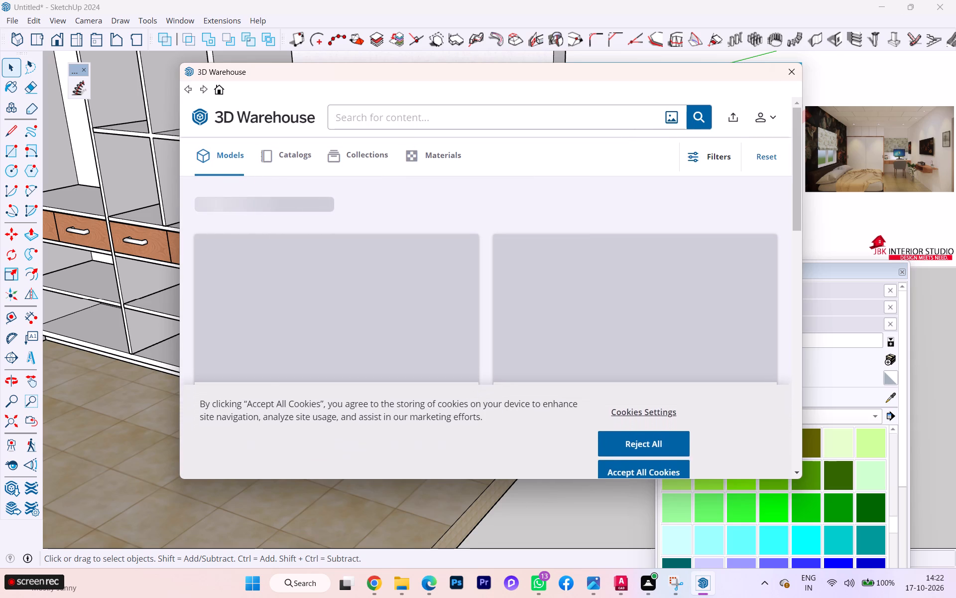
type("tv")
key("Return")
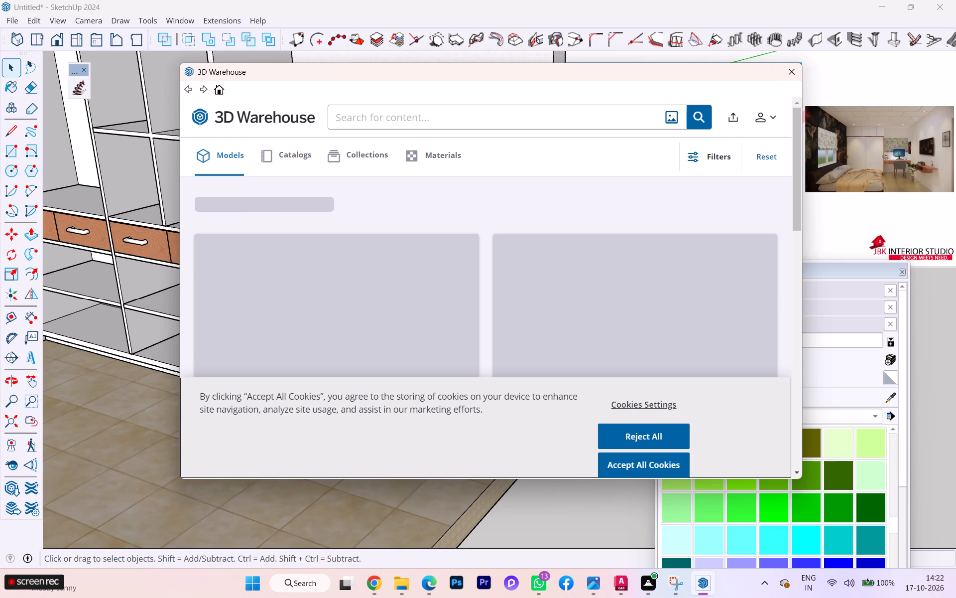
left_click(511, 123)
type("tv")
key("Return")
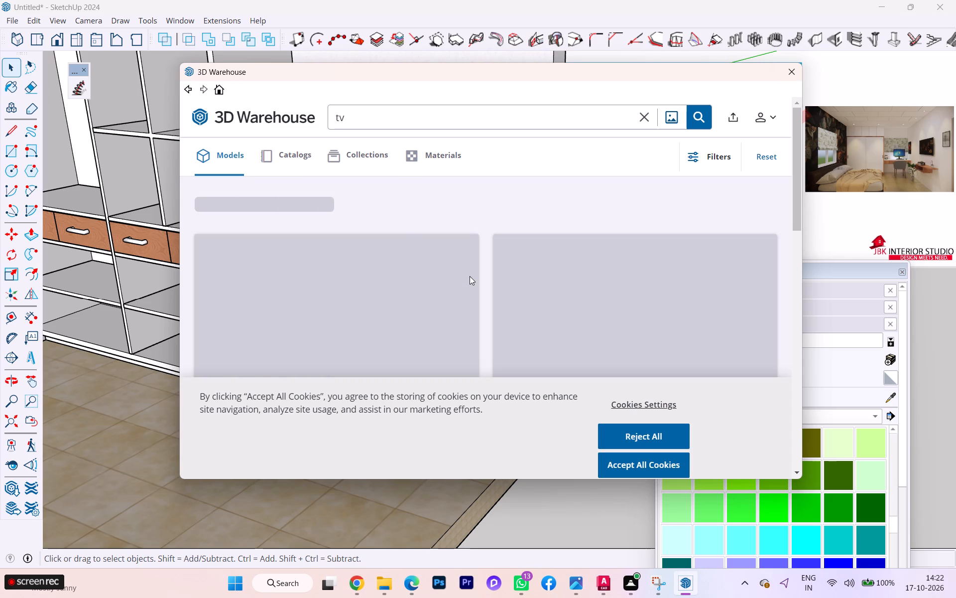
Look through the TV models in the search results for one that suits the bedroom.
scroll(486, 295, "down", 2)
scroll(523, 269, "down", 1)
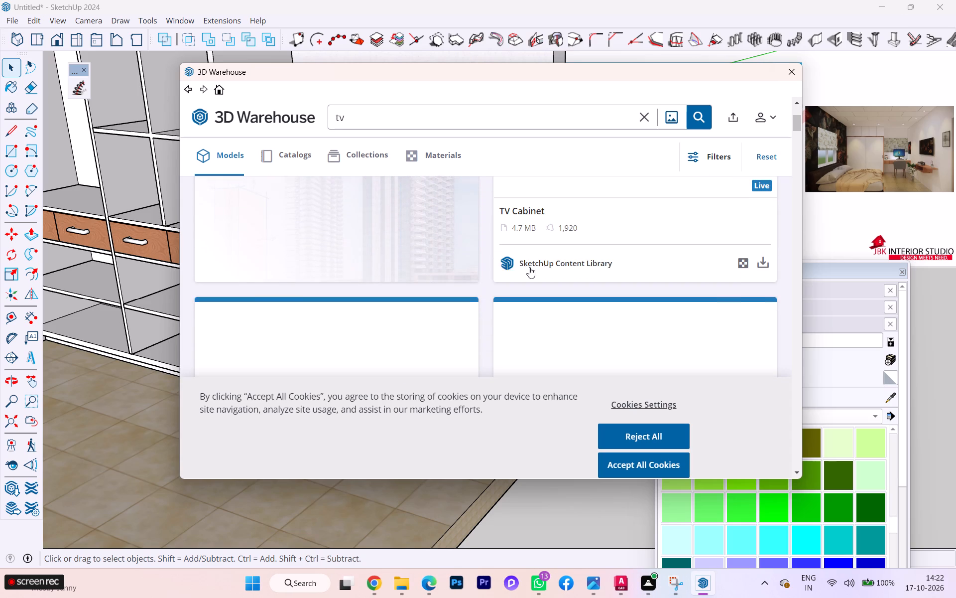
scroll(551, 260, "up", 3)
scroll(559, 260, "down", 4)
scroll(607, 246, "up", 1)
scroll(634, 269, "down", 1)
scroll(634, 269, "up", 3)
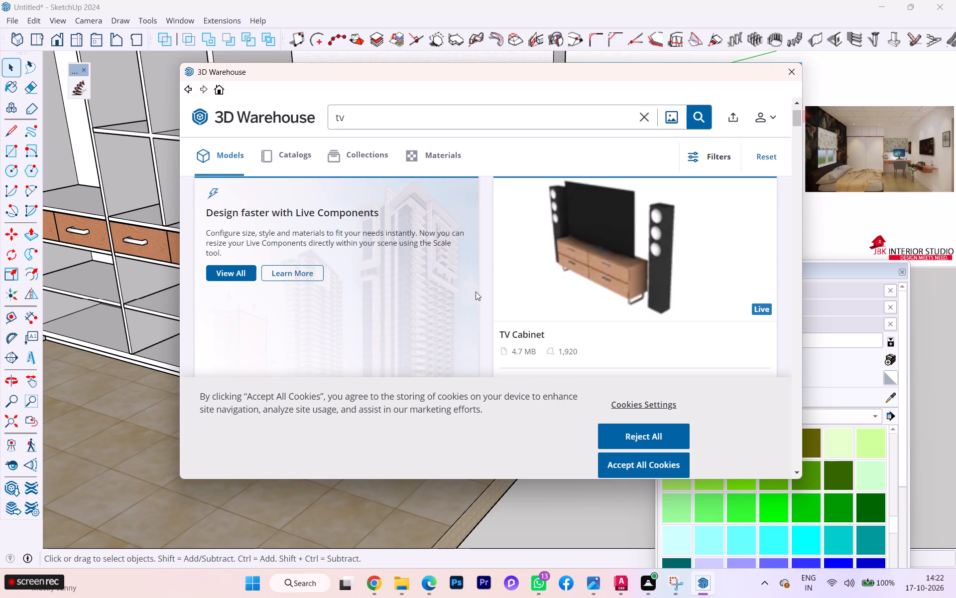
scroll(474, 289, "down", 5)
scroll(577, 273, "down", 1)
scroll(579, 271, "up", 2)
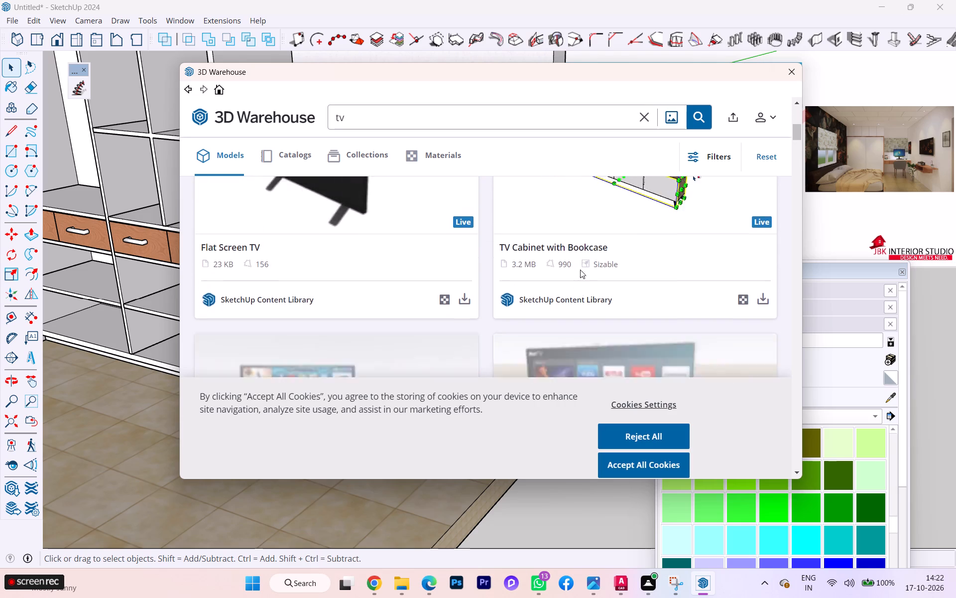
scroll(580, 270, "up", 1)
scroll(420, 271, "down", 4)
scroll(442, 280, "up", 3)
scroll(443, 280, "down", 1)
scroll(443, 280, "up", 1)
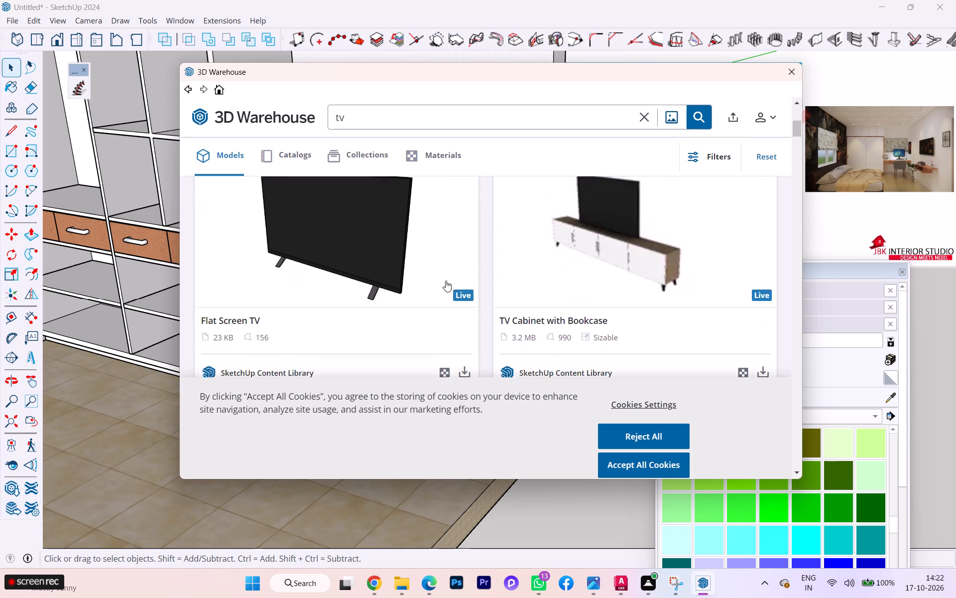
scroll(449, 283, "down", 5)
scroll(449, 284, "up", 1)
scroll(449, 284, "down", 4)
scroll(475, 281, "up", 1)
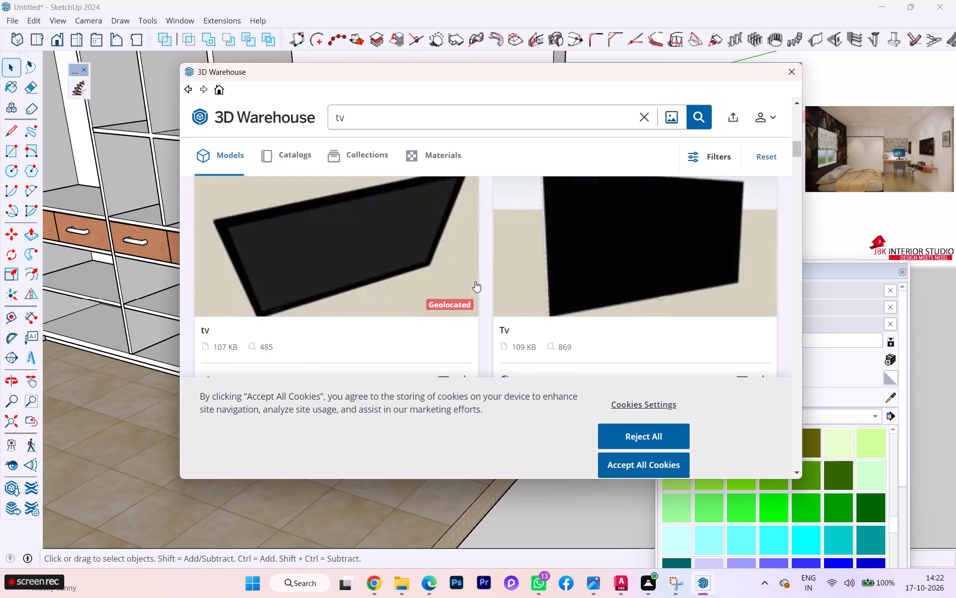
scroll(553, 270, "up", 1)
scroll(572, 230, "up", 5)
scroll(547, 220, "down", 1)
scroll(546, 216, "up", 1)
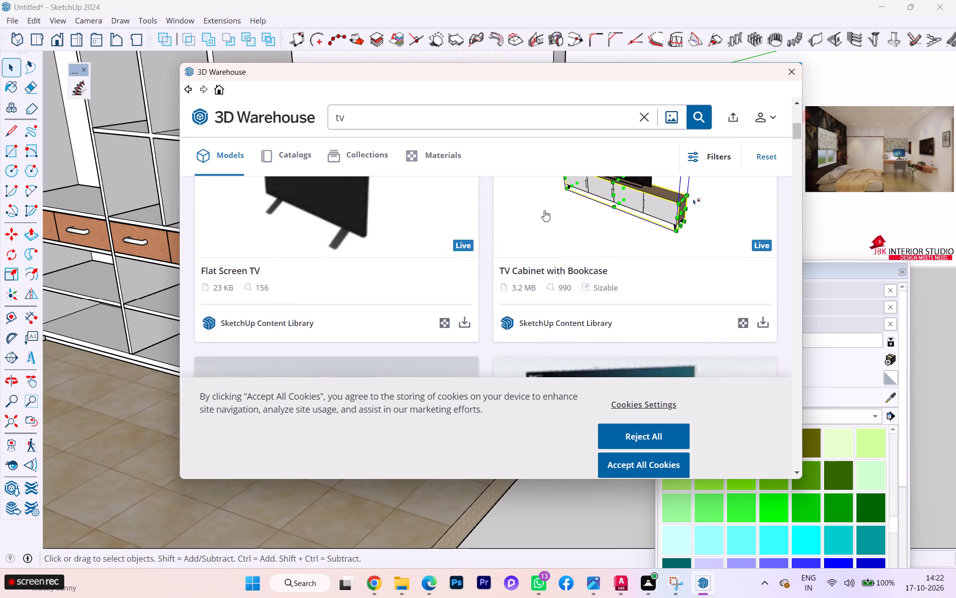
scroll(544, 210, "up", 6)
scroll(541, 216, "down", 5)
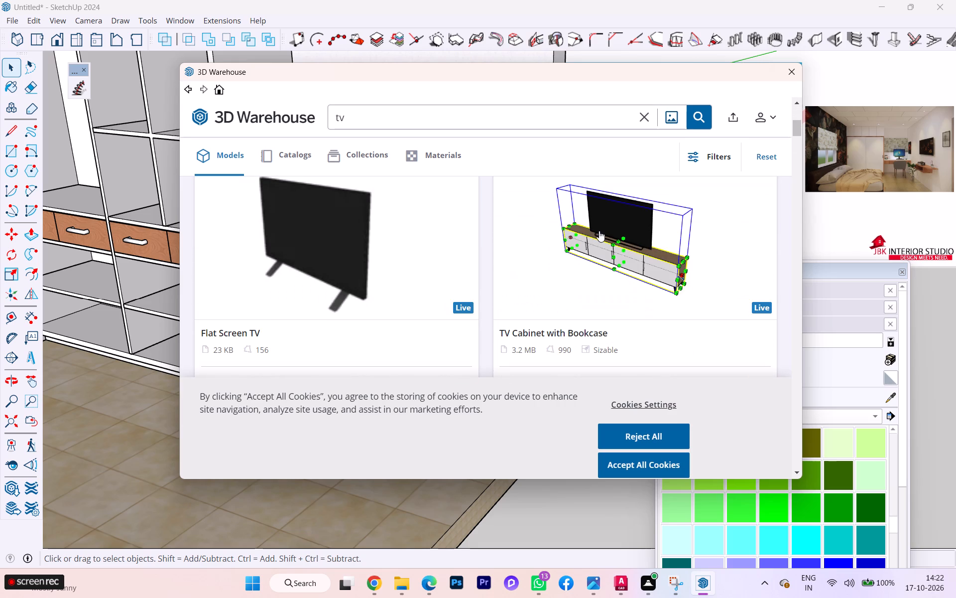
scroll(430, 279, "down", 2)
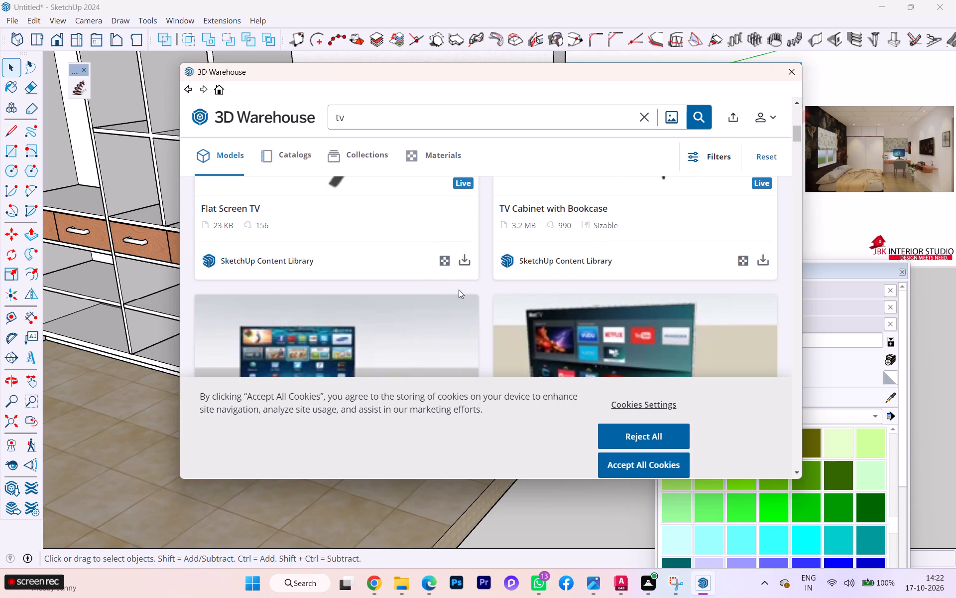
scroll(480, 273, "down", 2)
scroll(537, 264, "down", 3)
scroll(598, 273, "down", 11)
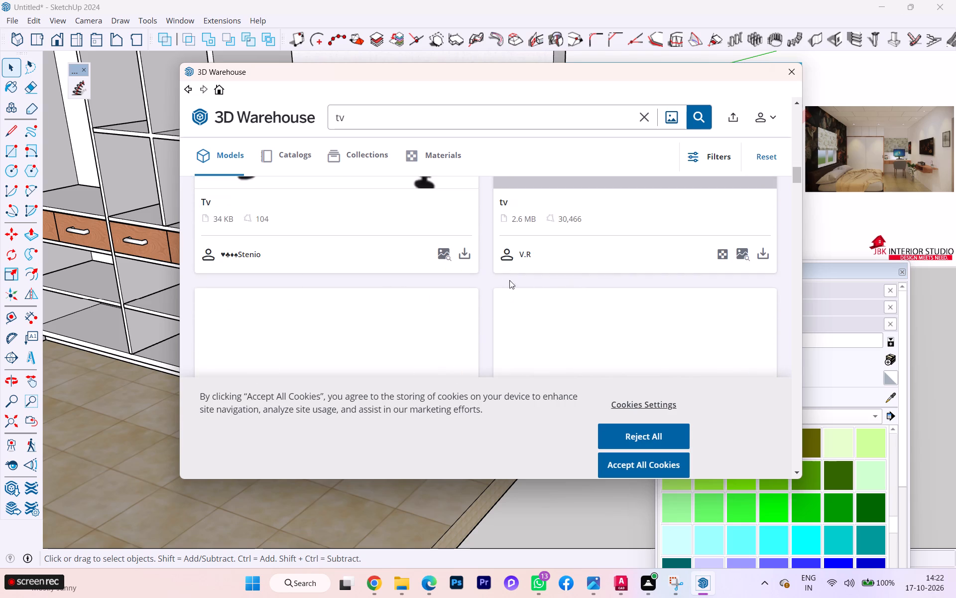
scroll(496, 276, "down", 2)
scroll(495, 275, "up", 4)
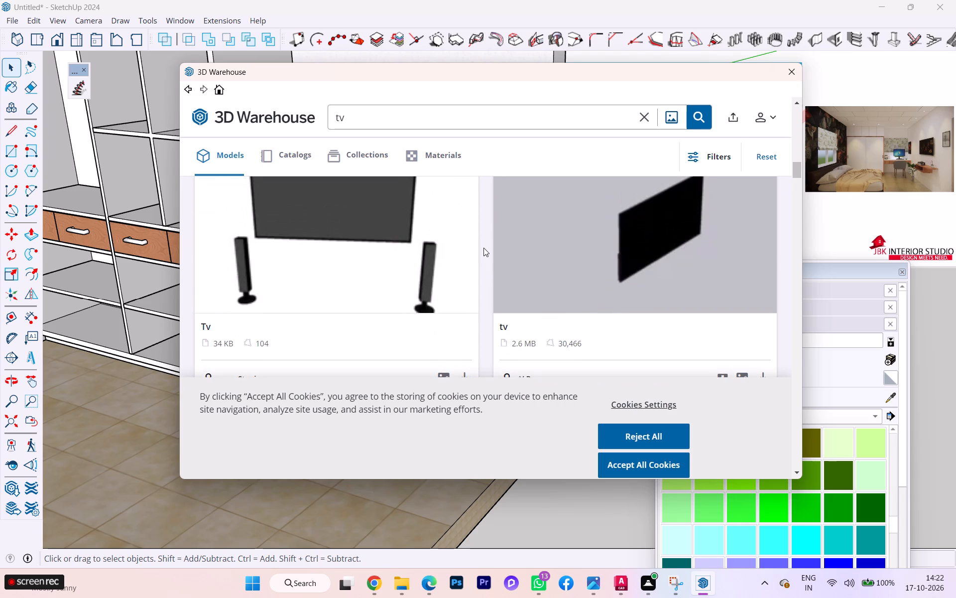
scroll(482, 244, "down", 3)
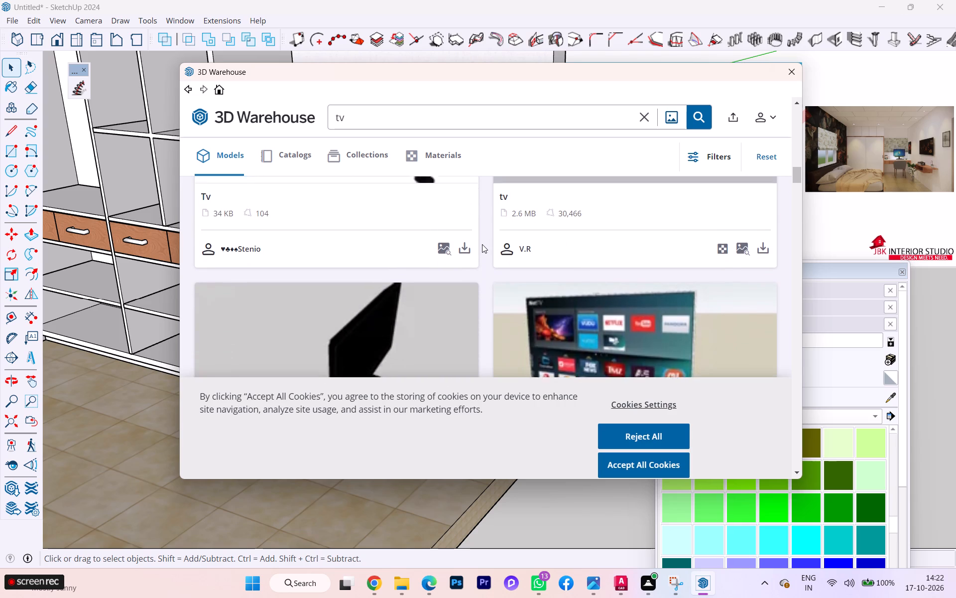
scroll(482, 244, "down", 2)
Search 3D Warehouse for laptop.
left_click(640, 114)
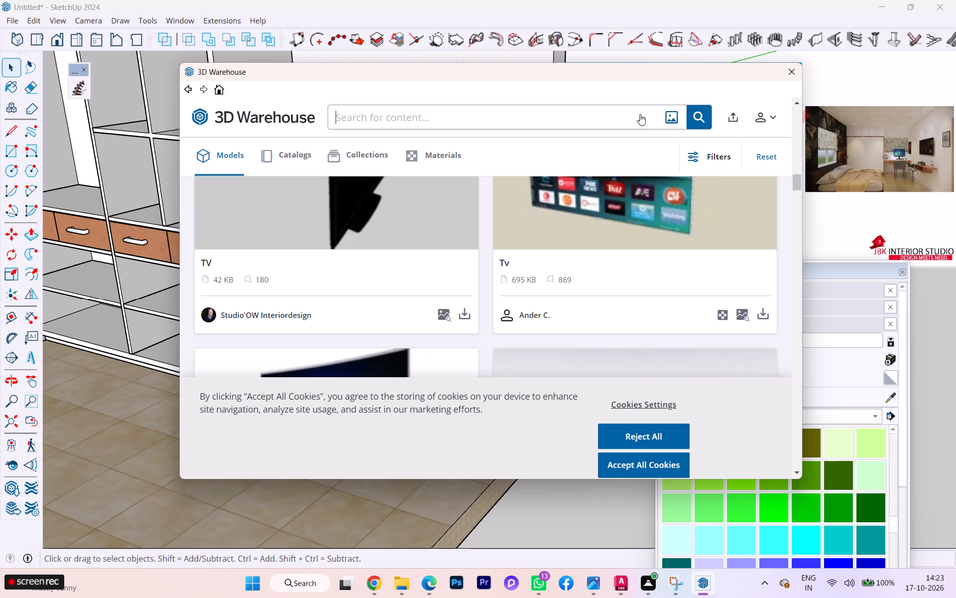
left_click(578, 129)
left_click(572, 113)
type("laptop")
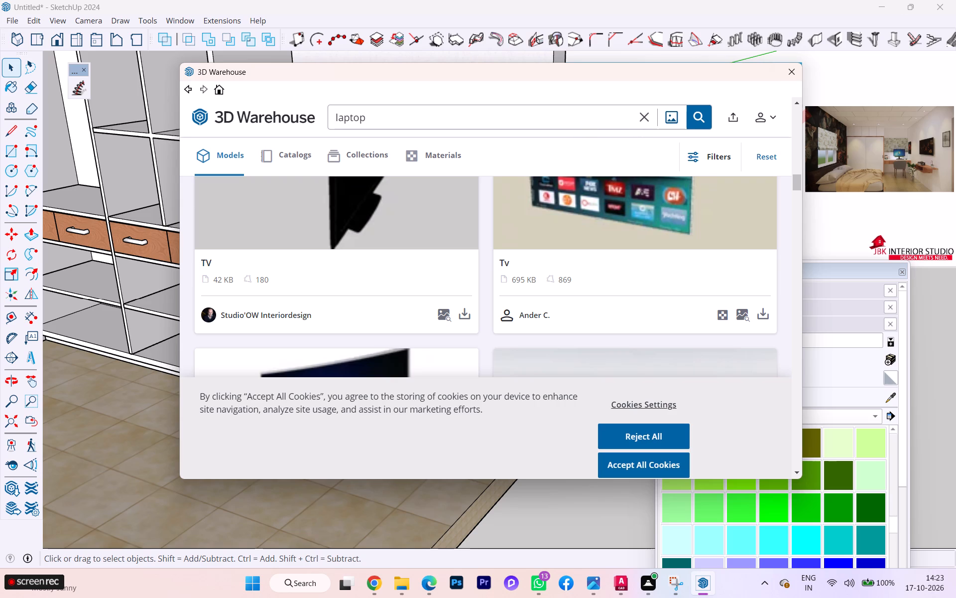
key("Return")
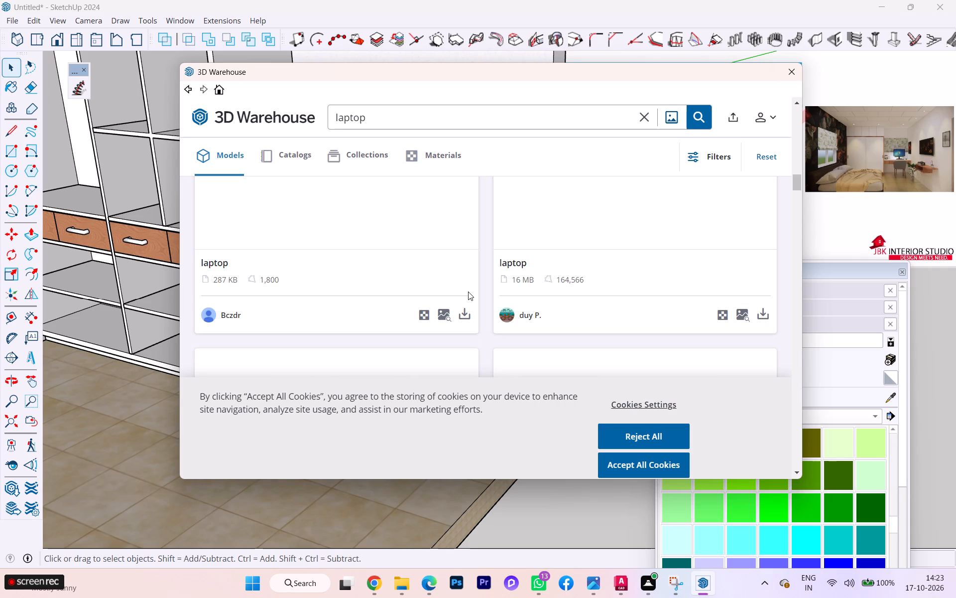
Look through the laptop models in the search results for one that suits the desk.
scroll(468, 292, "down", 1)
scroll(660, 250, "up", 3)
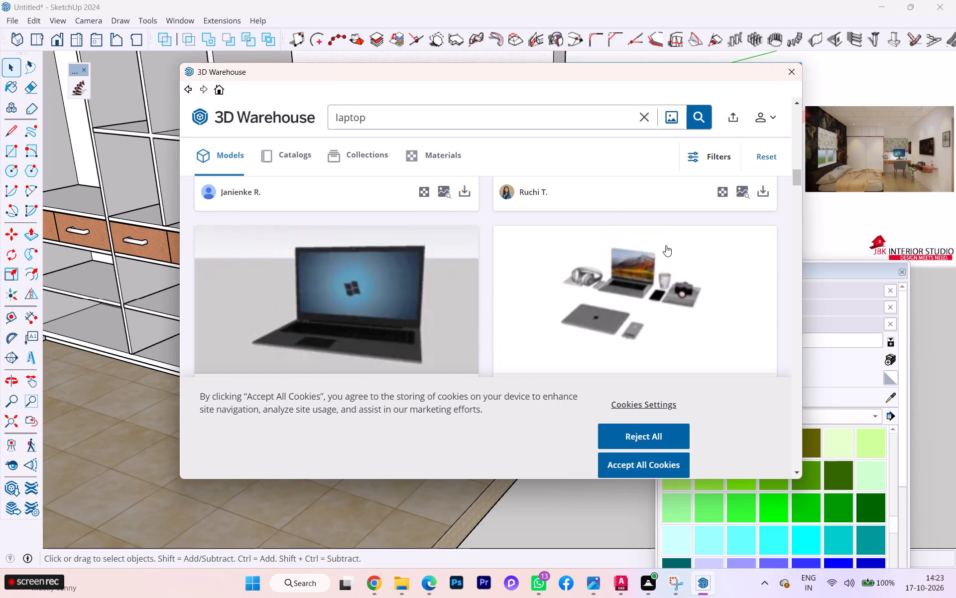
scroll(395, 324, "down", 4)
scroll(397, 326, "up", 2)
scroll(397, 326, "down", 2)
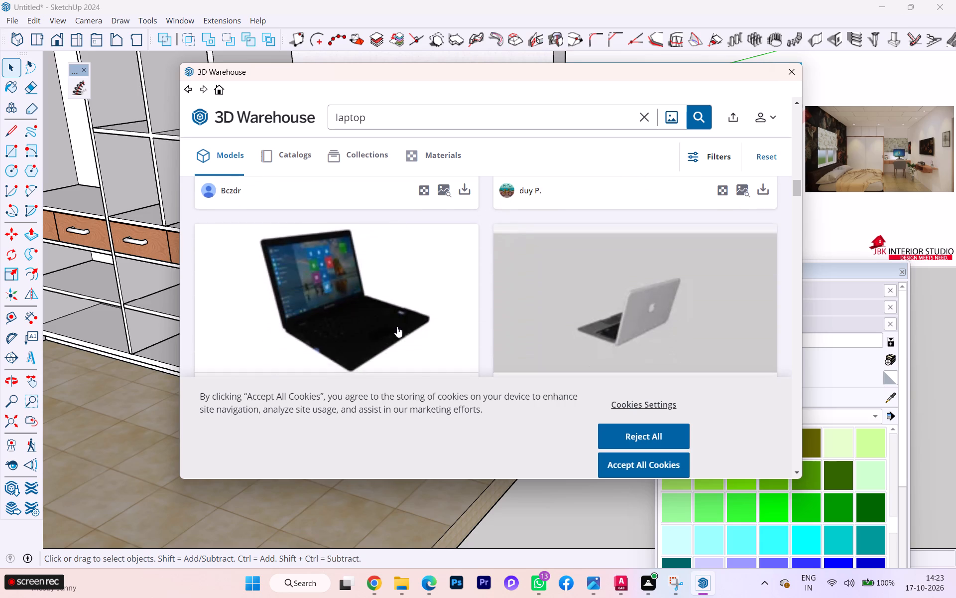
scroll(399, 328, "down", 2)
scroll(508, 321, "down", 1)
scroll(448, 347, "down", 2)
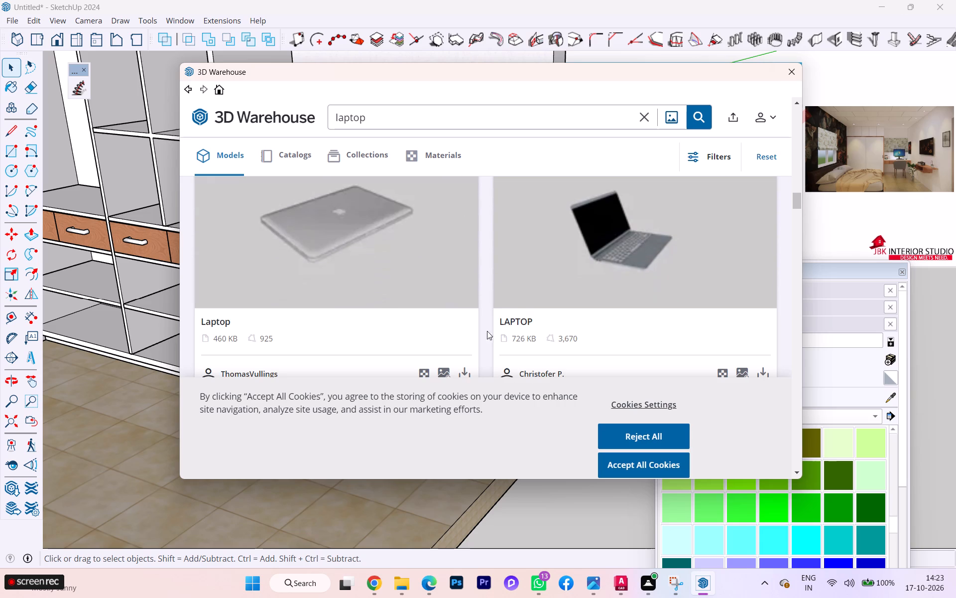
Replace the laptop search in 3D Warehouse with one for system.
left_click(641, 118)
left_click(516, 122)
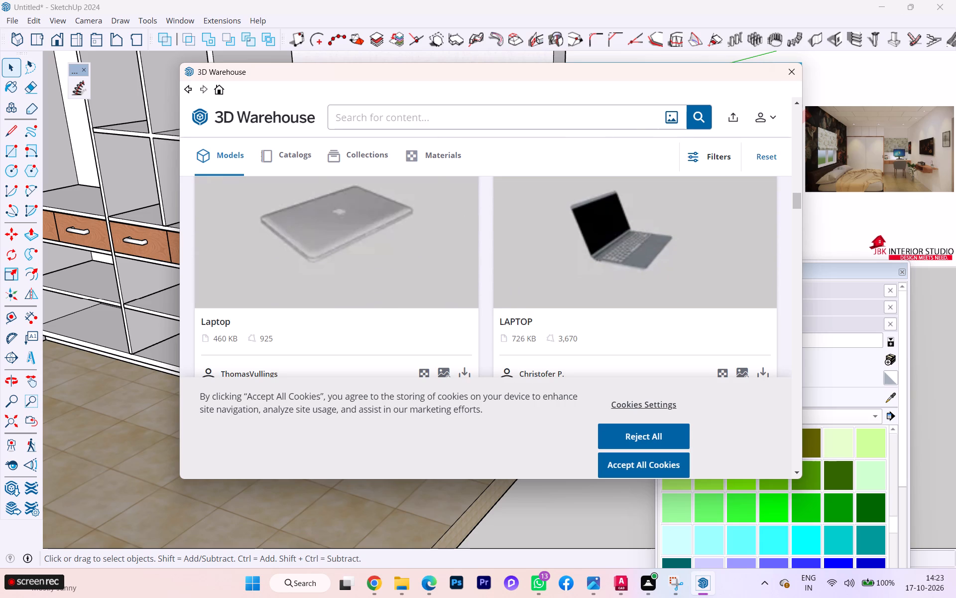
type("sys")
type("em")
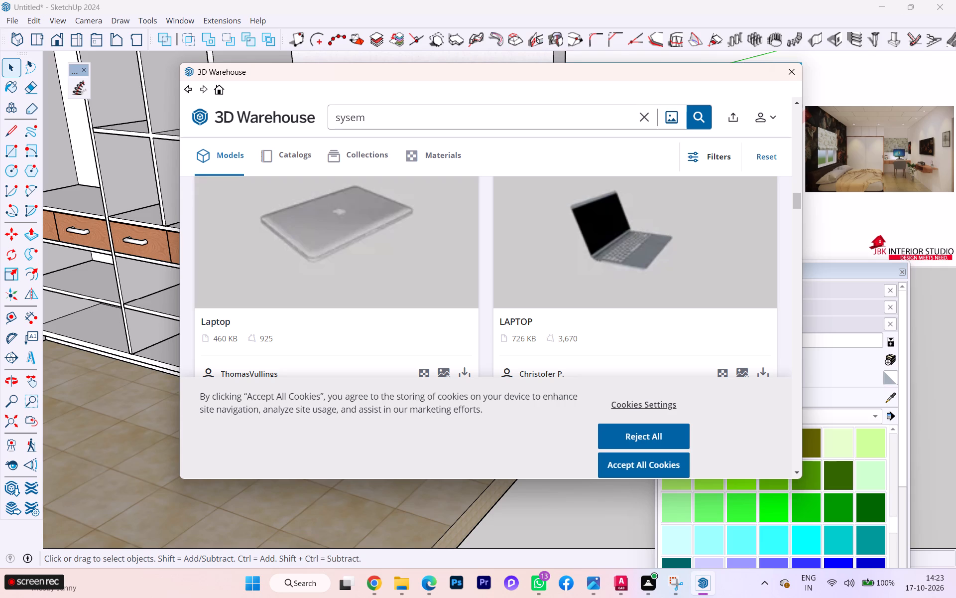
key("BackSpace")
key("BackSpace")
type("tem")
key("Return")
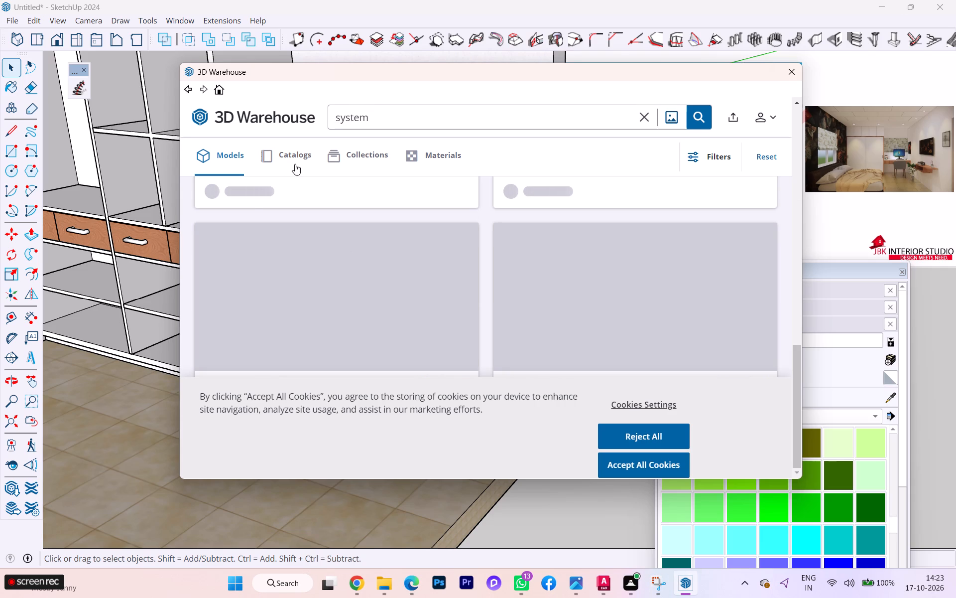
Look through the models in the system search results for a desktop computer suitable for the desk.
scroll(395, 165, "up", 1)
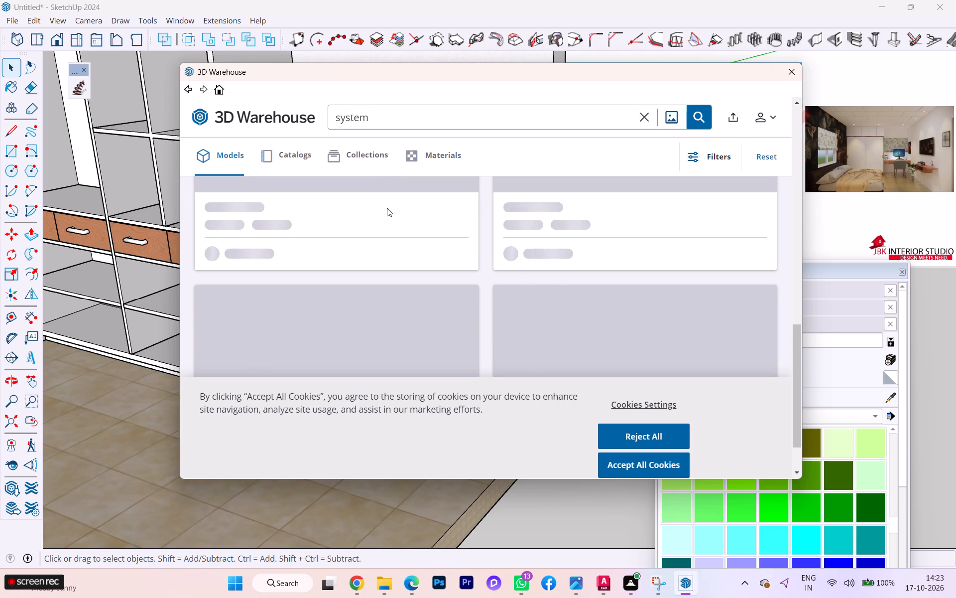
scroll(398, 224, "up", 6)
scroll(471, 234, "up", 3)
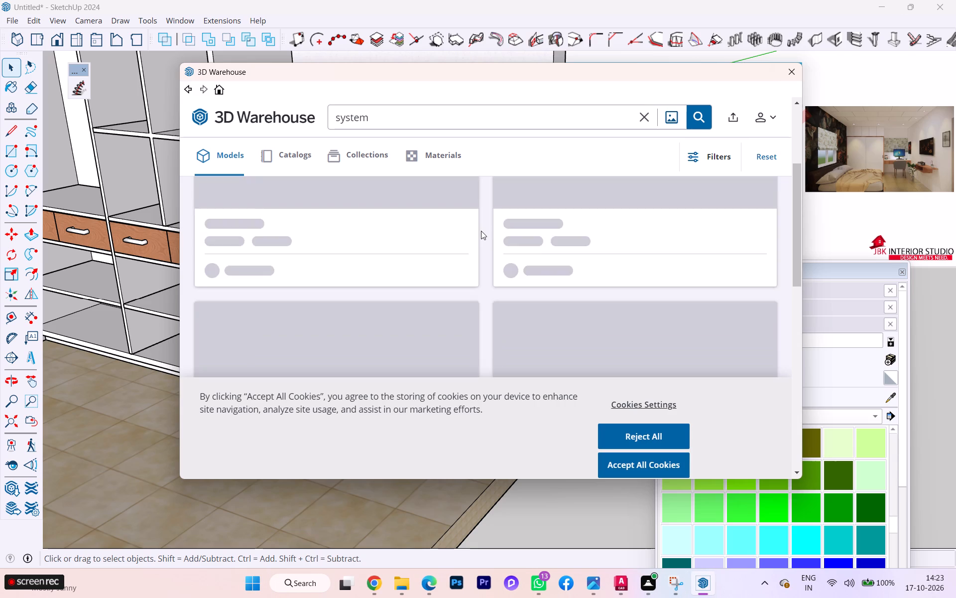
scroll(481, 231, "up", 7)
scroll(398, 231, "down", 2)
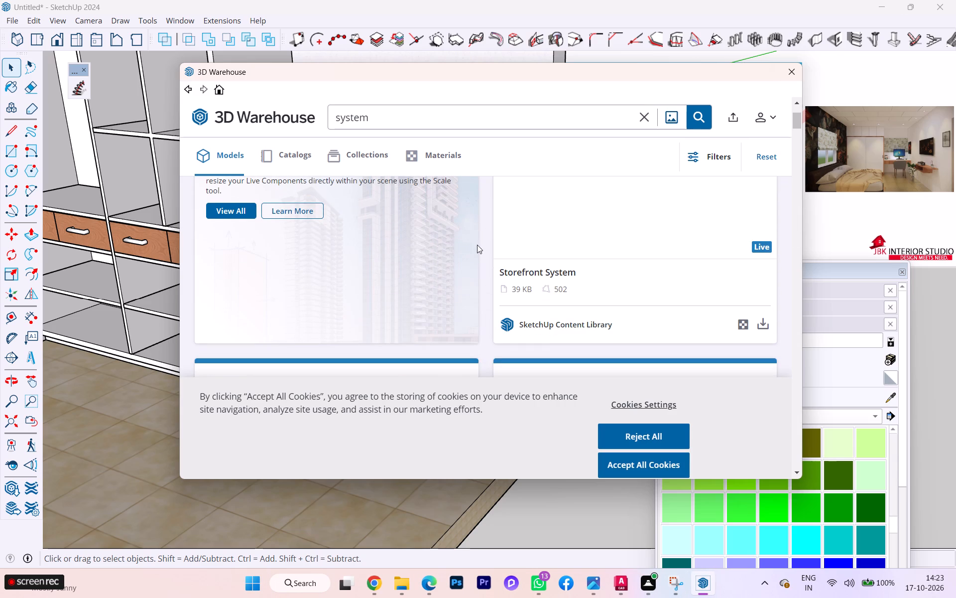
scroll(454, 258, "down", 3)
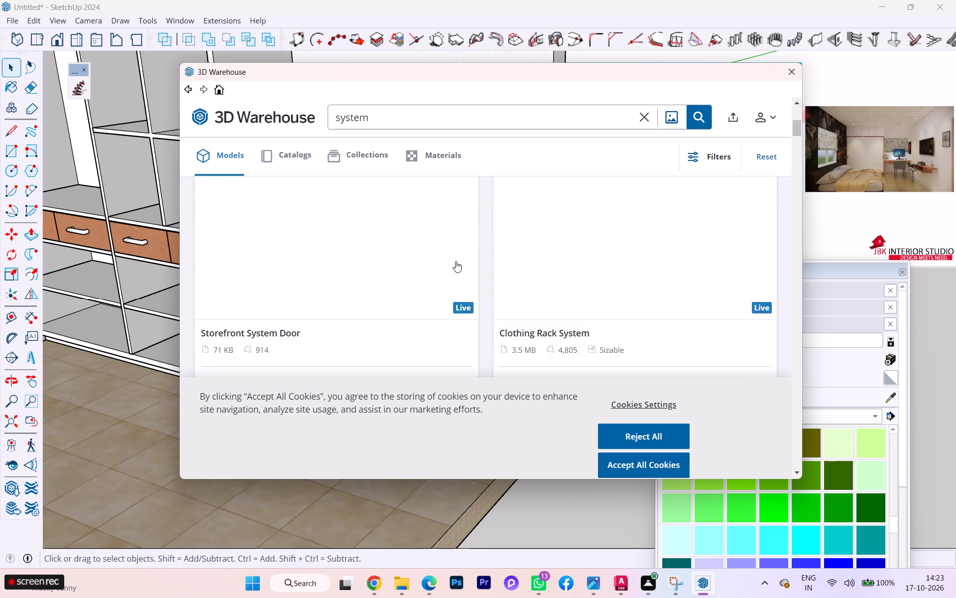
scroll(456, 263, "down", 2)
scroll(456, 263, "up", 1)
scroll(456, 263, "down", 1)
scroll(403, 277, "up", 3)
scroll(459, 269, "up", 1)
scroll(463, 270, "down", 1)
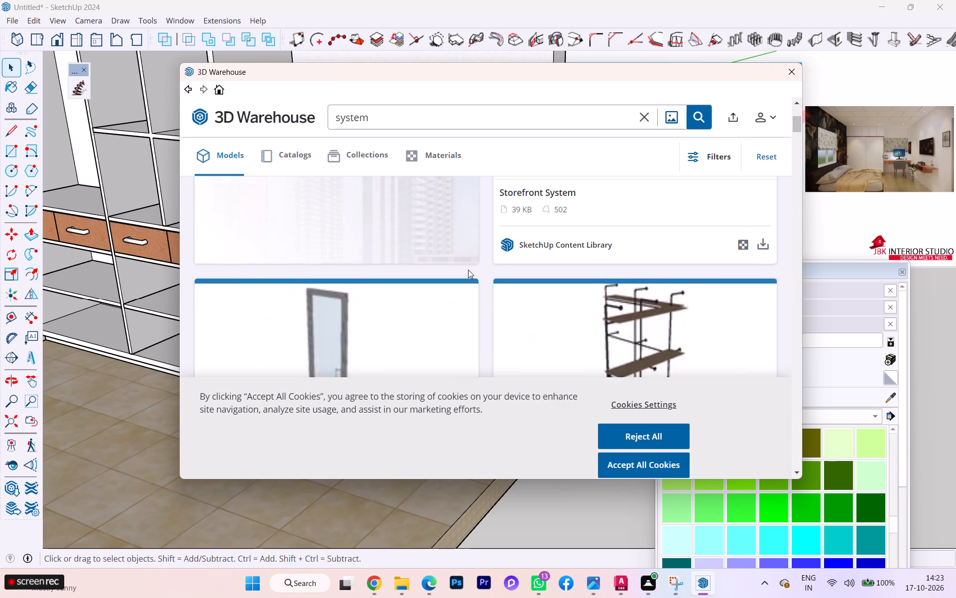
scroll(468, 270, "down", 1)
scroll(479, 266, "up", 3)
scroll(554, 262, "up", 3)
scroll(506, 262, "down", 7)
scroll(497, 263, "up", 1)
scroll(497, 263, "down", 1)
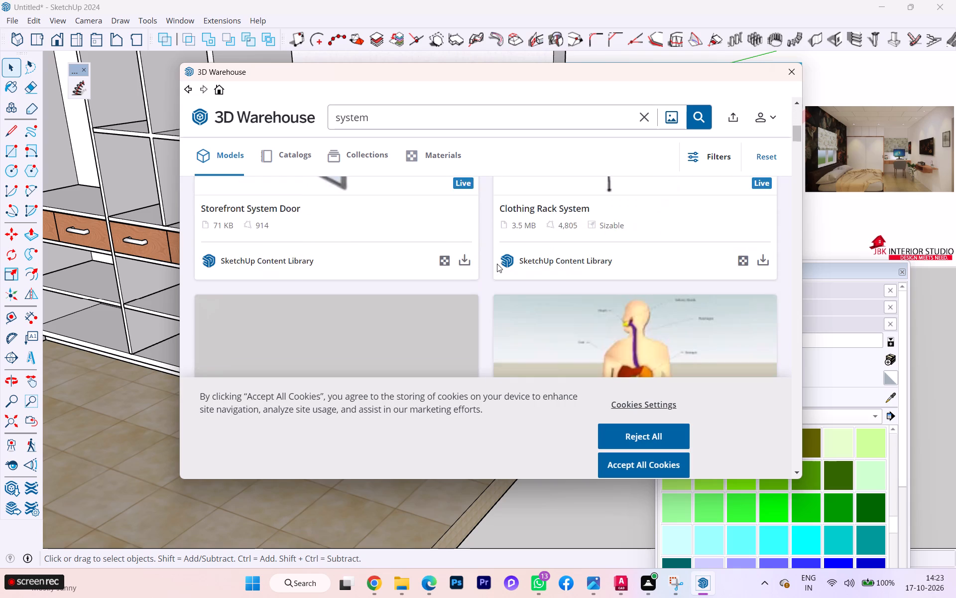
scroll(497, 264, "down", 1)
scroll(497, 264, "up", 1)
scroll(497, 264, "down", 6)
scroll(494, 266, "up", 4)
scroll(494, 266, "down", 2)
scroll(495, 266, "up", 1)
scroll(495, 266, "down", 5)
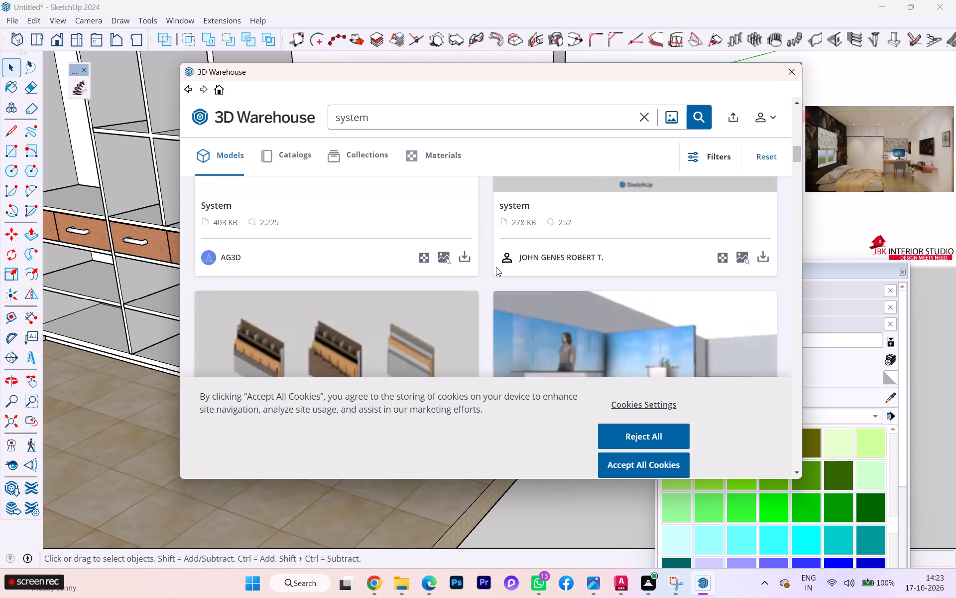
scroll(499, 265, "down", 4)
scroll(503, 268, "up", 2)
scroll(500, 273, "down", 3)
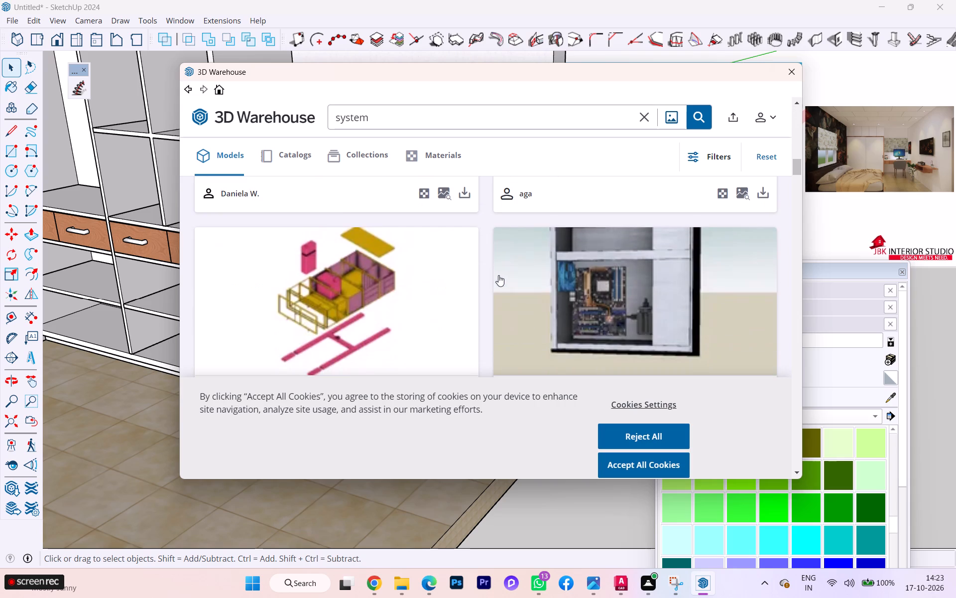
scroll(495, 278, "down", 15)
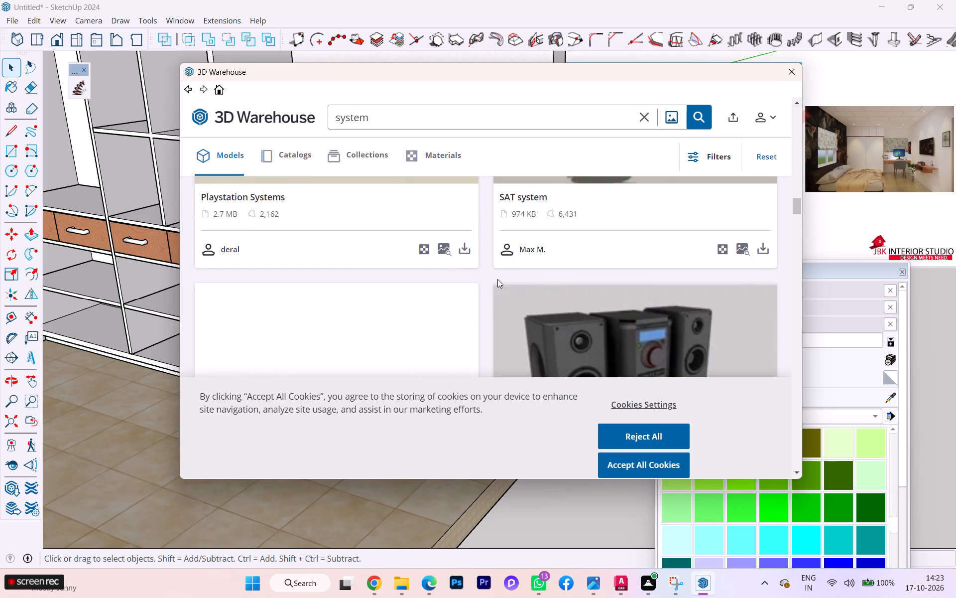
scroll(499, 278, "down", 8)
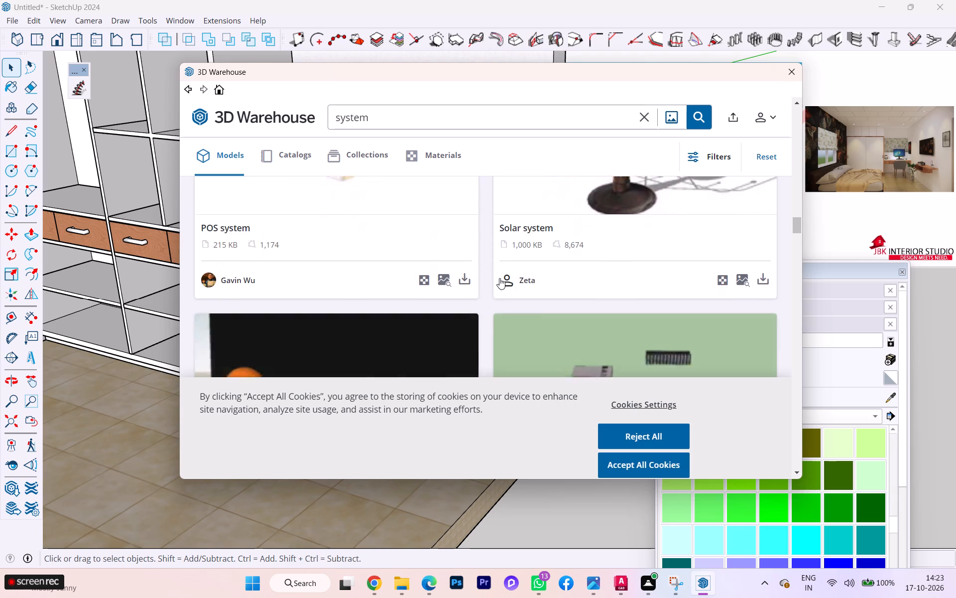
scroll(498, 279, "down", 1)
scroll(498, 279, "up", 2)
scroll(498, 279, "down", 1)
scroll(498, 279, "up", 5)
scroll(498, 279, "down", 3)
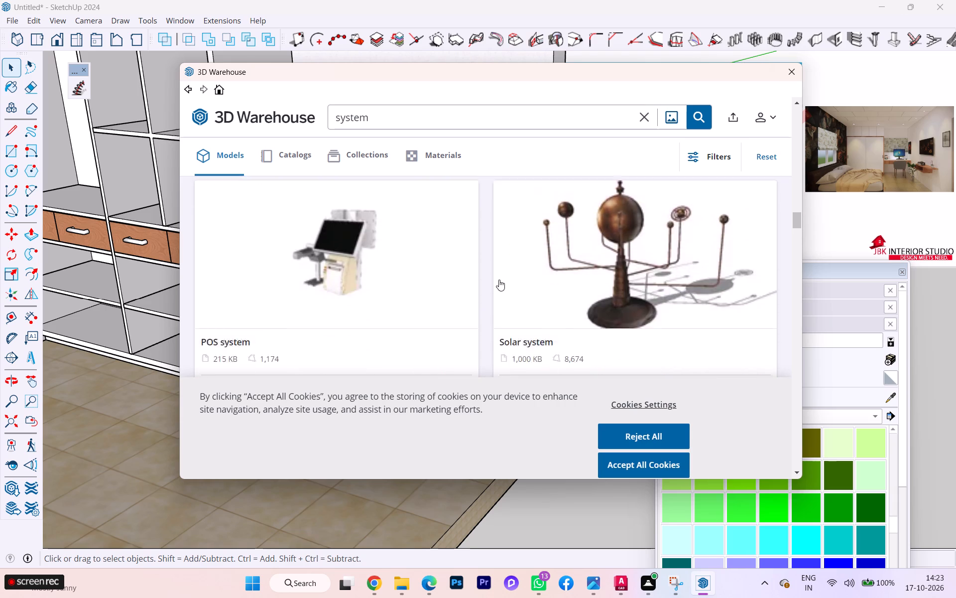
scroll(499, 280, "down", 4)
scroll(497, 282, "up", 1)
scroll(497, 282, "down", 6)
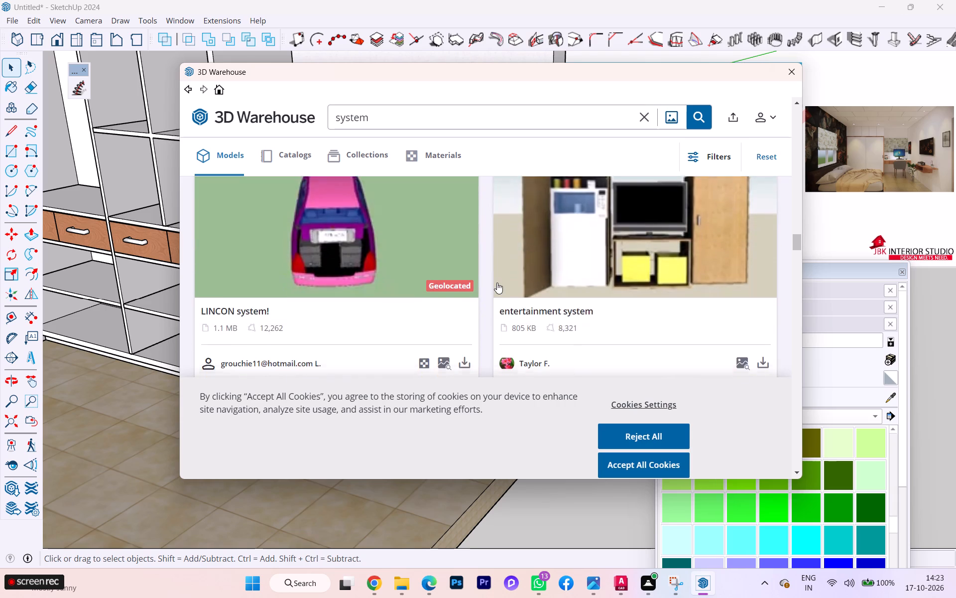
scroll(497, 283, "down", 1)
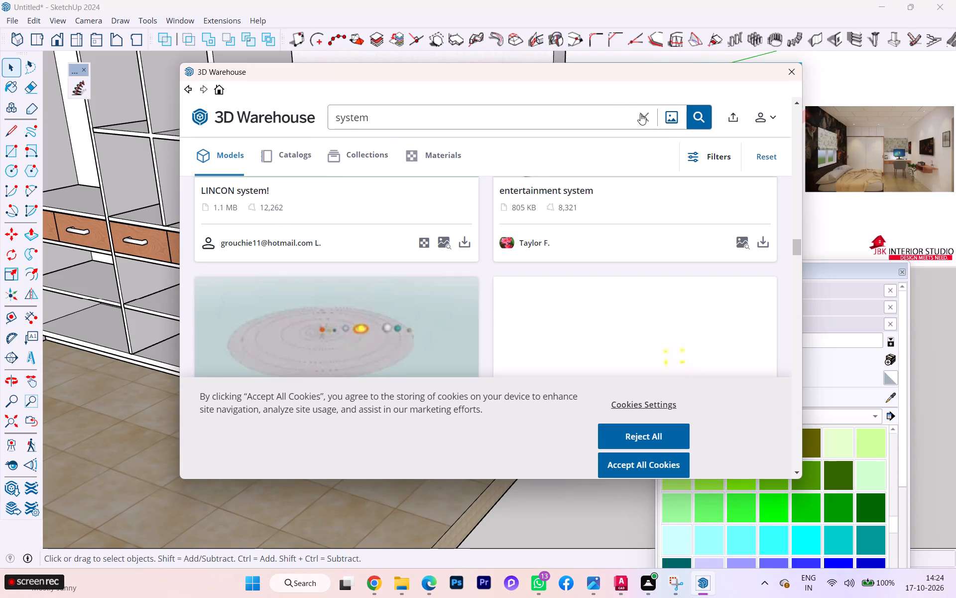
Replace the 3D Warehouse search with one for pc.
left_click(643, 114)
type("pc")
key("Return")
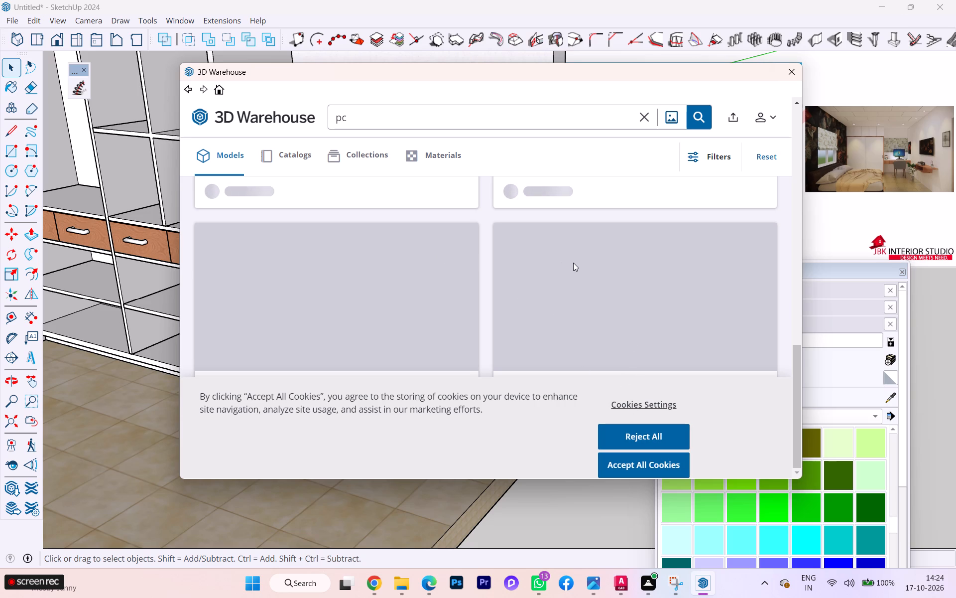
Look through the models in the pc search results for a desktop computer or monitor suitable for the desk.
scroll(575, 261, "up", 4)
scroll(578, 256, "down", 2)
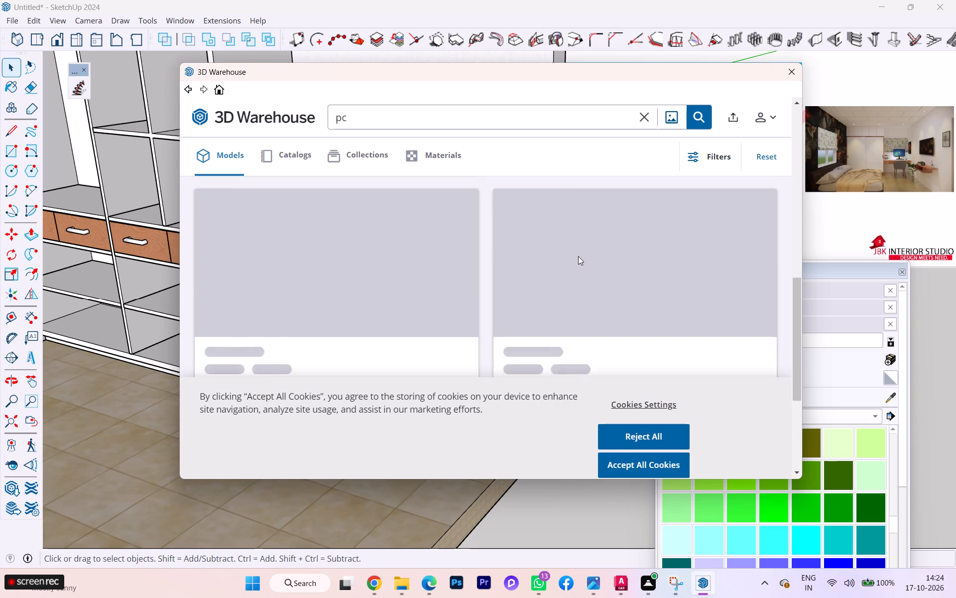
scroll(578, 256, "down", 3)
scroll(580, 256, "up", 7)
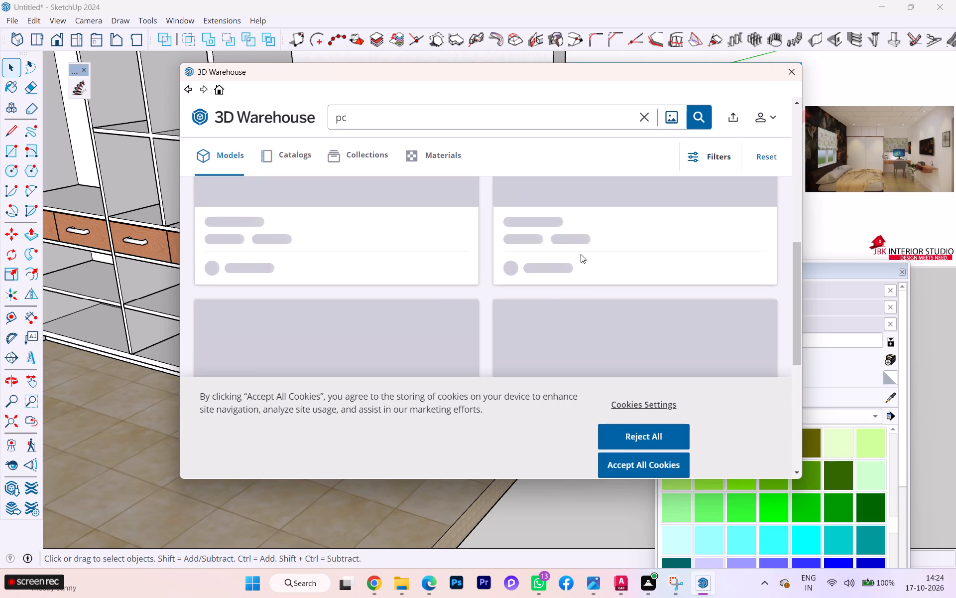
scroll(581, 254, "up", 2)
scroll(581, 254, "down", 5)
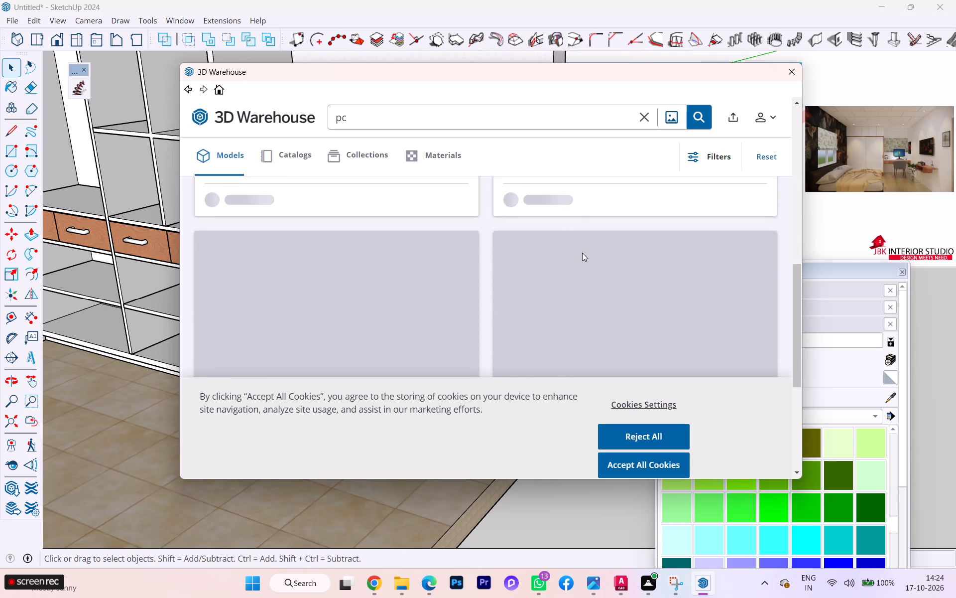
scroll(583, 252, "down", 1)
scroll(584, 250, "up", 3)
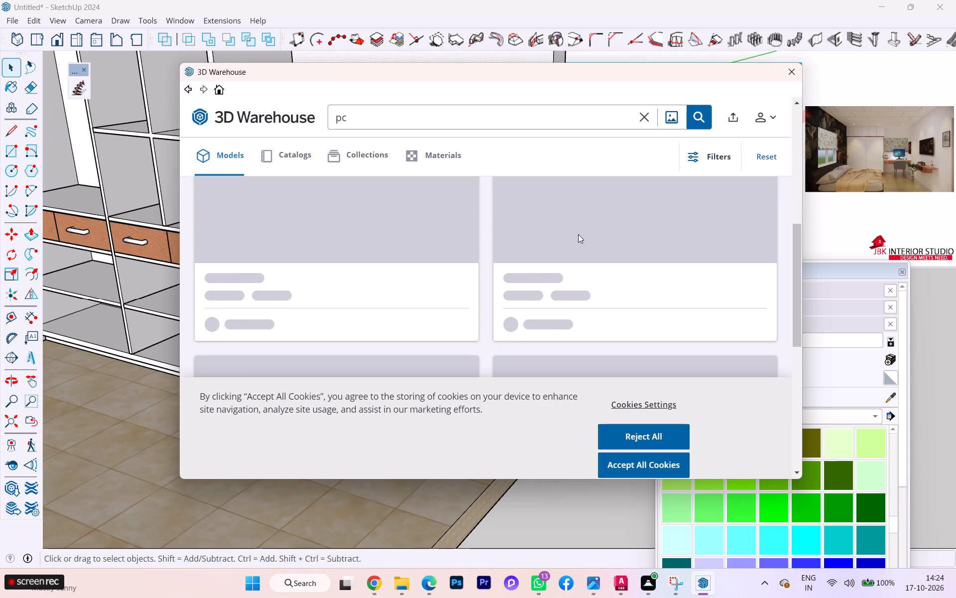
scroll(580, 313, "down", 1)
scroll(580, 313, "up", 1)
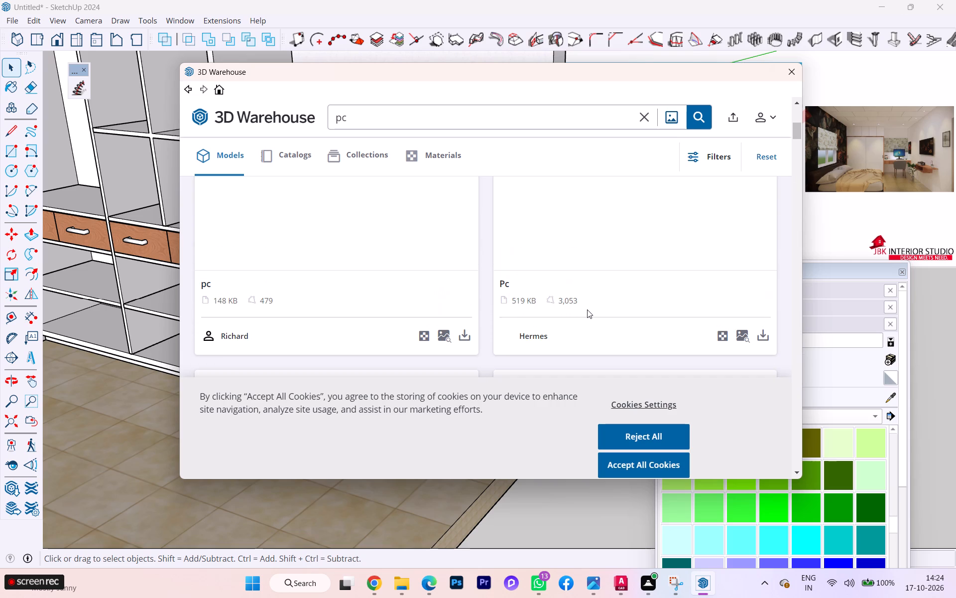
scroll(592, 309, "up", 2)
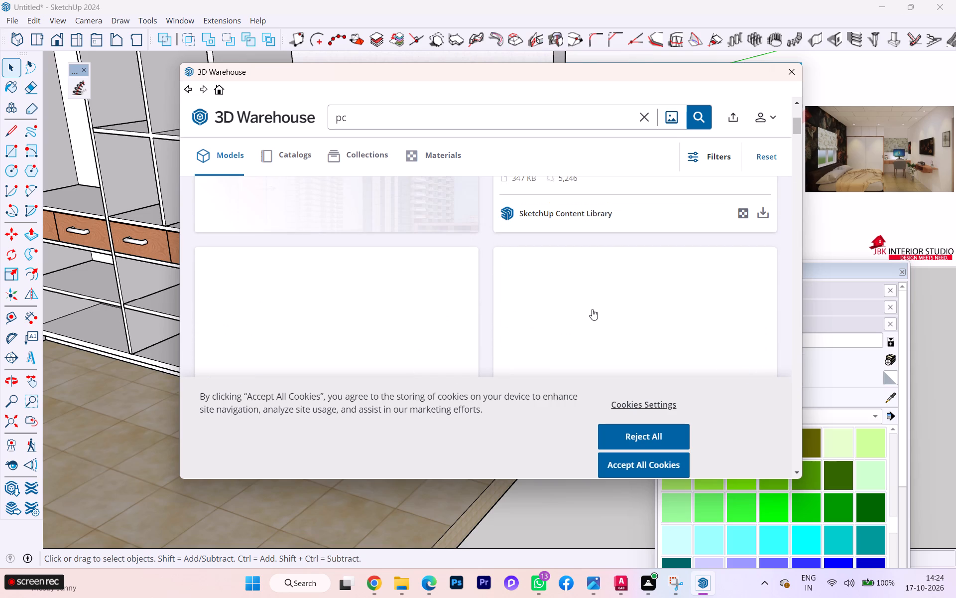
scroll(592, 309, "down", 3)
scroll(595, 309, "up", 2)
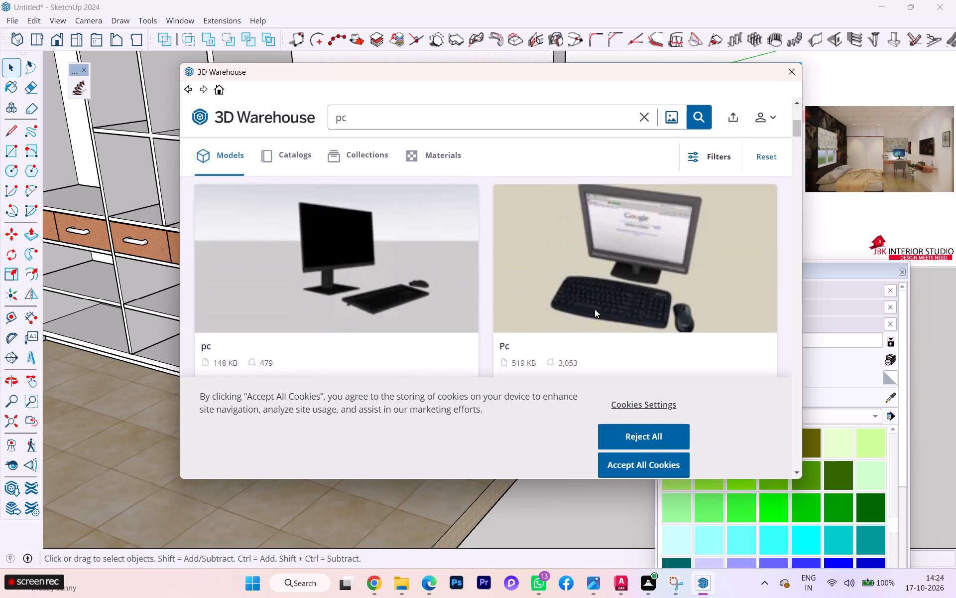
scroll(595, 308, "up", 6)
scroll(605, 304, "down", 5)
scroll(606, 305, "up", 1)
scroll(606, 305, "down", 9)
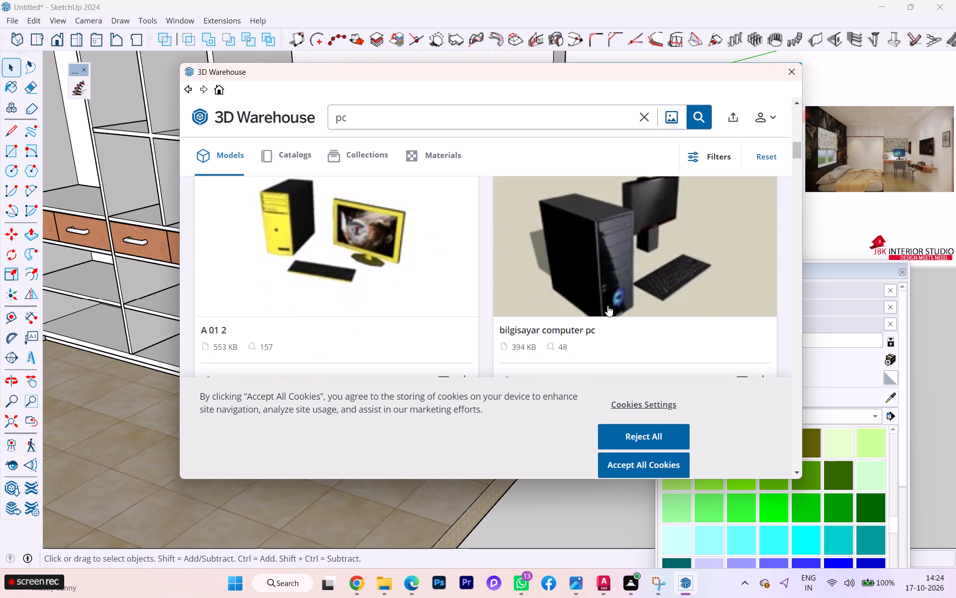
scroll(607, 305, "down", 8)
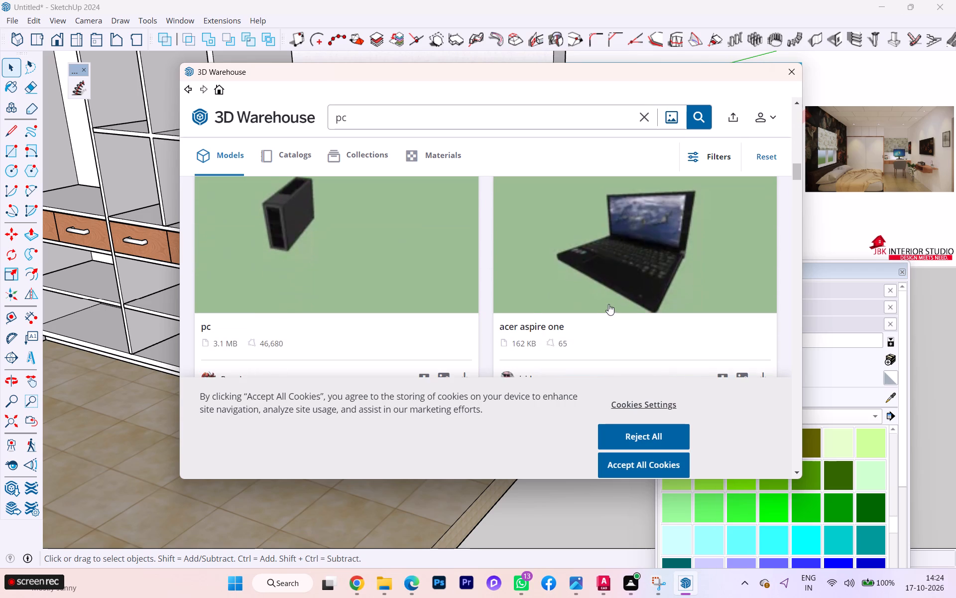
scroll(608, 304, "down", 7)
scroll(607, 304, "up", 1)
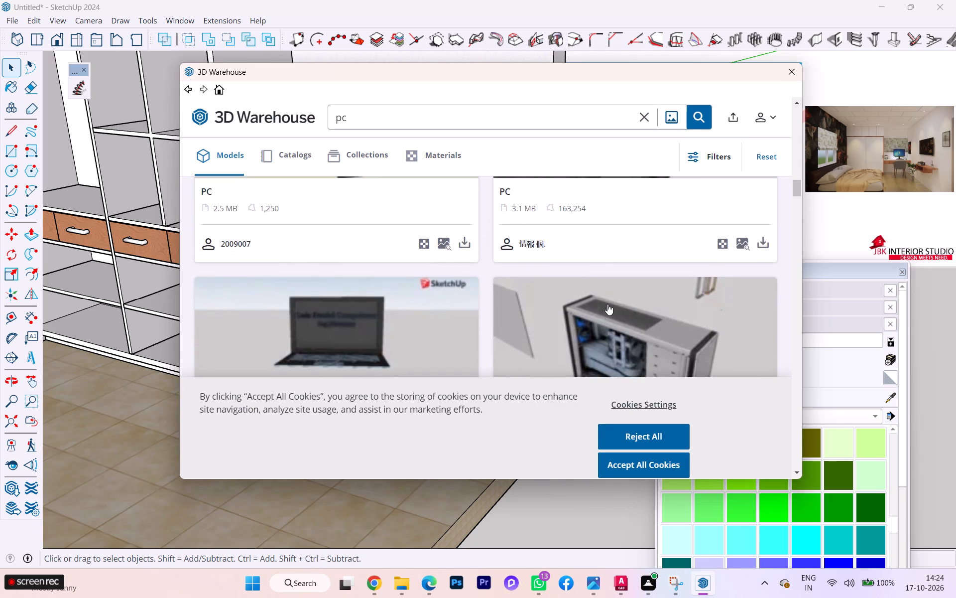
scroll(607, 304, "up", 3)
scroll(440, 308, "up", 1)
scroll(432, 311, "down", 13)
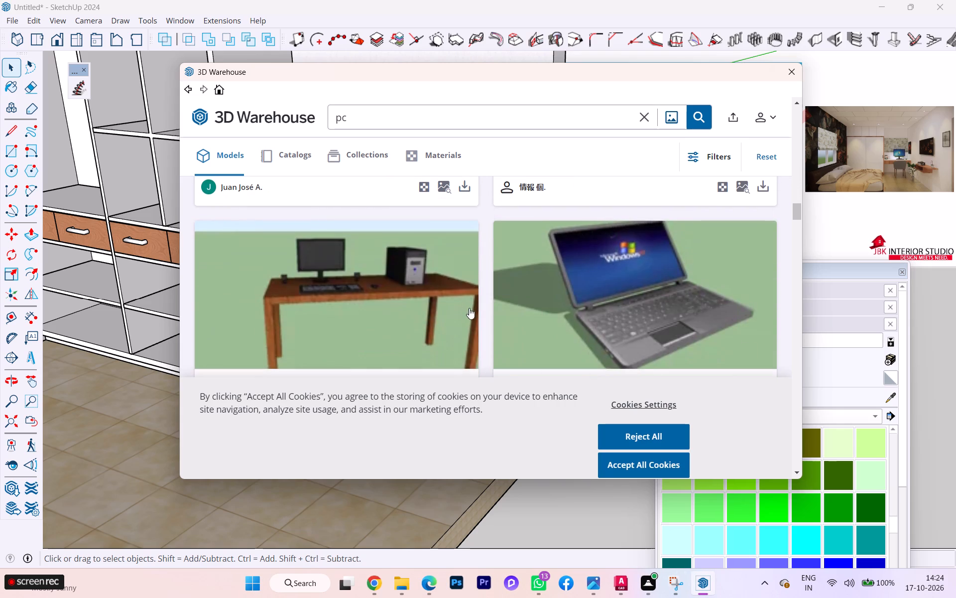
scroll(552, 307, "down", 3)
scroll(534, 301, "up", 1)
scroll(492, 303, "down", 2)
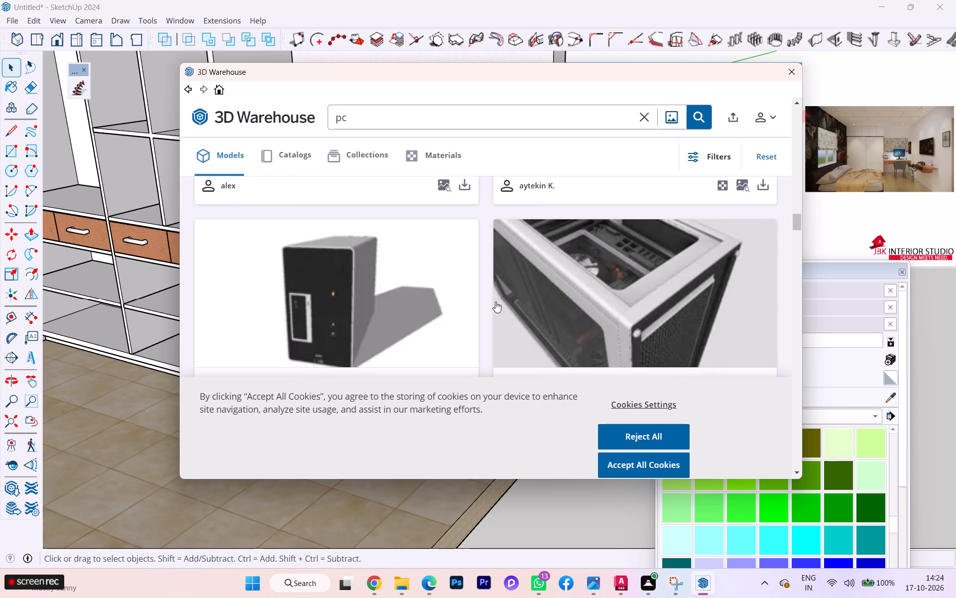
scroll(497, 302, "down", 2)
scroll(498, 303, "up", 1)
scroll(498, 303, "down", 6)
scroll(503, 299, "up", 2)
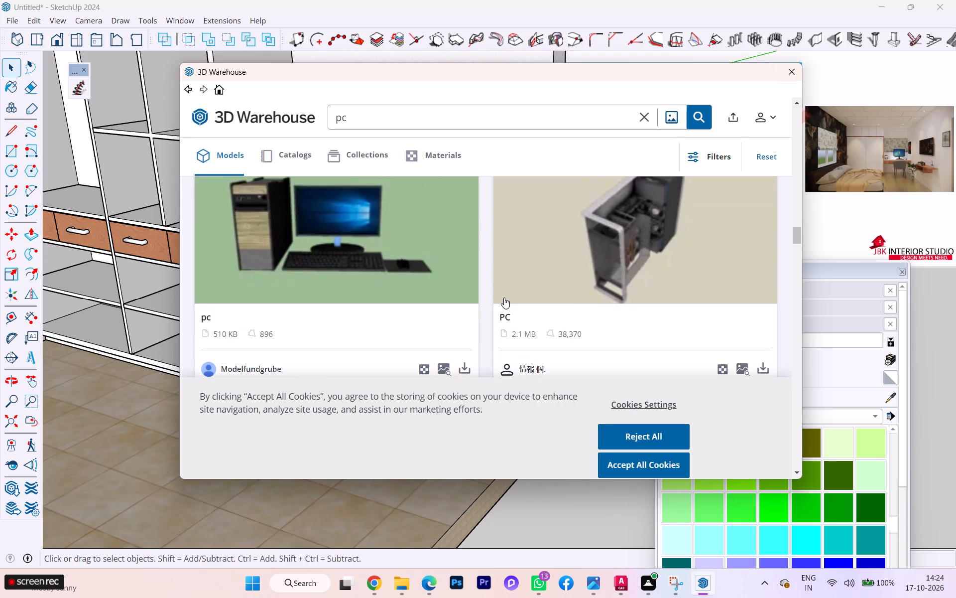
scroll(504, 298, "down", 3)
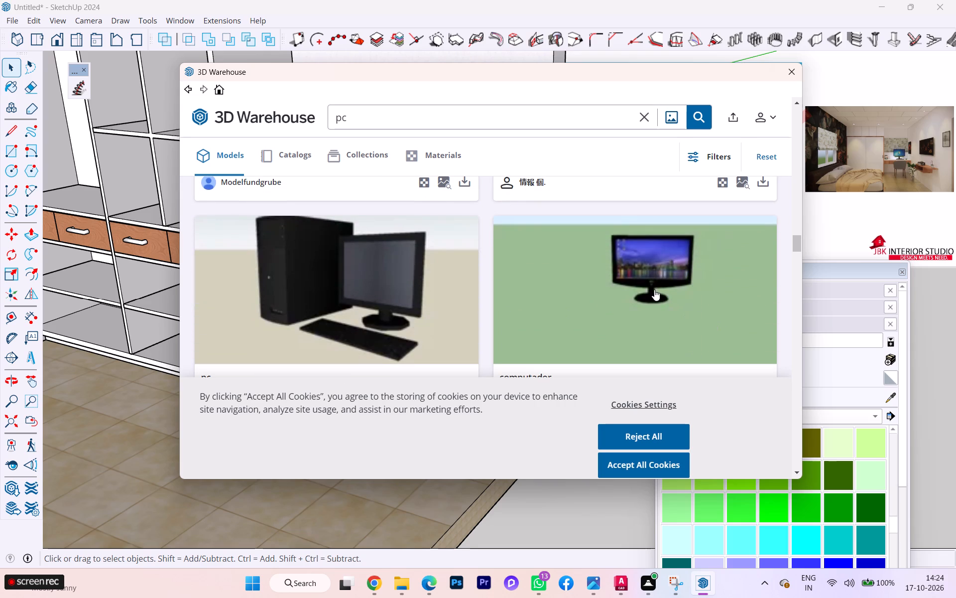
scroll(654, 289, "down", 1)
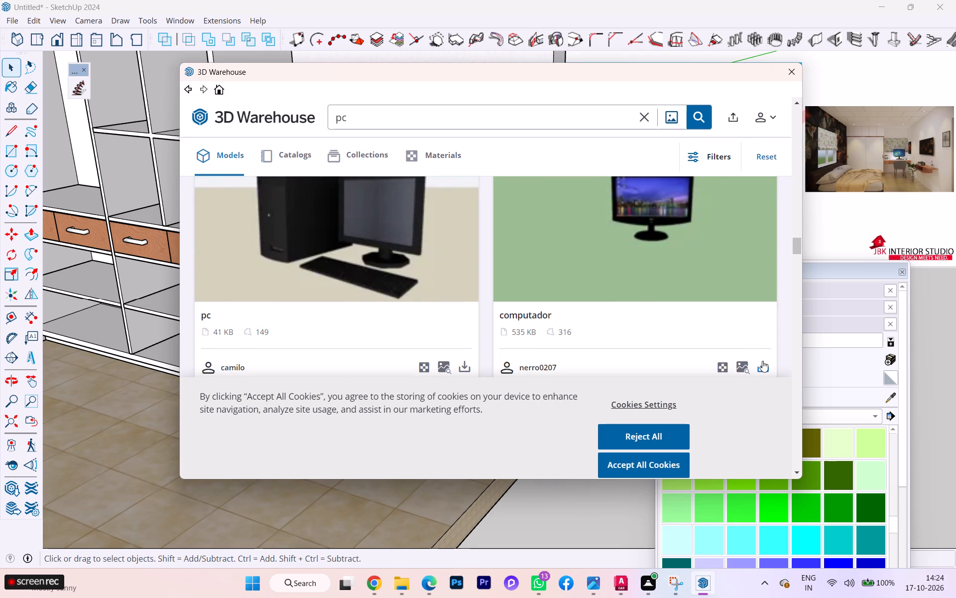
Load the 3D Warehouse monitor model named computador directly into the model and place it beside the room.
left_click(763, 362)
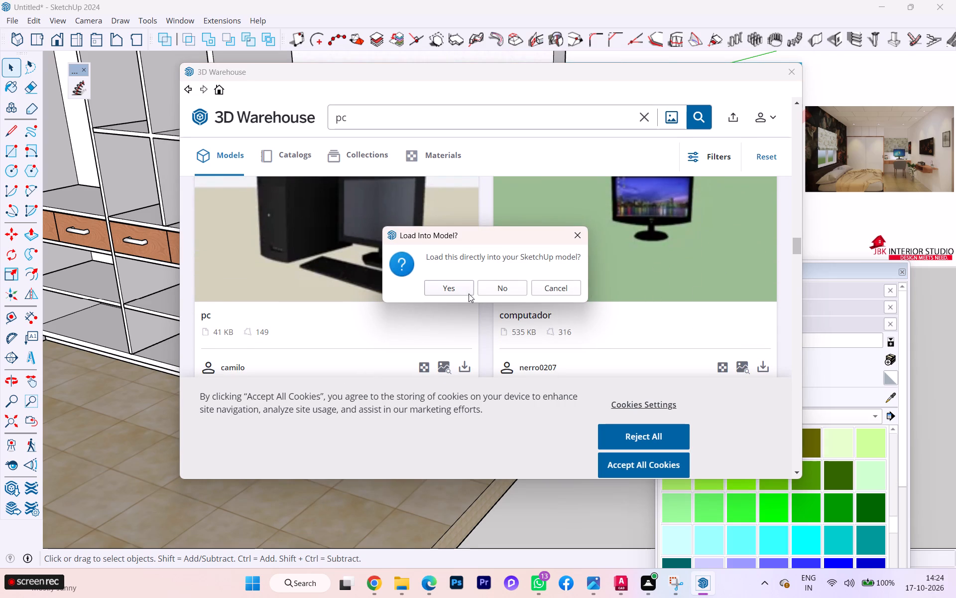
left_click(469, 294)
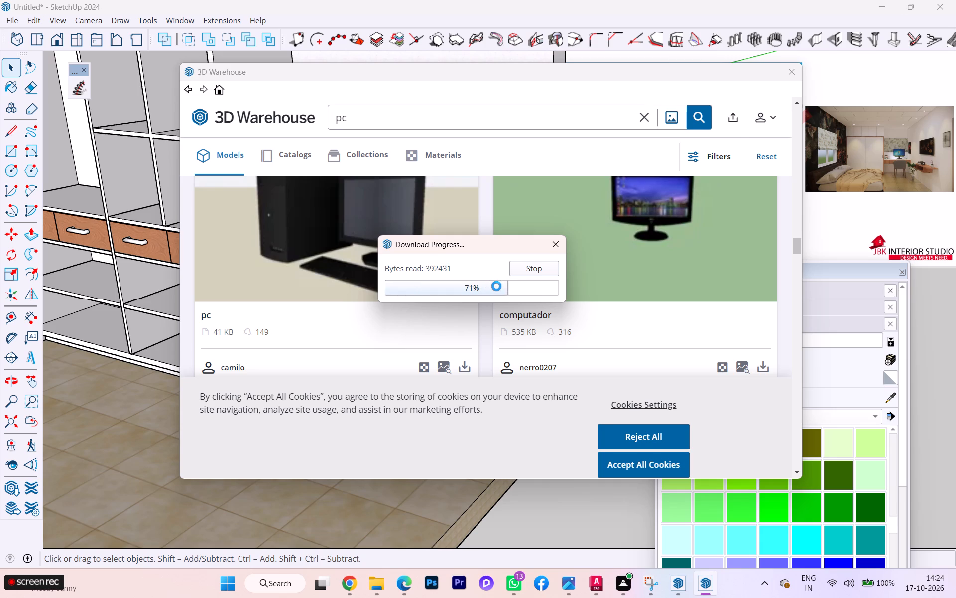
scroll(483, 281, "down", 4)
scroll(514, 277, "up", 6)
scroll(514, 277, "down", 6)
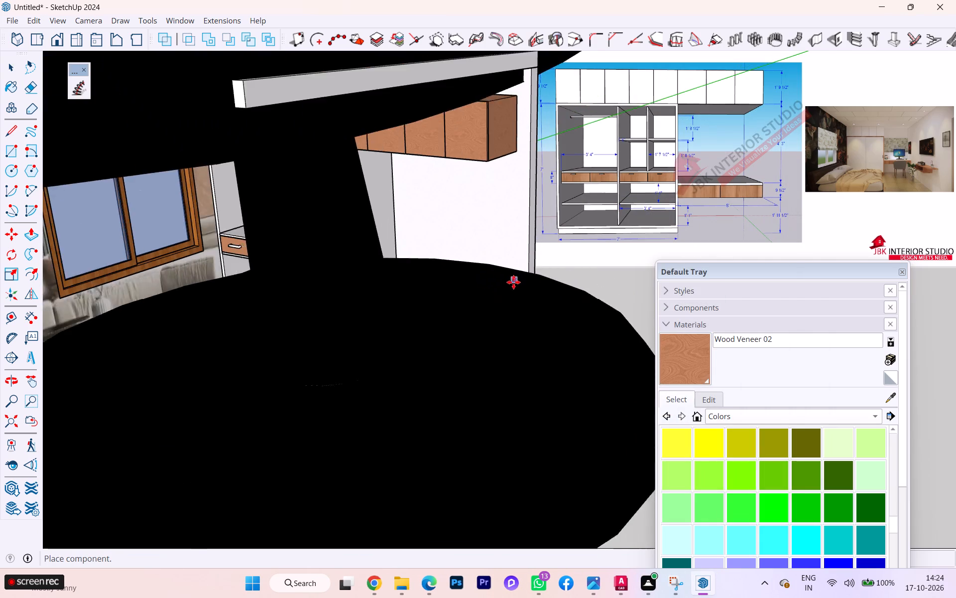
scroll(513, 285, "down", 2)
scroll(513, 285, "up", 1)
scroll(513, 285, "down", 11)
scroll(525, 293, "up", 1)
scroll(526, 293, "down", 7)
scroll(416, 307, "down", 1)
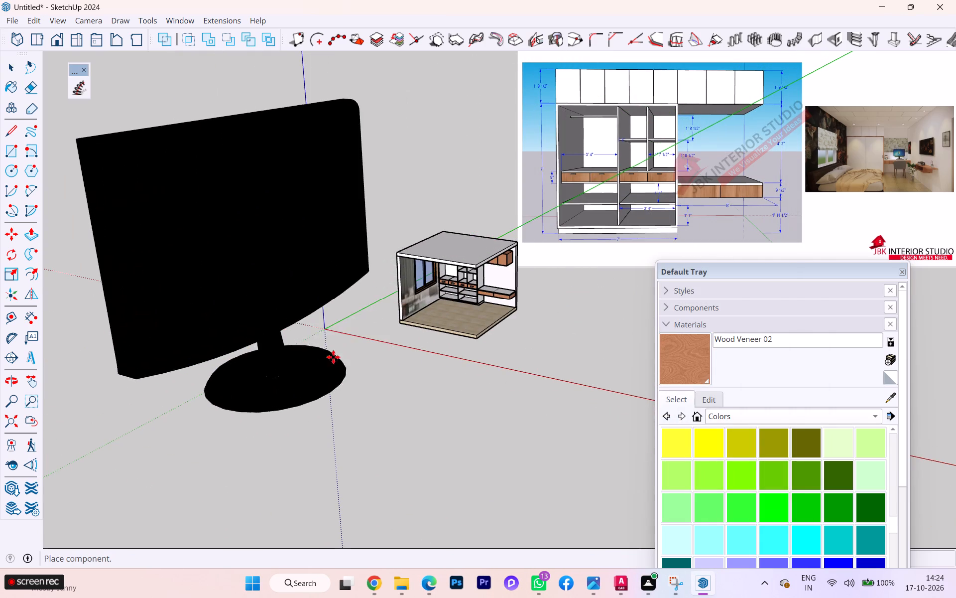
scroll(539, 305, "up", 4)
scroll(539, 305, "down", 1)
scroll(539, 305, "up", 4)
scroll(514, 307, "down", 1)
scroll(512, 307, "up", 7)
scroll(511, 321, "down", 3)
scroll(511, 321, "up", 1)
scroll(511, 321, "down", 2)
scroll(511, 321, "up", 2)
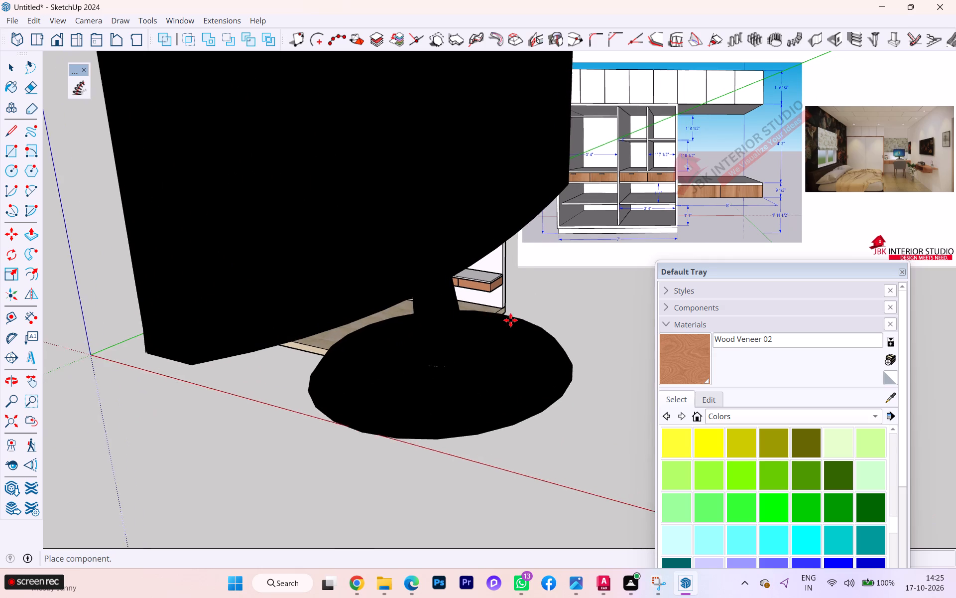
scroll(510, 320, "up", 3)
scroll(505, 317, "down", 1)
scroll(504, 317, "up", 1)
left_click(548, 312)
Scale the oversized monitor down uniformly from an upper corner until it is well below the room's height.
scroll(268, 311, "down", 2)
middle_click_drag(256, 311, 298, 311)
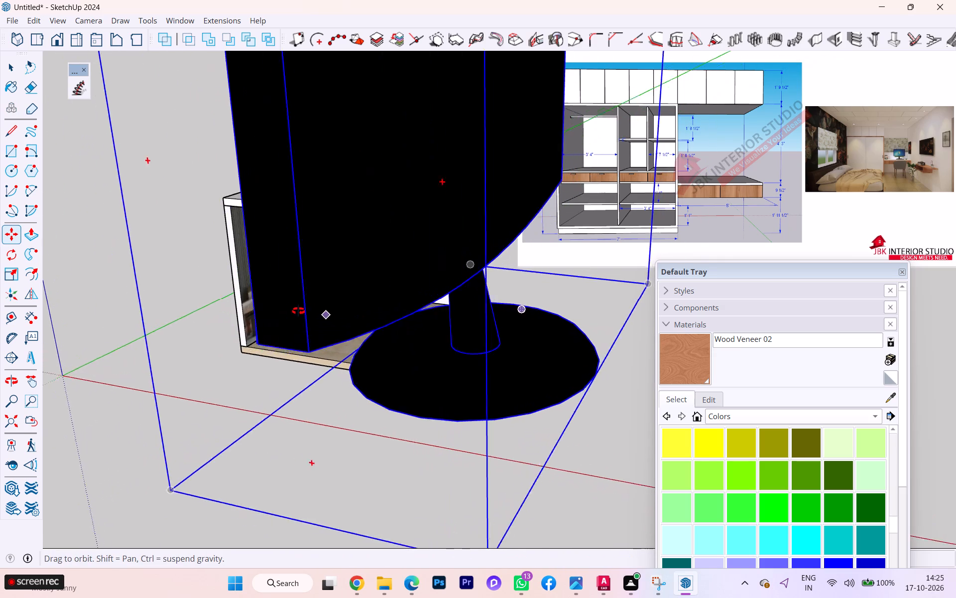
middle_click_drag(298, 311, 324, 321)
scroll(0, 286, "down", 6)
scroll(275, 337, "down", 2)
middle_click_drag(275, 337, 581, 348)
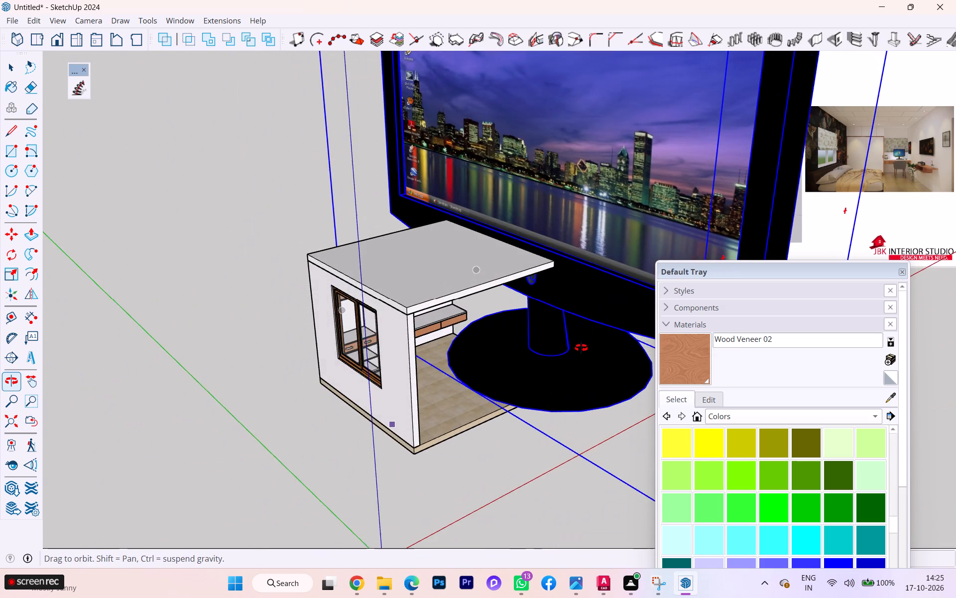
middle_click_drag(581, 348, 576, 352)
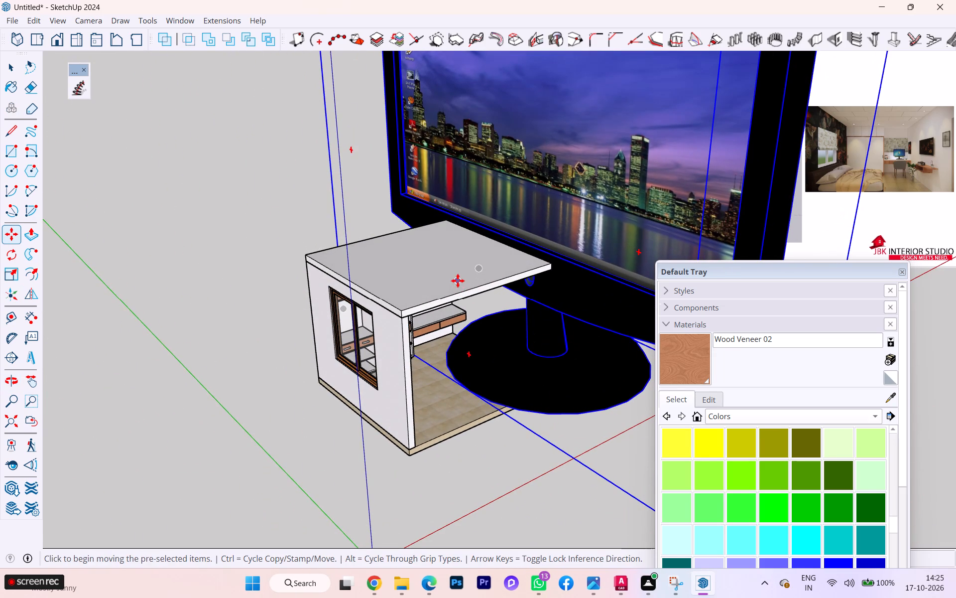
key("s")
key("Return")
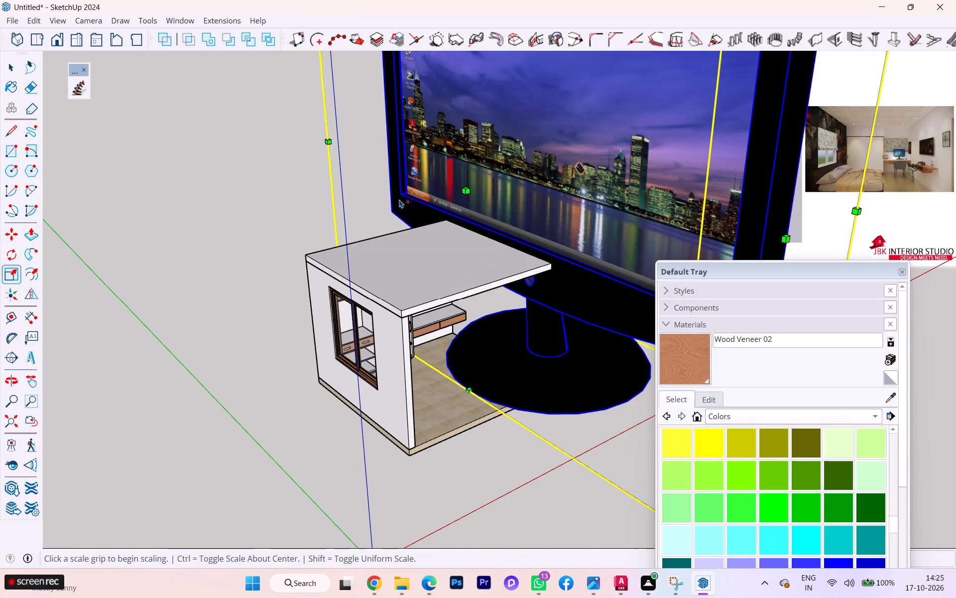
scroll(367, 190, "down", 2)
scroll(367, 190, "up", 1)
scroll(367, 190, "down", 6)
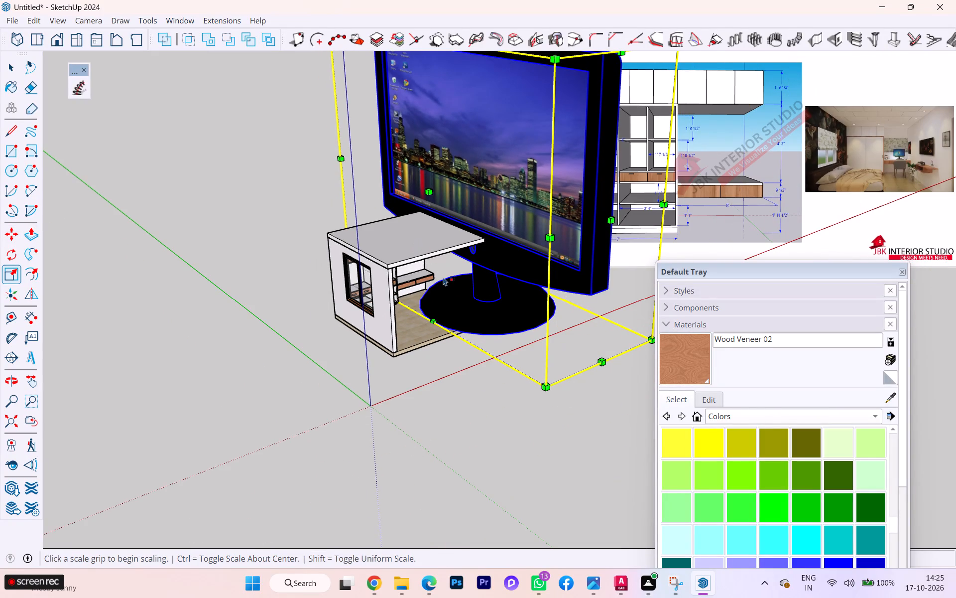
scroll(385, 189, "down", 2)
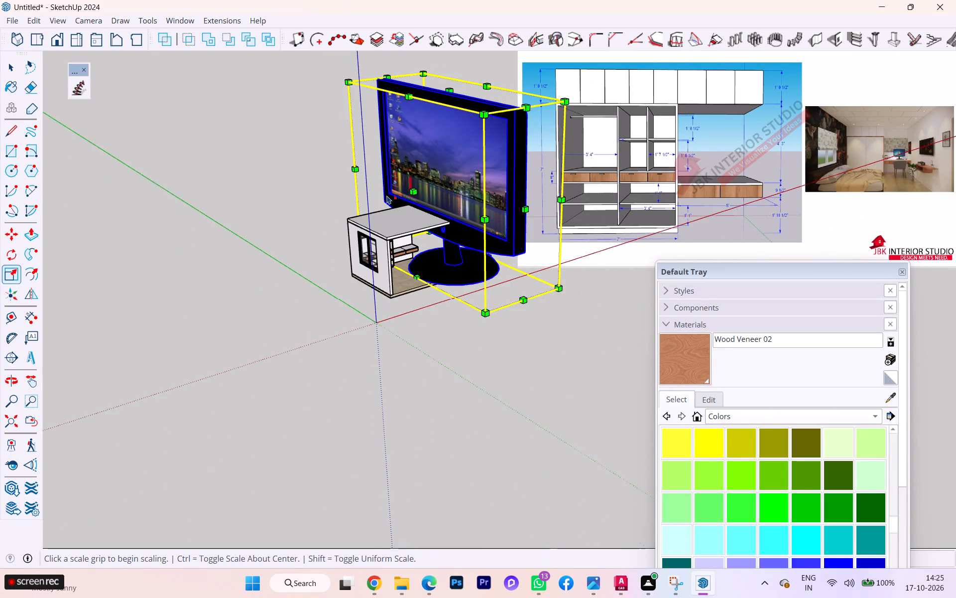
scroll(387, 195, "down", 3)
scroll(387, 195, "up", 2)
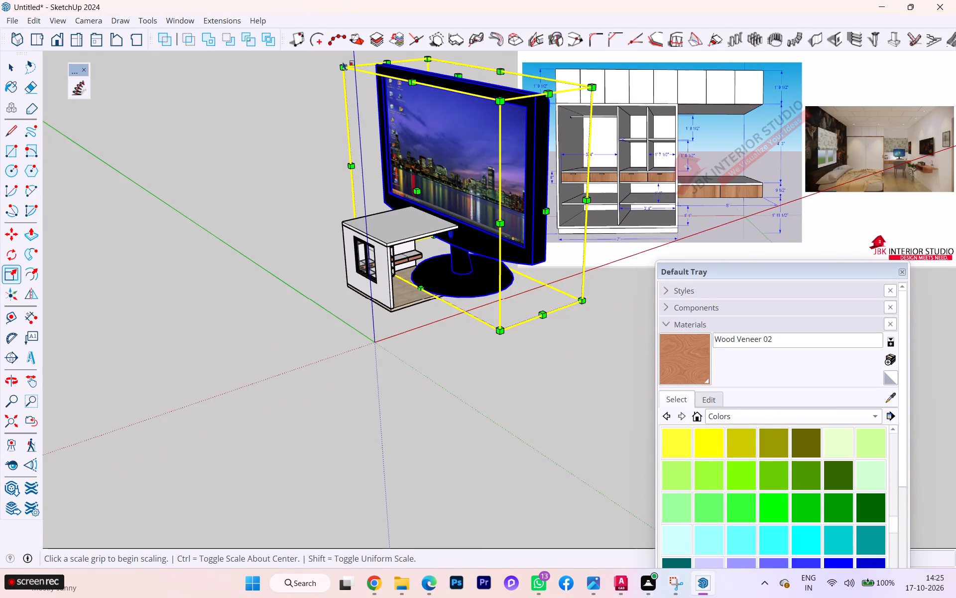
left_click_drag(342, 66, 487, 268)
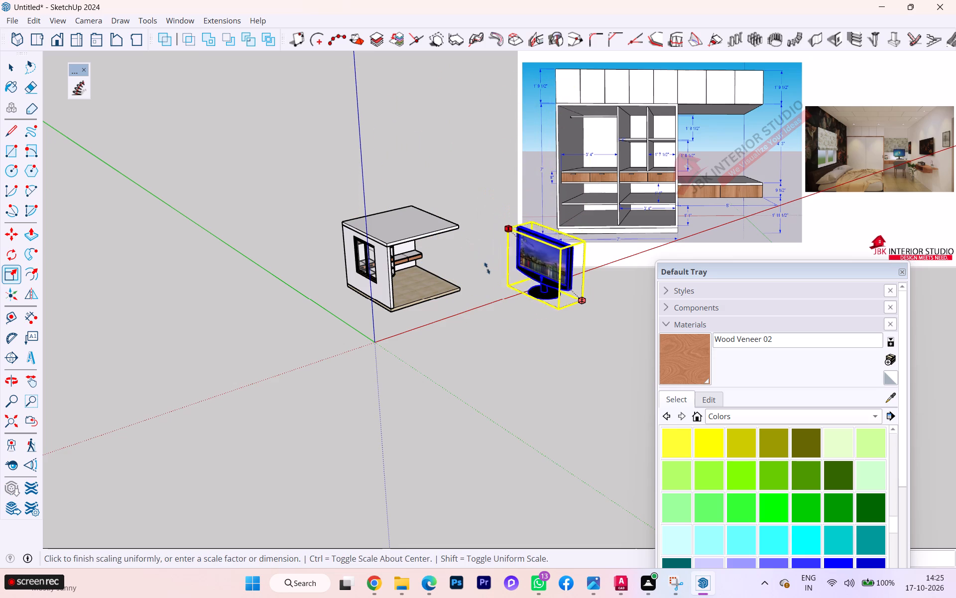
left_click_drag(487, 268, 524, 310)
Move the monitor by its base onto the room floor in front of the wall-mounted desk.
scroll(422, 235, "up", 10)
scroll(371, 280, "down", 2)
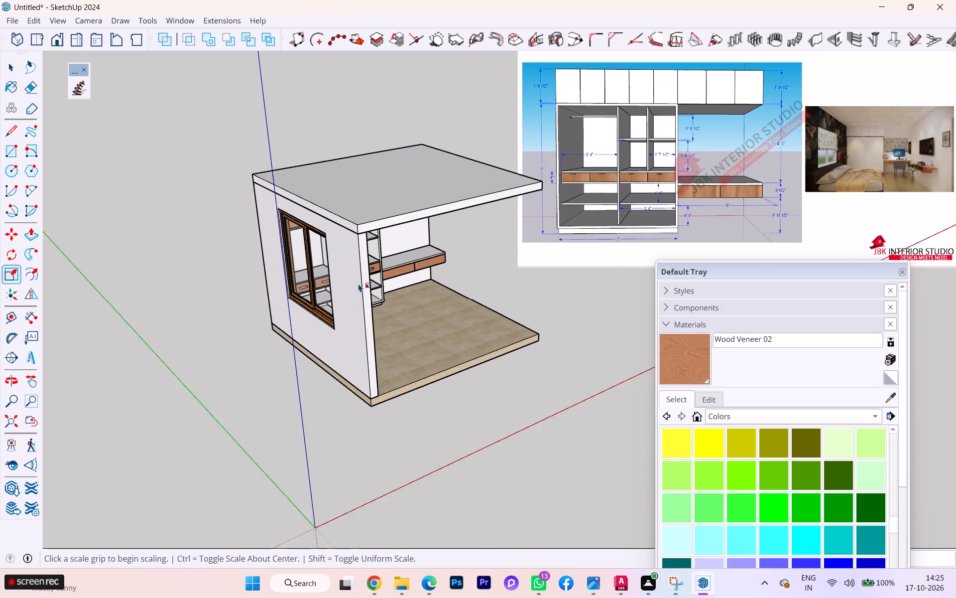
middle_click_drag(358, 284, 259, 291)
scroll(201, 268, "down", 8)
scroll(580, 355, "up", 7)
scroll(489, 347, "down", 3)
scroll(489, 347, "up", 1)
scroll(489, 347, "down", 1)
scroll(489, 347, "up", 1)
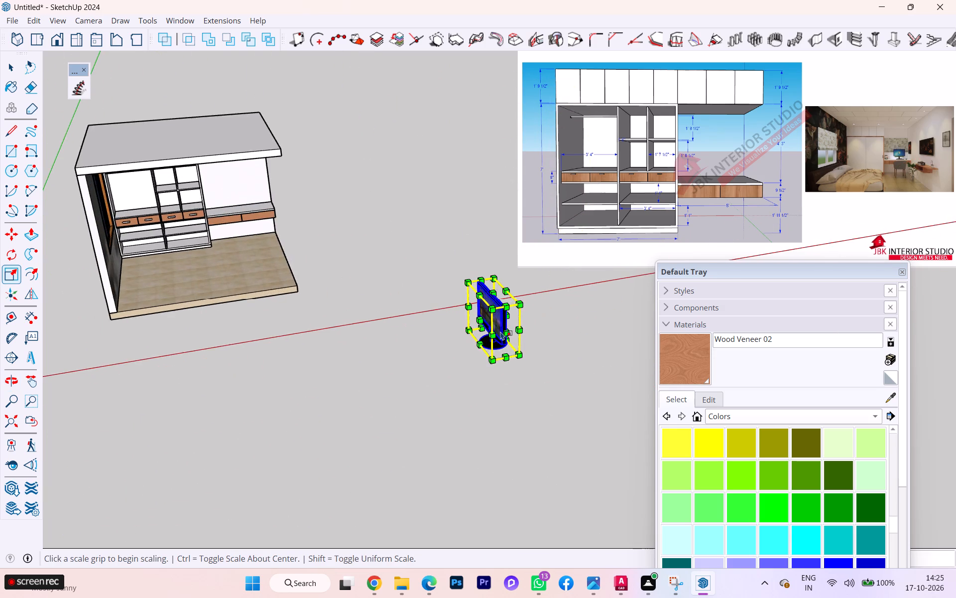
scroll(500, 331, "up", 1)
scroll(501, 331, "down", 2)
scroll(501, 331, "up", 4)
key("m")
key("Return")
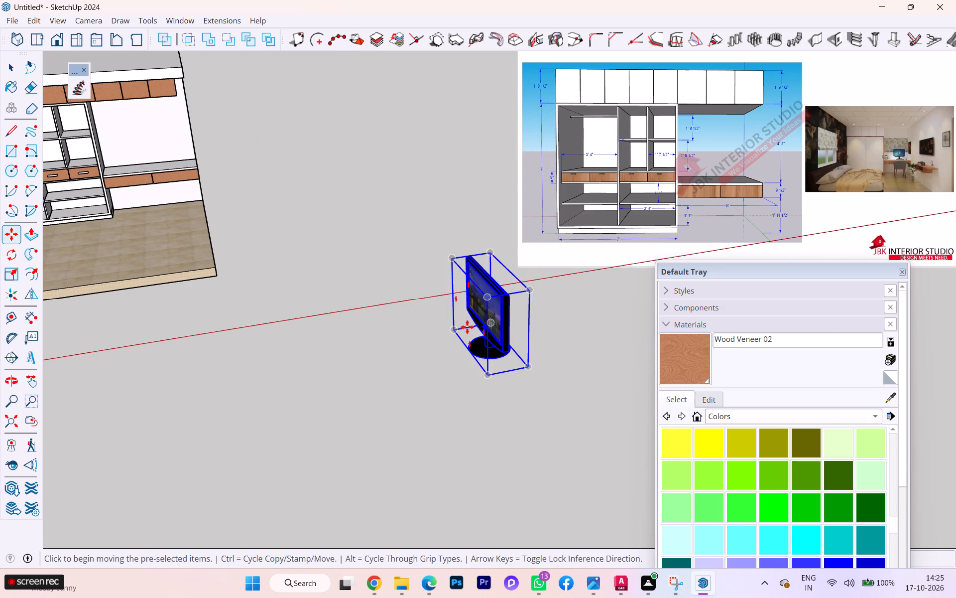
left_click(500, 349)
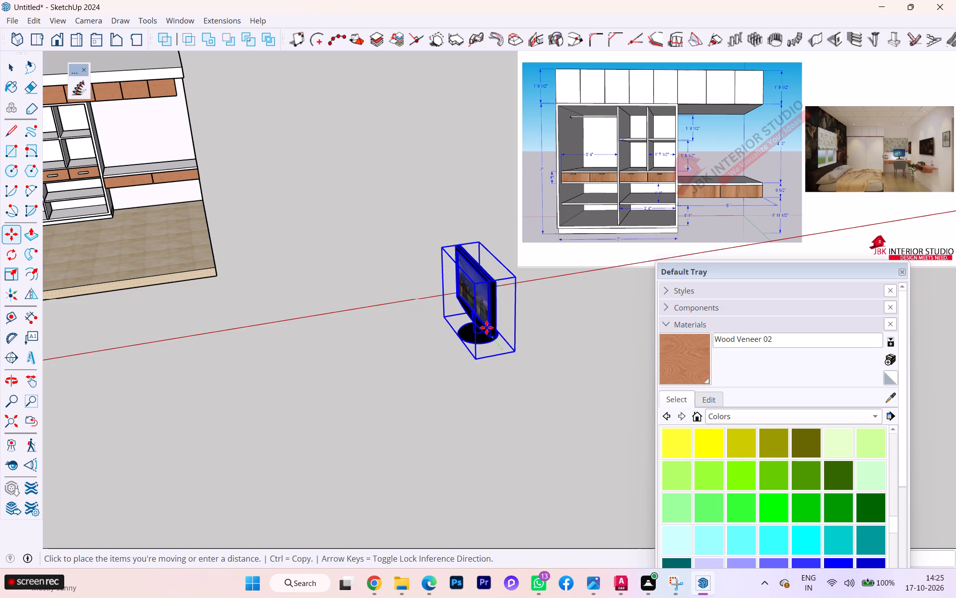
left_click(170, 220)
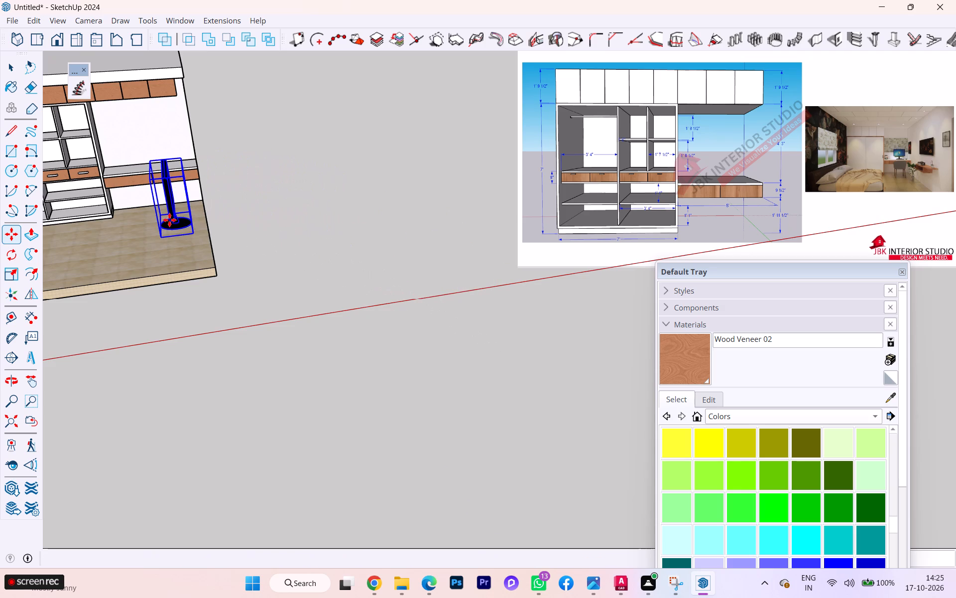
key("space")
Examine the monitor's size and orientation relative to the wall-mounted desk from another angle.
middle_click_drag(195, 236, 316, 242)
scroll(429, 244, "down", 1)
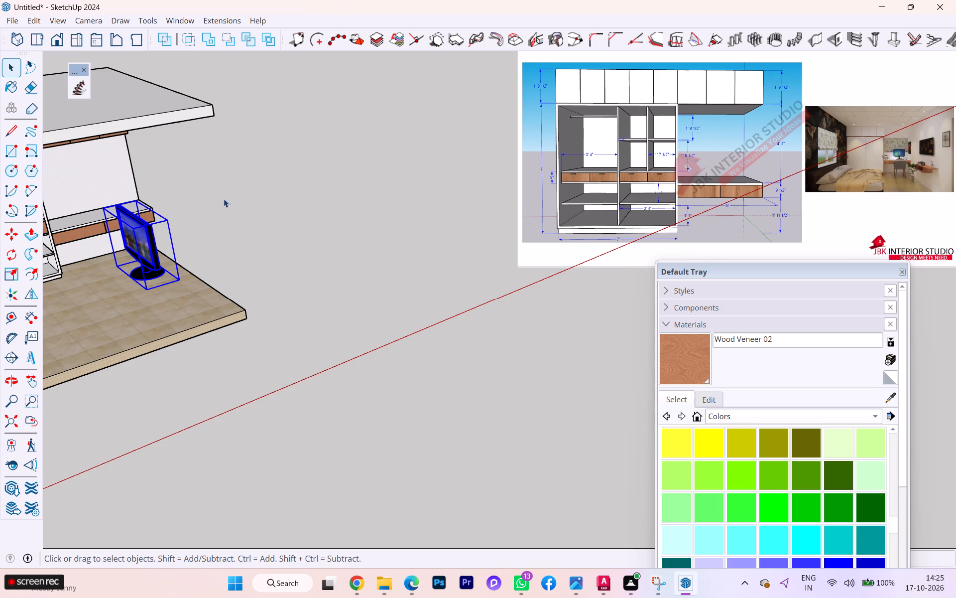
scroll(161, 252, "down", 2)
scroll(164, 249, "up", 1)
scroll(164, 249, "down", 1)
scroll(164, 250, "up", 3)
scroll(133, 270, "down", 1)
middle_click(132, 270)
scroll(132, 270, "up", 4)
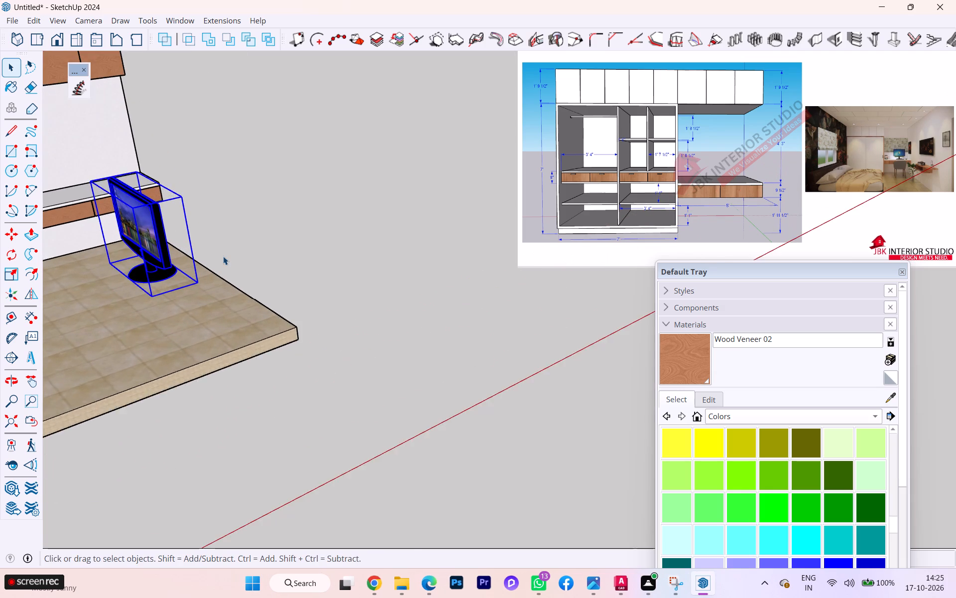
Examine the monitor's orientation relative to the wall-mounted desk from in front of the desk.
scroll(223, 256, "up", 4)
scroll(231, 252, "down", 1)
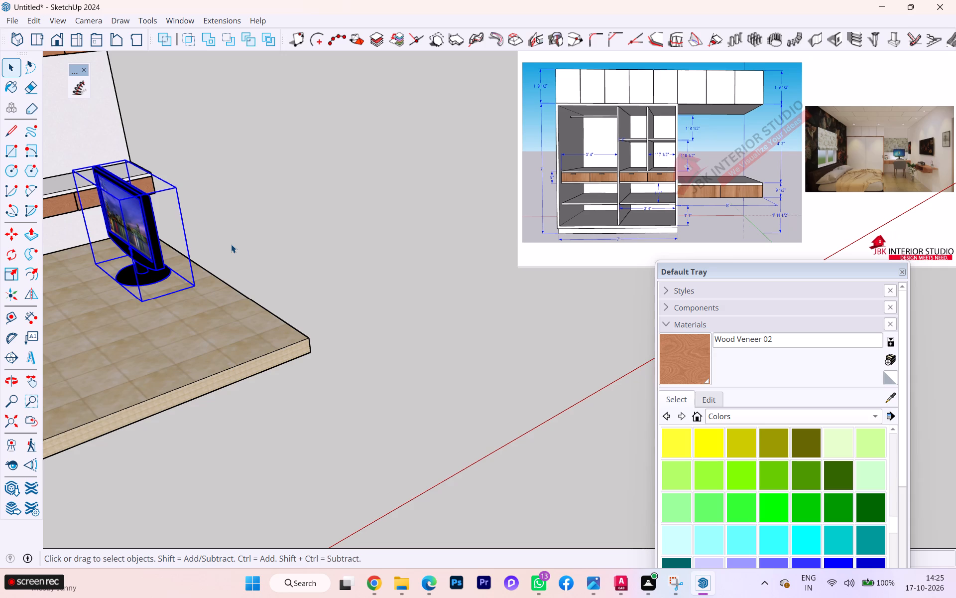
scroll(471, 349, "down", 3)
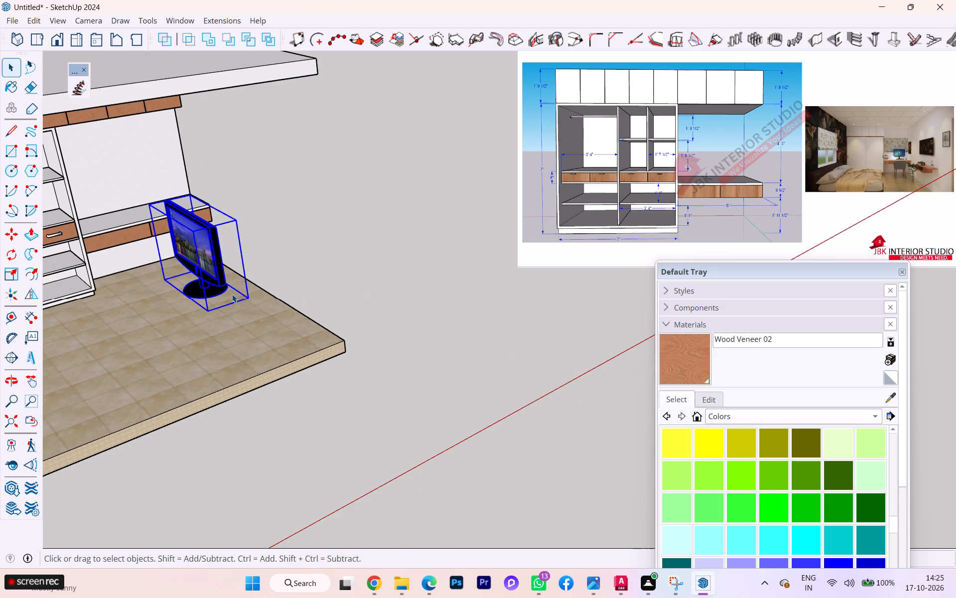
scroll(69, 224, "down", 1)
scroll(69, 223, "up", 2)
scroll(318, 252, "down", 2)
scroll(321, 256, "up", 2)
scroll(321, 257, "down", 1)
middle_click_drag(223, 273, 74, 261)
scroll(189, 223, "up", 3)
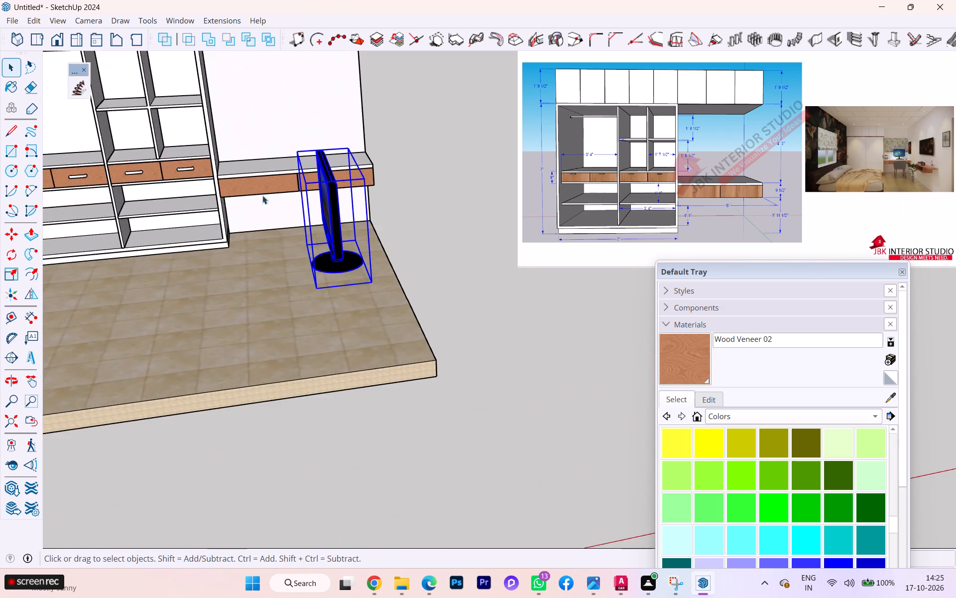
scroll(283, 199, "up", 3)
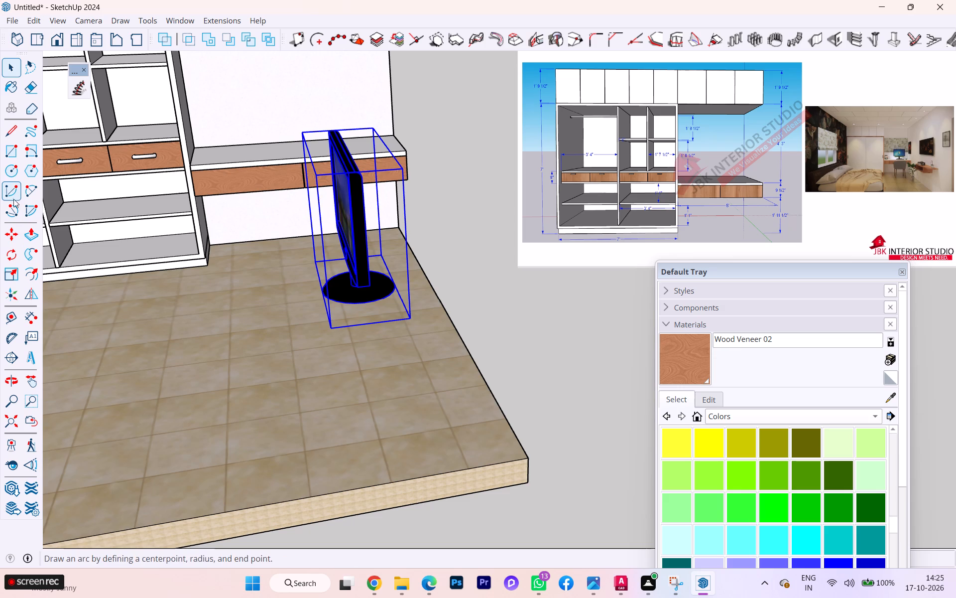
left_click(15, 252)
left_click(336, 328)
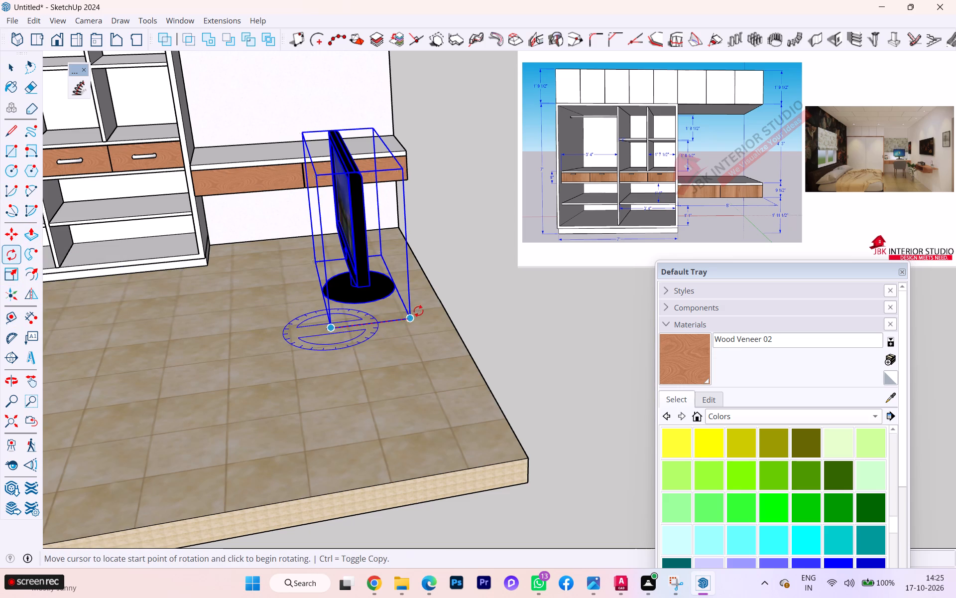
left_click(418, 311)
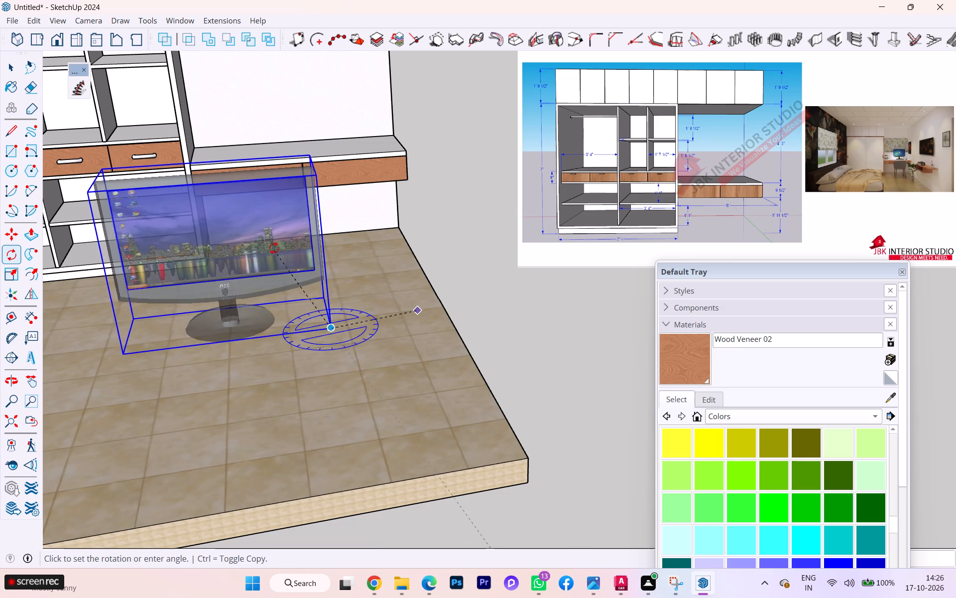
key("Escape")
Rotate the monitor a quarter turn on the floor about its bounding box's base corner so its screen faces into the room.
left_click(327, 327)
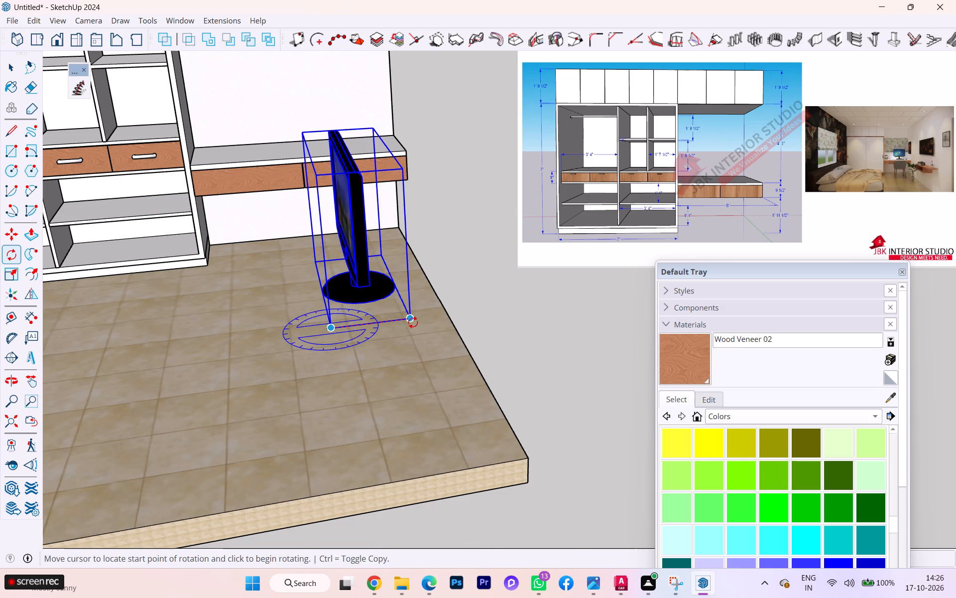
left_click(415, 319)
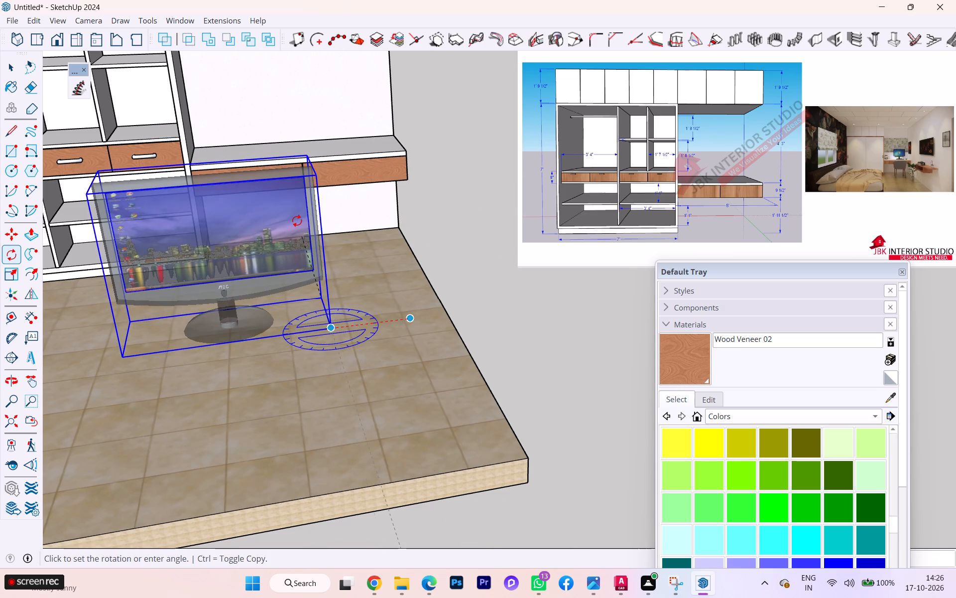
key("Left")
left_click(317, 223)
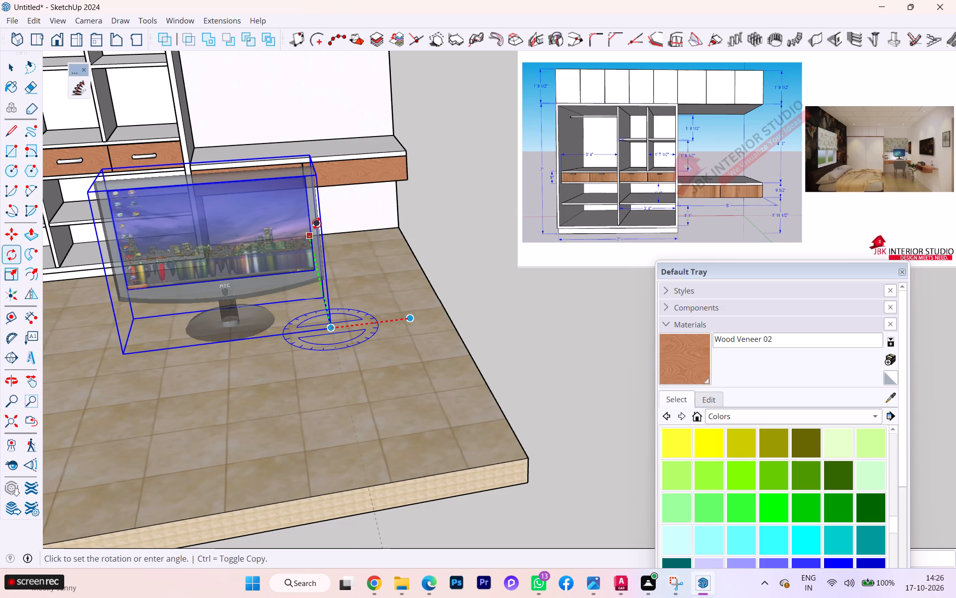
key("space")
Move the monitor by the front edge of its base onto the top of the wall-mounted desk.
scroll(213, 333, "down", 1)
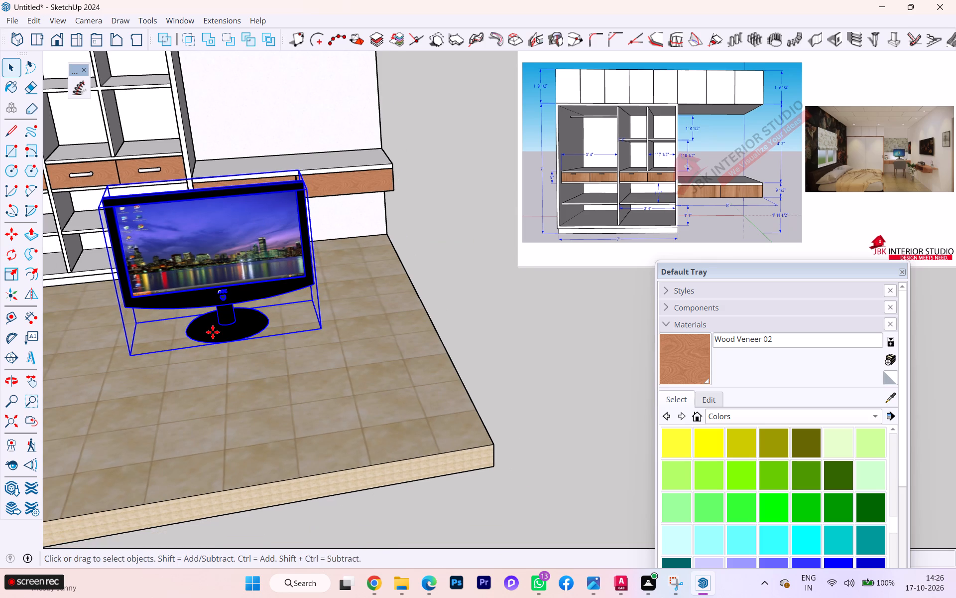
key("m")
key("Return")
scroll(190, 342, "up", 2)
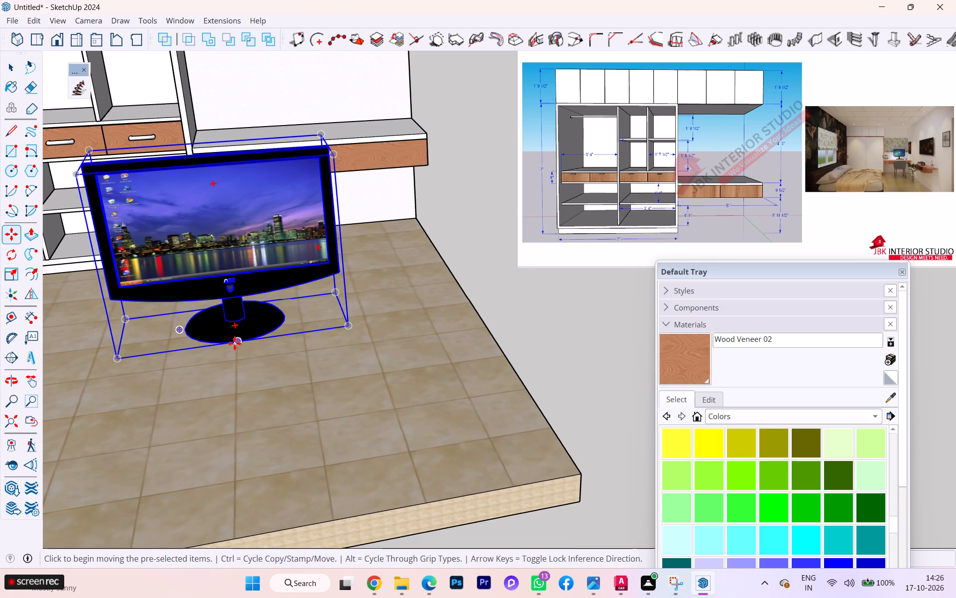
left_click(235, 343)
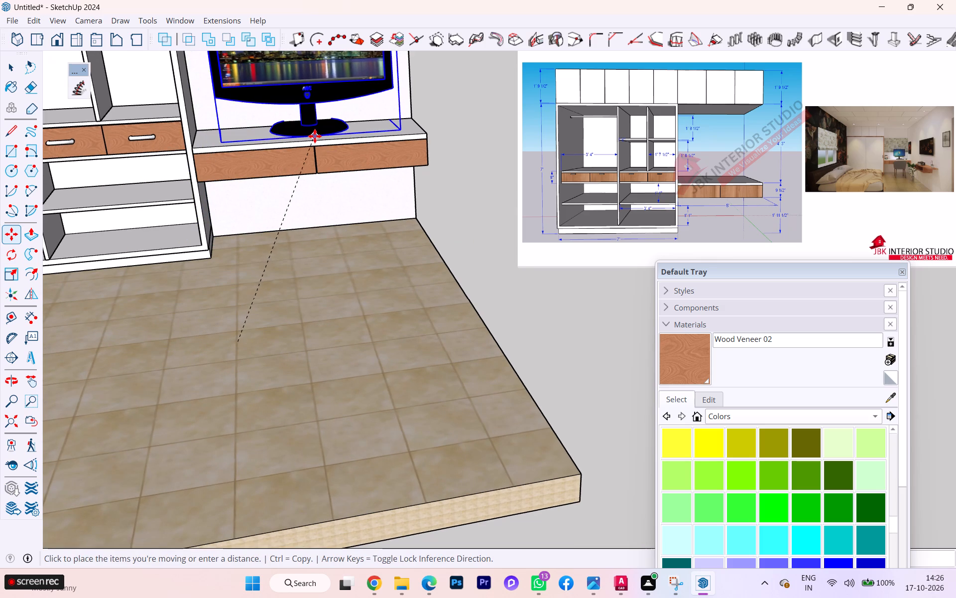
left_click(313, 141)
Scale the monitor down uniformly from an upper corner until it spans about half the desk's length.
scroll(279, 205, "down", 4)
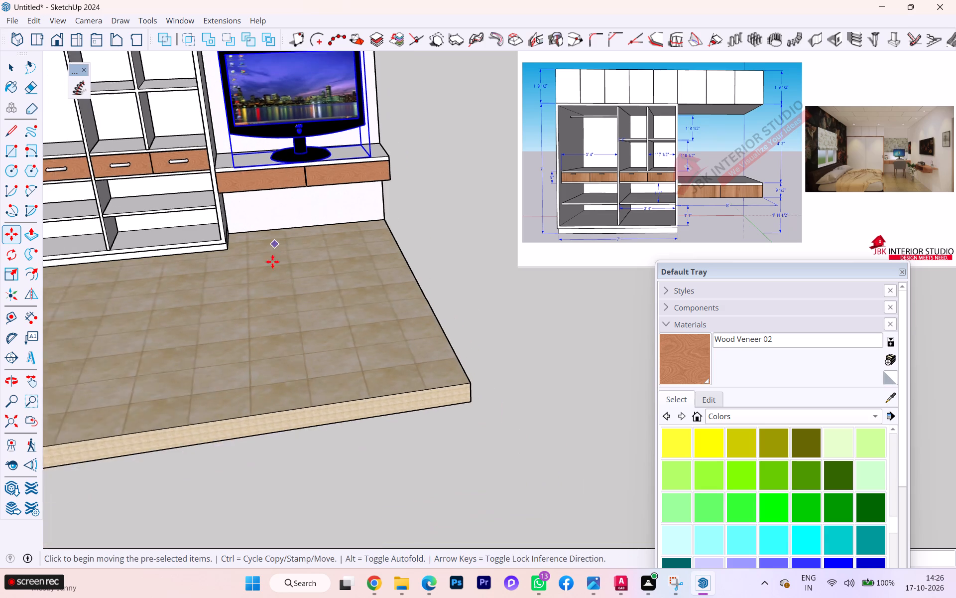
scroll(272, 262, "down", 5)
scroll(373, 128, "up", 5)
scroll(308, 139, "down", 5)
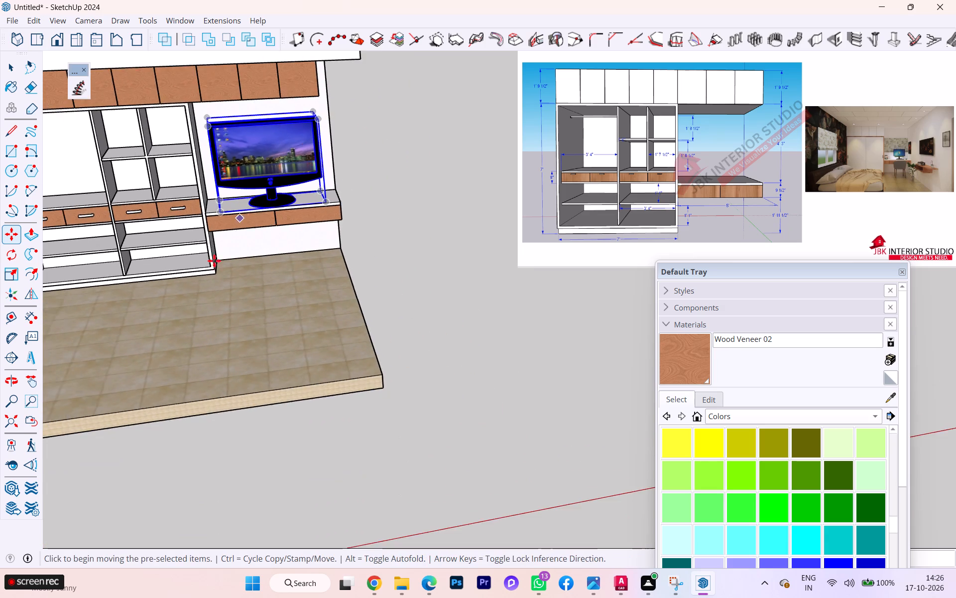
scroll(214, 261, "down", 3)
scroll(206, 282, "up", 1)
scroll(206, 282, "down", 1)
scroll(206, 285, "up", 2)
scroll(206, 286, "down", 2)
middle_click_drag(234, 261, 159, 182)
scroll(262, 155, "up", 3)
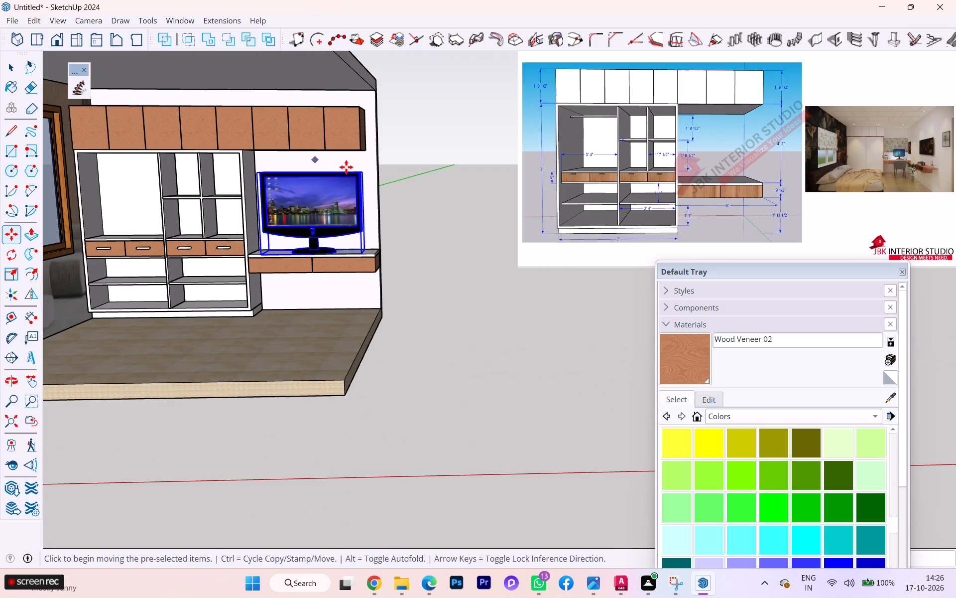
scroll(346, 167, "up", 2)
scroll(347, 167, "down", 1)
scroll(347, 167, "up", 6)
key("space")
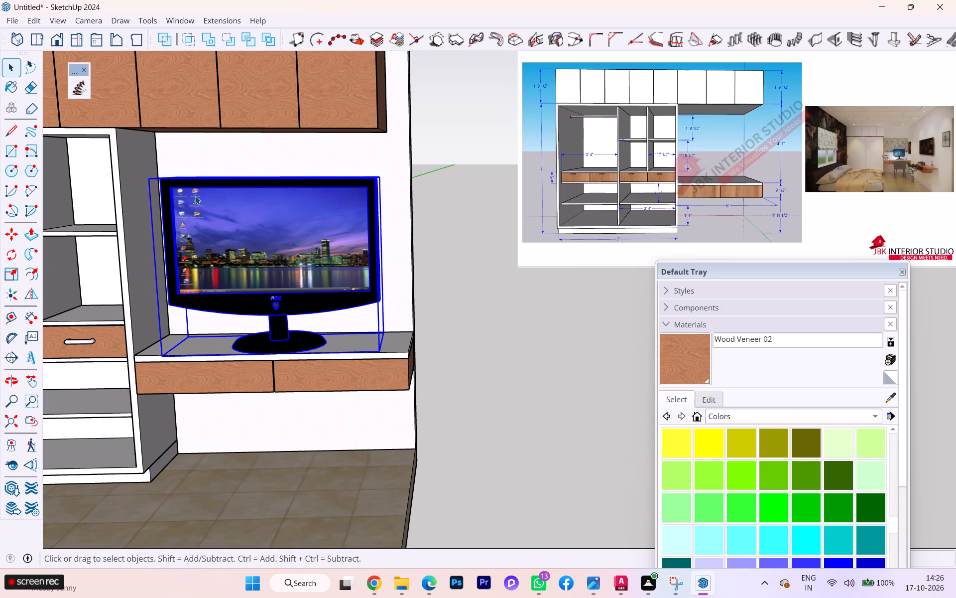
left_click(195, 195)
key("s")
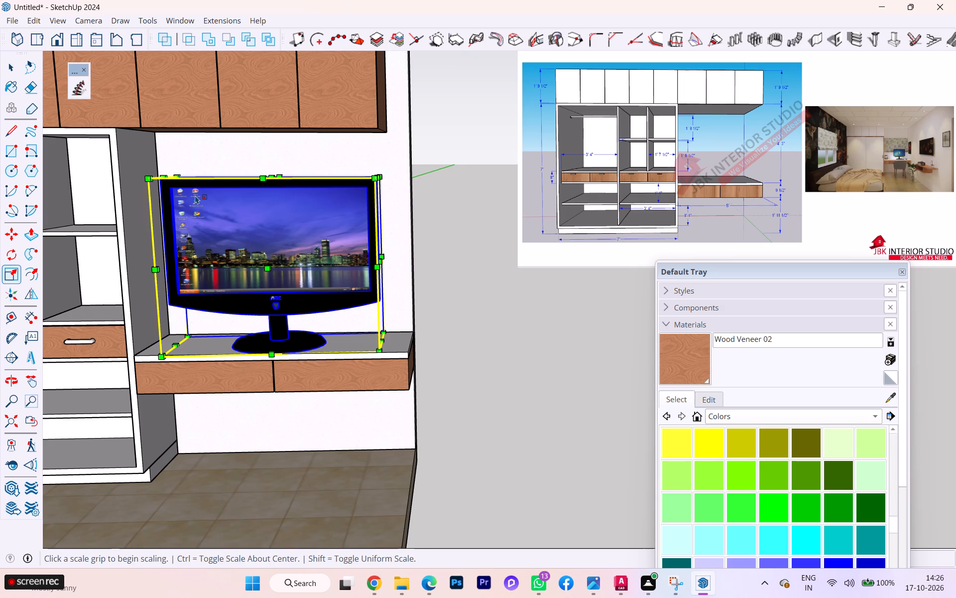
left_click_drag(143, 176, 155, 192)
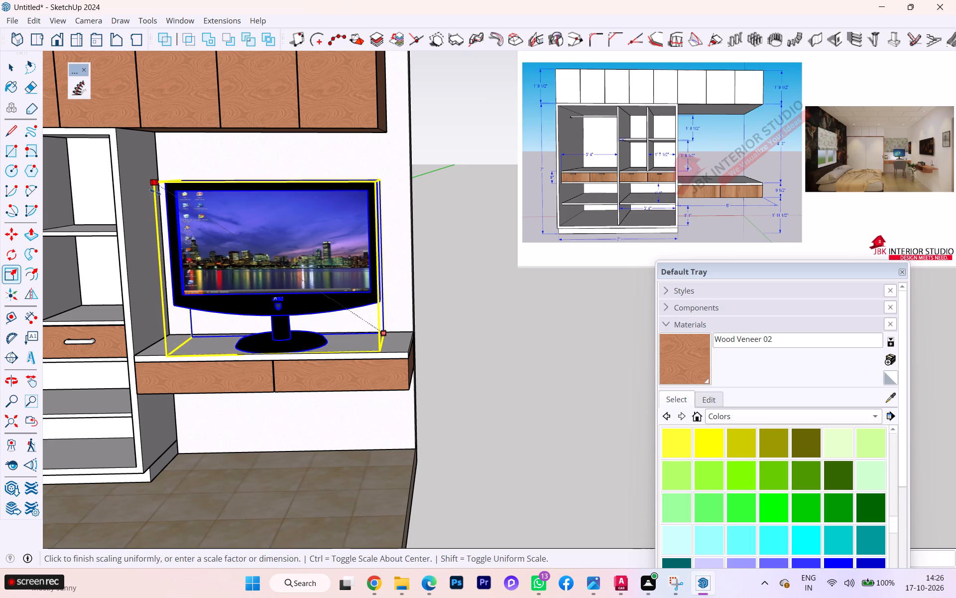
left_click_drag(155, 192, 217, 277)
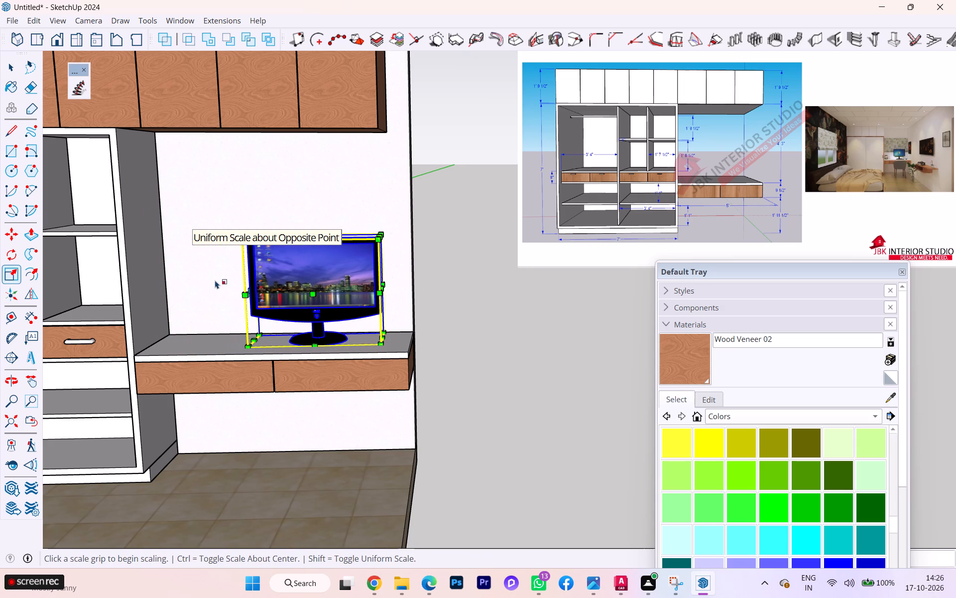
Move the monitor along the desktop towards the wardrobe so it stands near the middle of the desk.
scroll(459, 299, "up", 1)
scroll(459, 299, "down", 2)
scroll(458, 299, "up", 1)
scroll(357, 298, "up", 3)
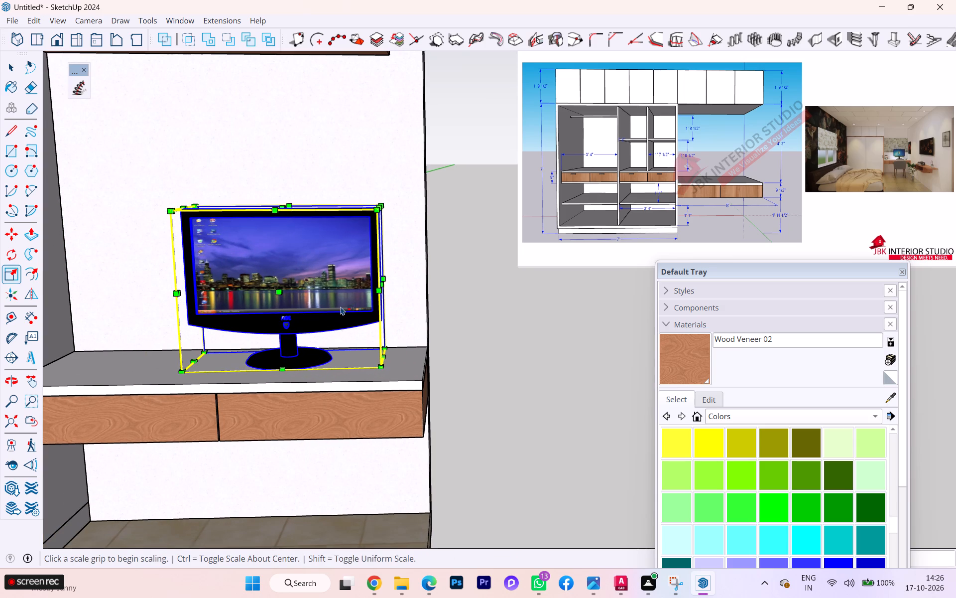
key("m")
key("Return")
left_click(297, 303)
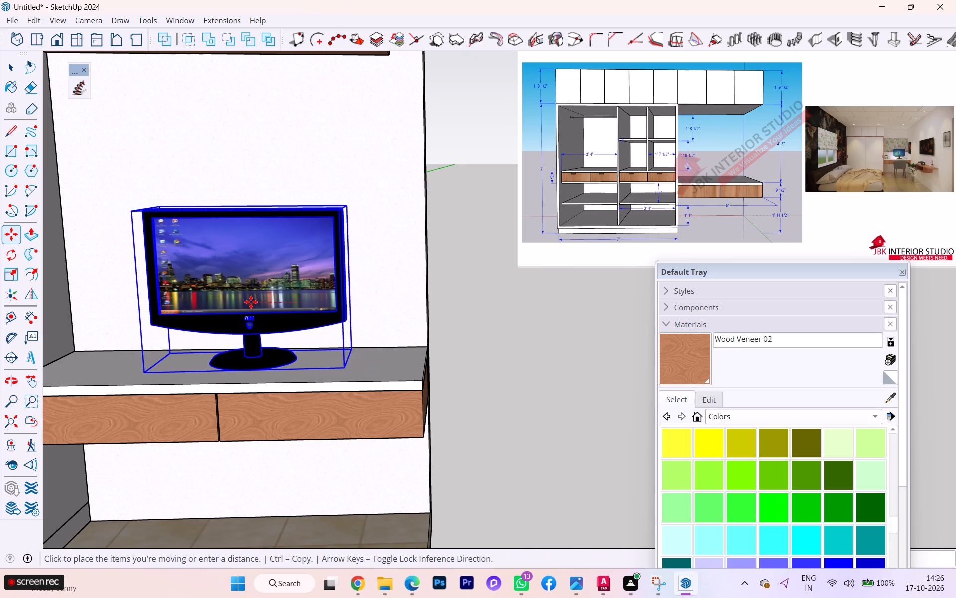
left_click(225, 303)
key("space")
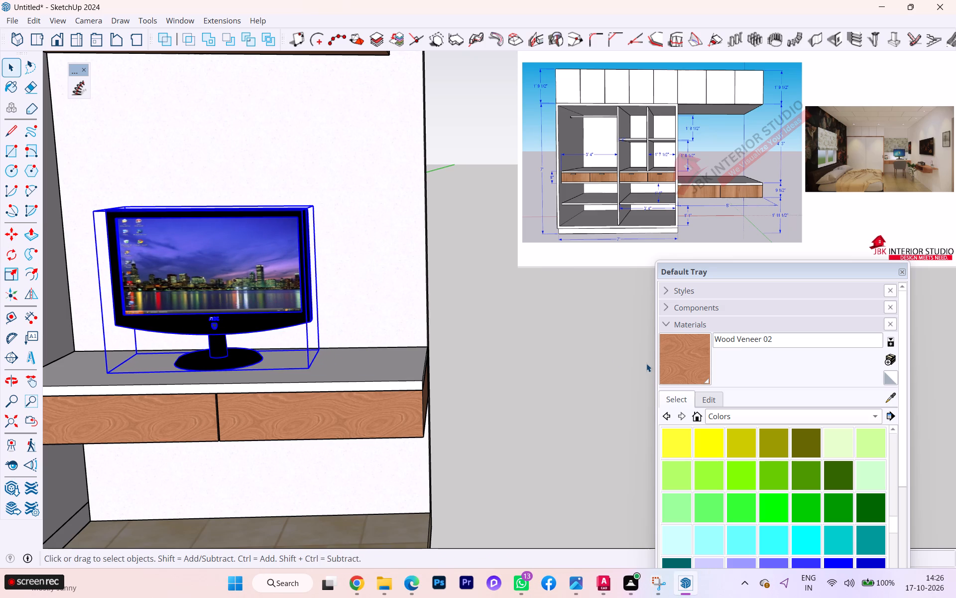
left_click(646, 363)
Examine the monitor's placement and size on the desk from several angles.
scroll(507, 353, "down", 4)
scroll(499, 353, "up", 1)
scroll(393, 357, "down", 1)
middle_click_drag(392, 357, 162, 381)
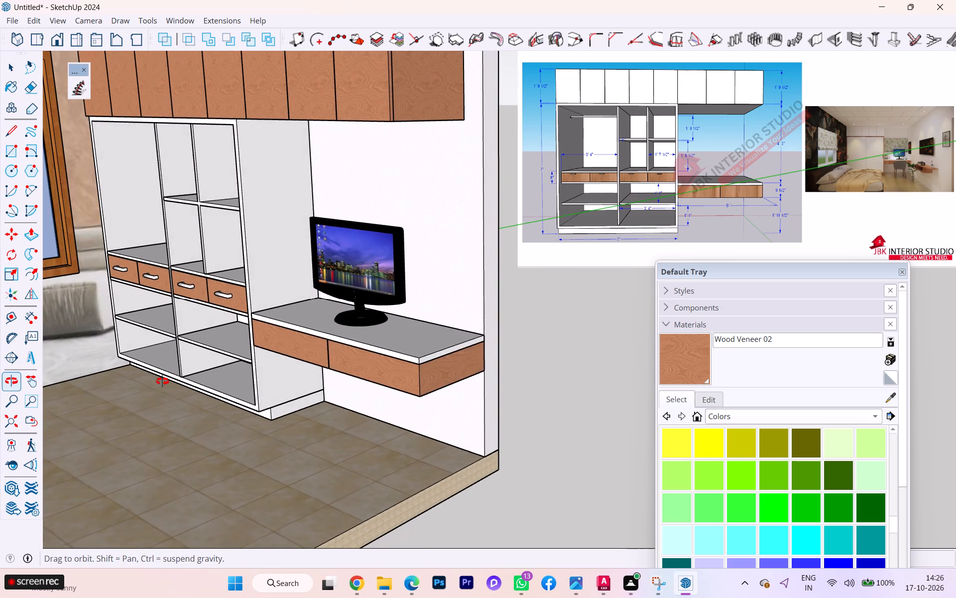
middle_click_drag(162, 381, 165, 379)
scroll(340, 319, "down", 1)
middle_click_drag(285, 350, 306, 371)
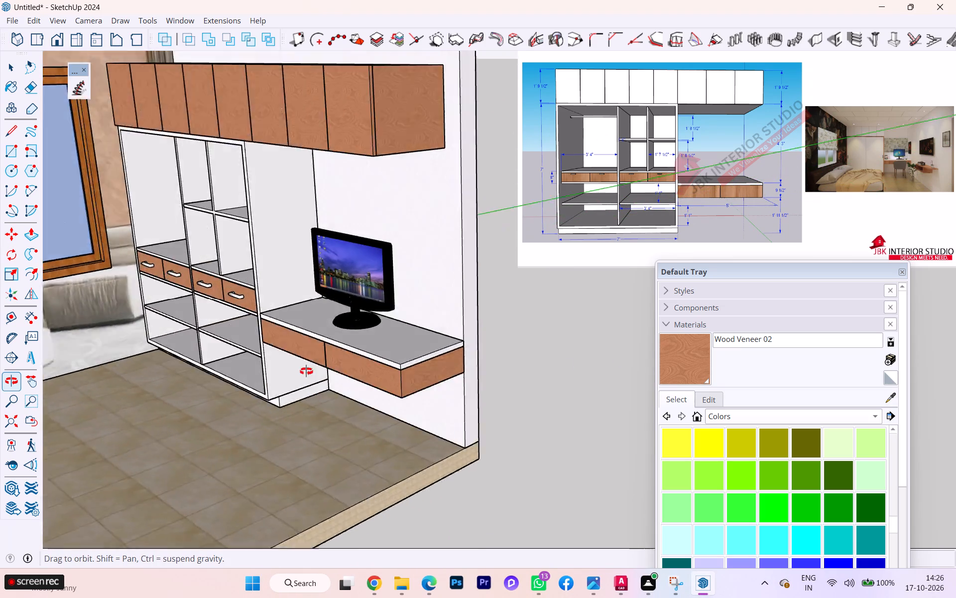
middle_click_drag(306, 371, 420, 367)
scroll(402, 319, "up", 2)
scroll(402, 319, "down", 1)
scroll(402, 319, "up", 6)
scroll(388, 349, "down", 1)
middle_click_drag(388, 355, 322, 380)
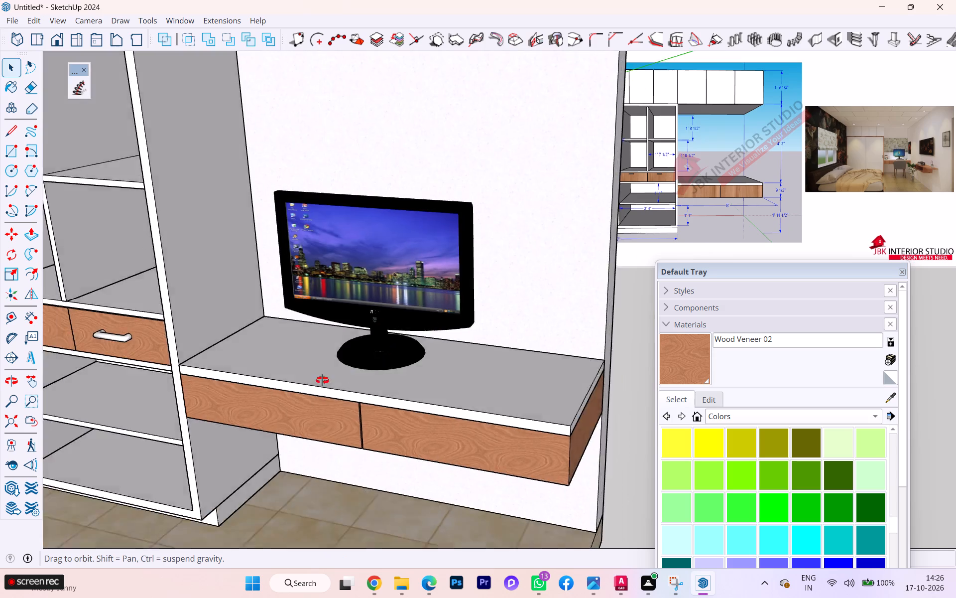
middle_click_drag(322, 380, 503, 399)
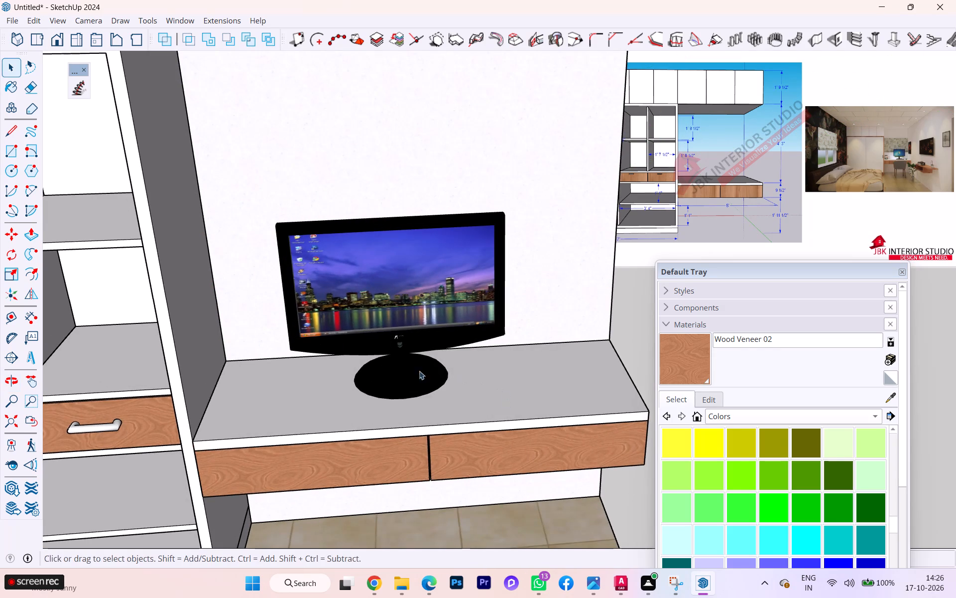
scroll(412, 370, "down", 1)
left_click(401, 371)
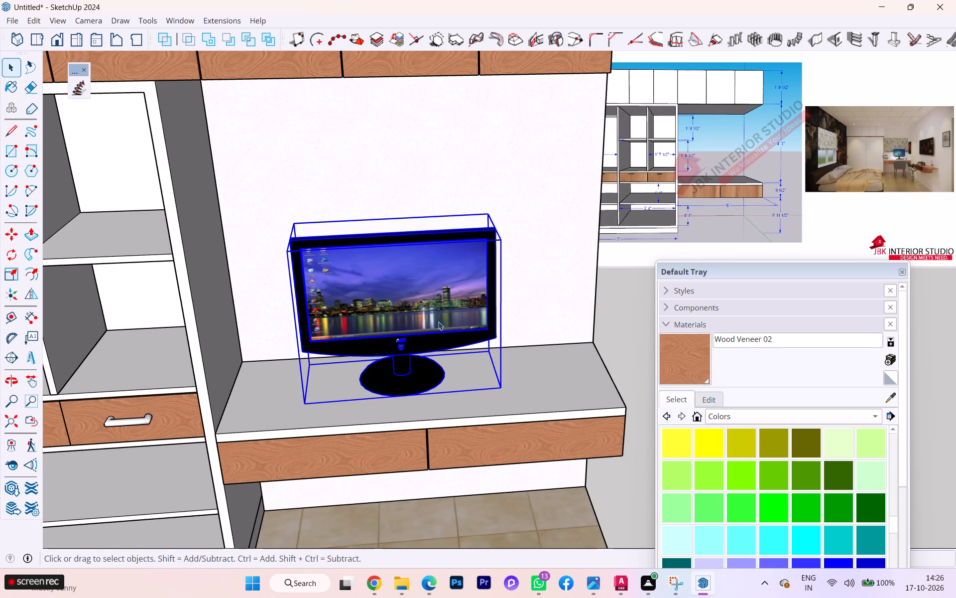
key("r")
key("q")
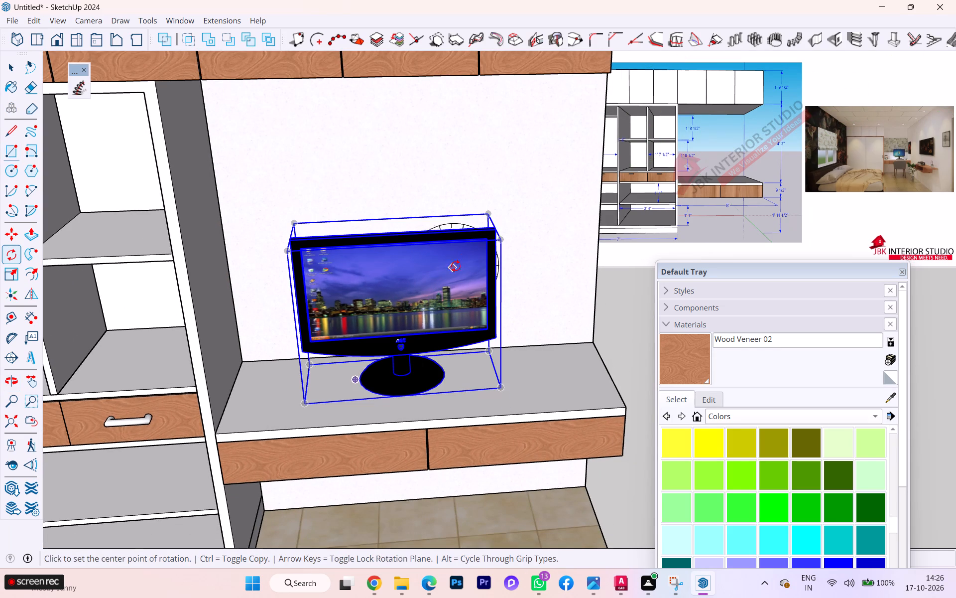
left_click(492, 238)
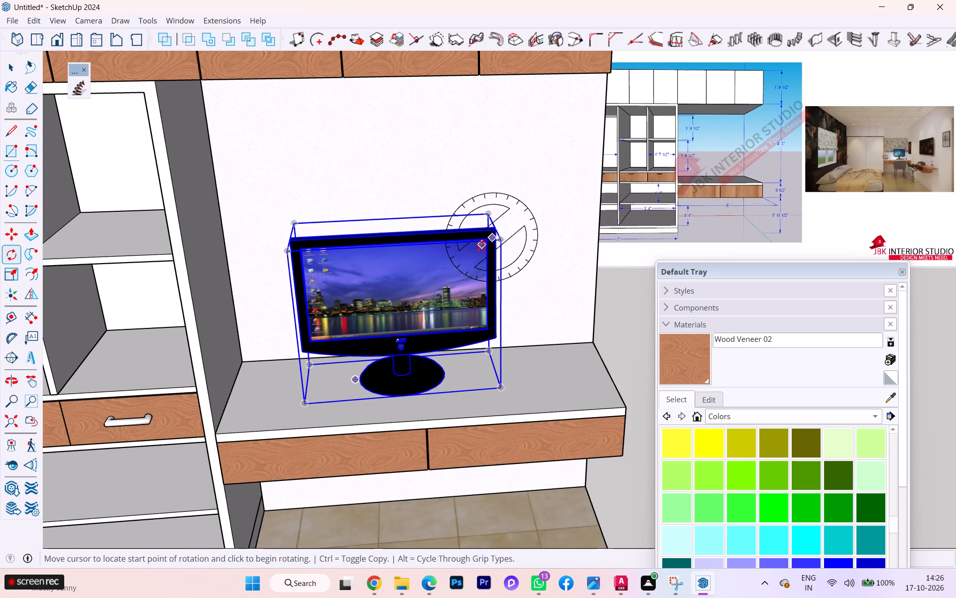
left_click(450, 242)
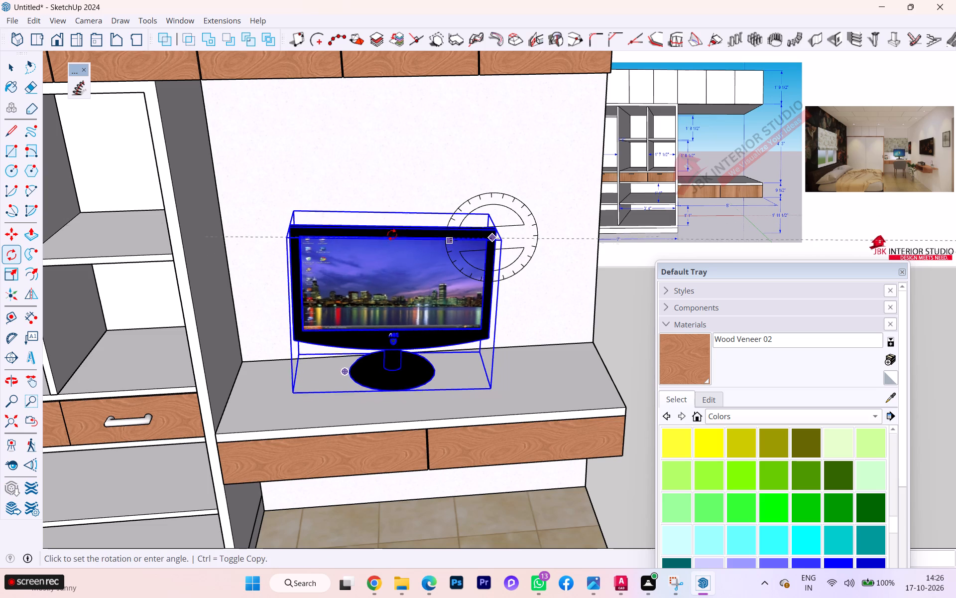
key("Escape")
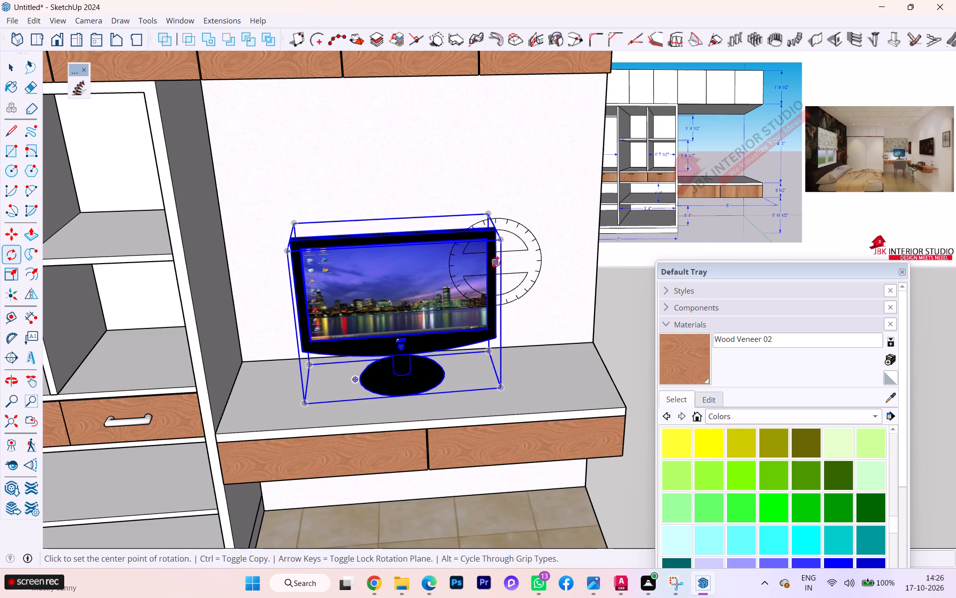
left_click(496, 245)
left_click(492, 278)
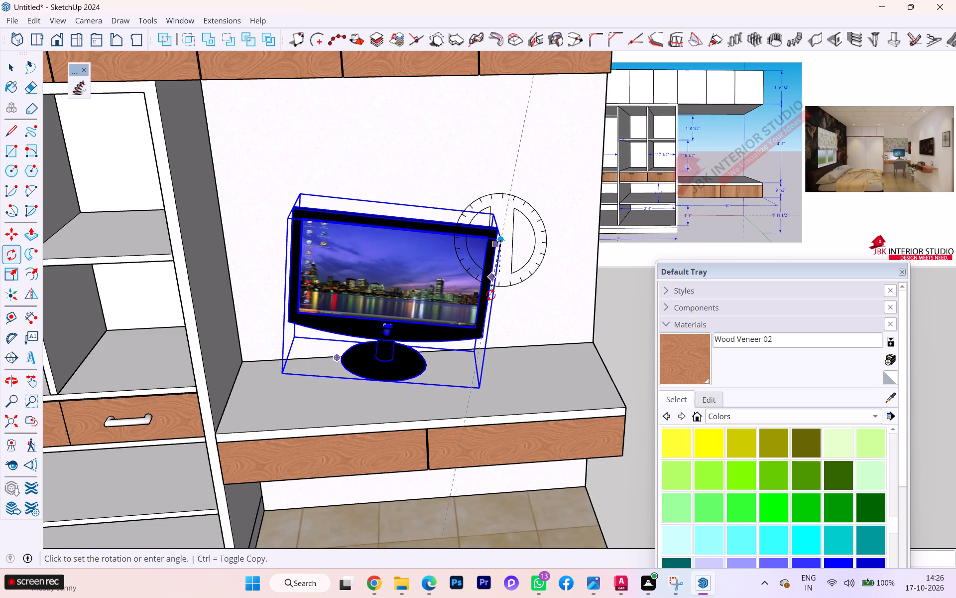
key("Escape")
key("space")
Add a new tag to the model and name it assets.
scroll(339, 326, "down", 1)
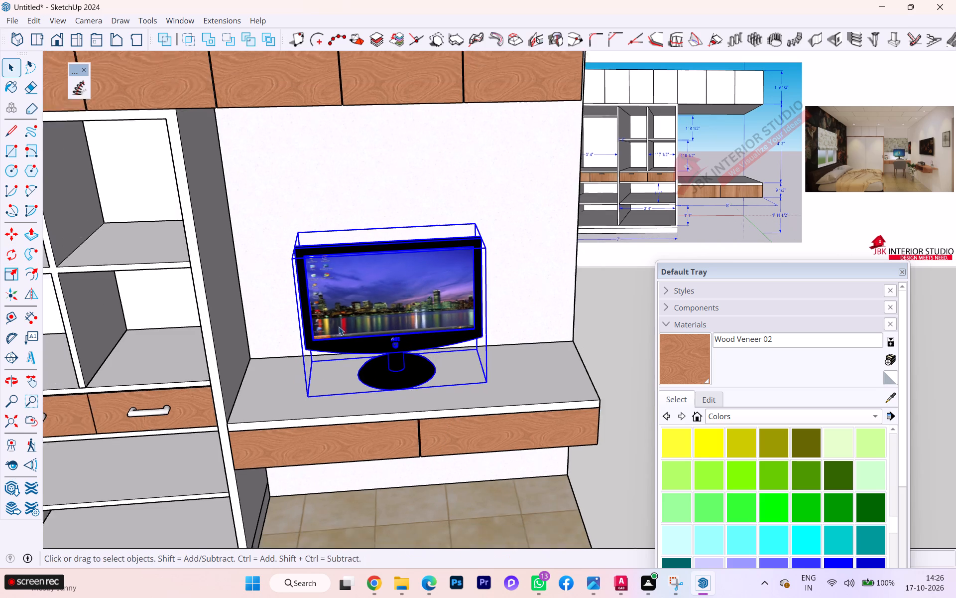
scroll(339, 326, "down", 2)
scroll(696, 365, "down", 2)
scroll(696, 366, "up", 2)
scroll(696, 367, "down", 3)
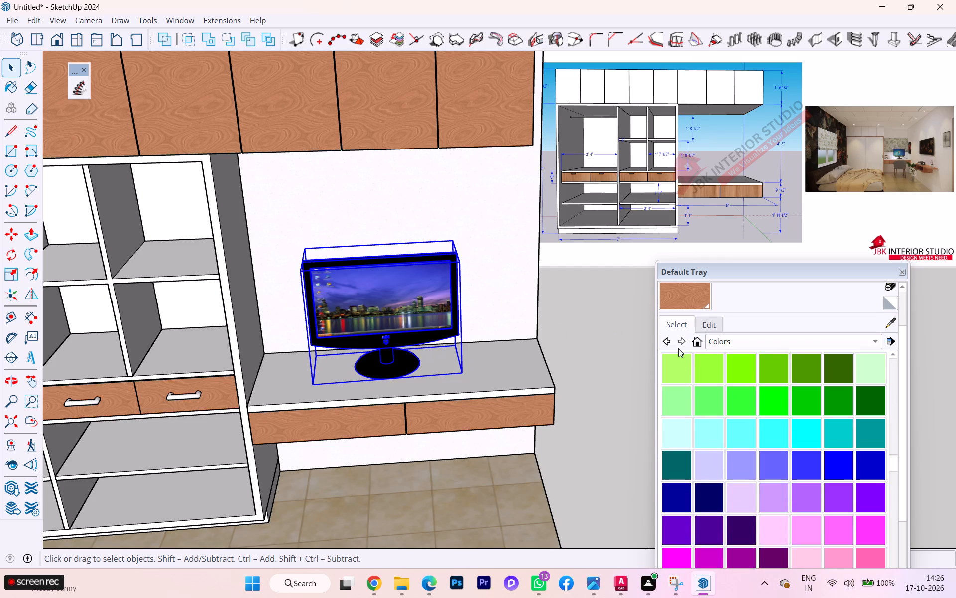
scroll(690, 339, "up", 1)
scroll(690, 339, "down", 1)
scroll(690, 339, "up", 2)
scroll(690, 339, "down", 1)
scroll(690, 339, "up", 3)
left_click(667, 324)
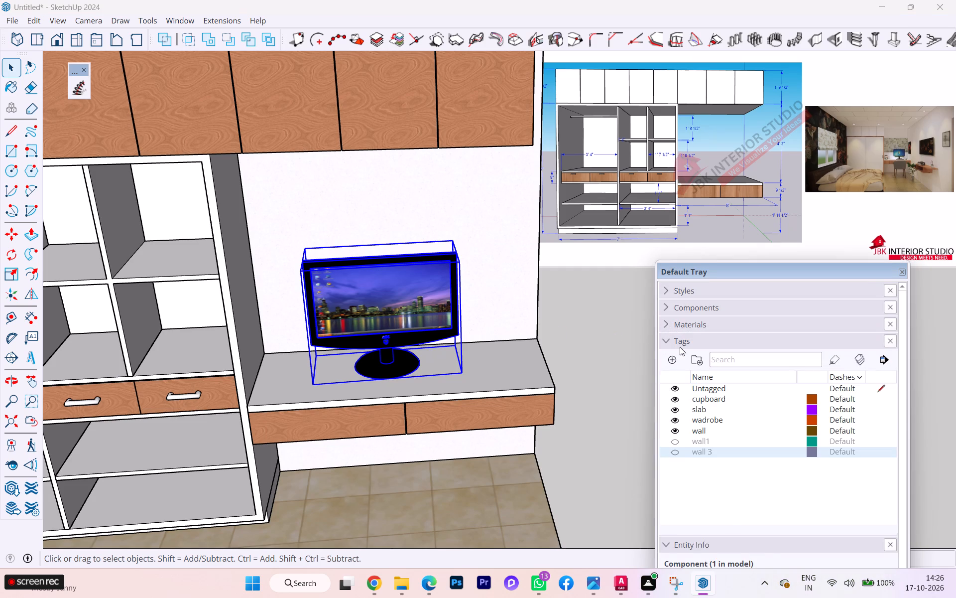
scroll(686, 358, "down", 1)
left_click(672, 323)
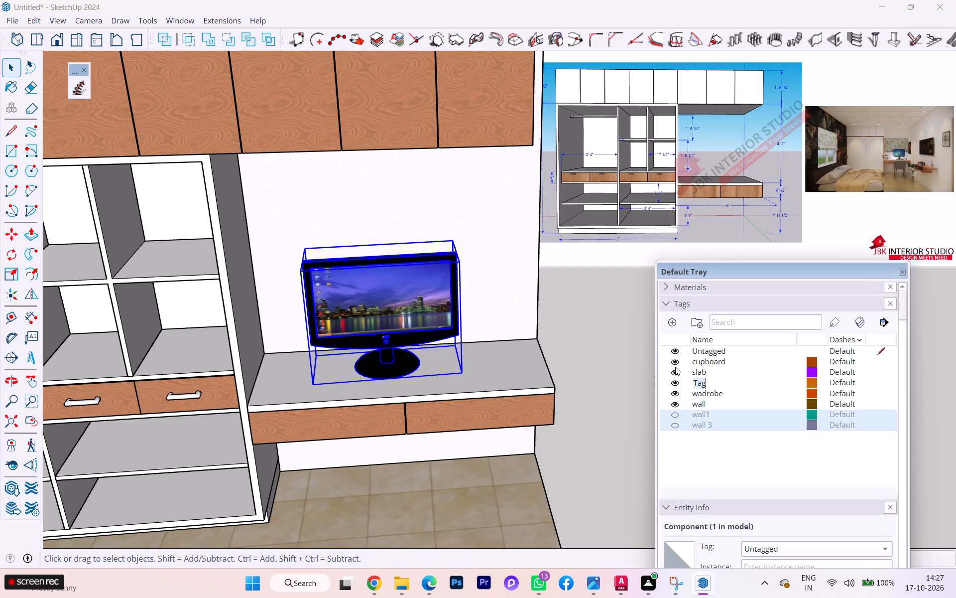
key("BackSpace")
type("assets")
scroll(720, 440, "down", 1)
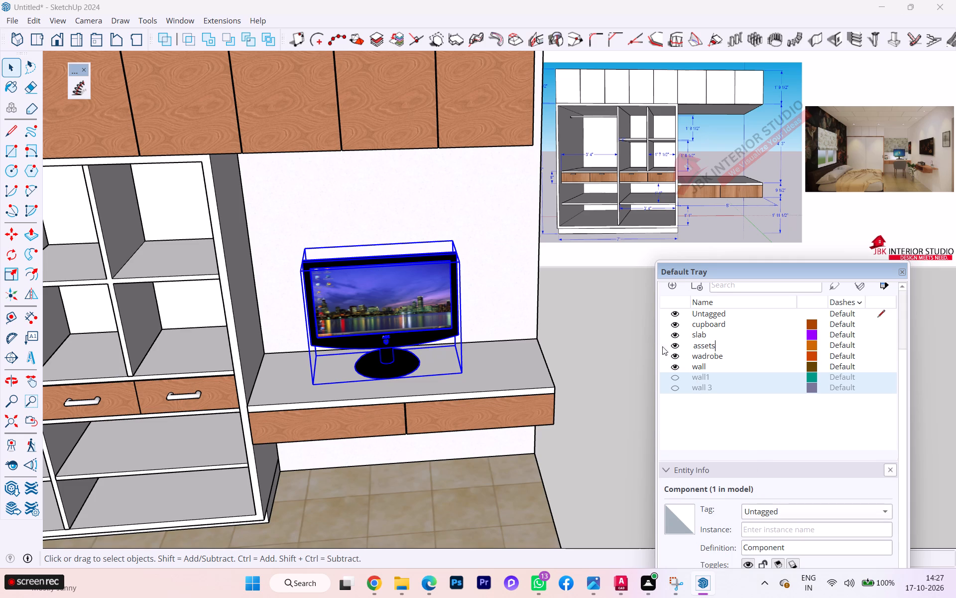
left_click(641, 330)
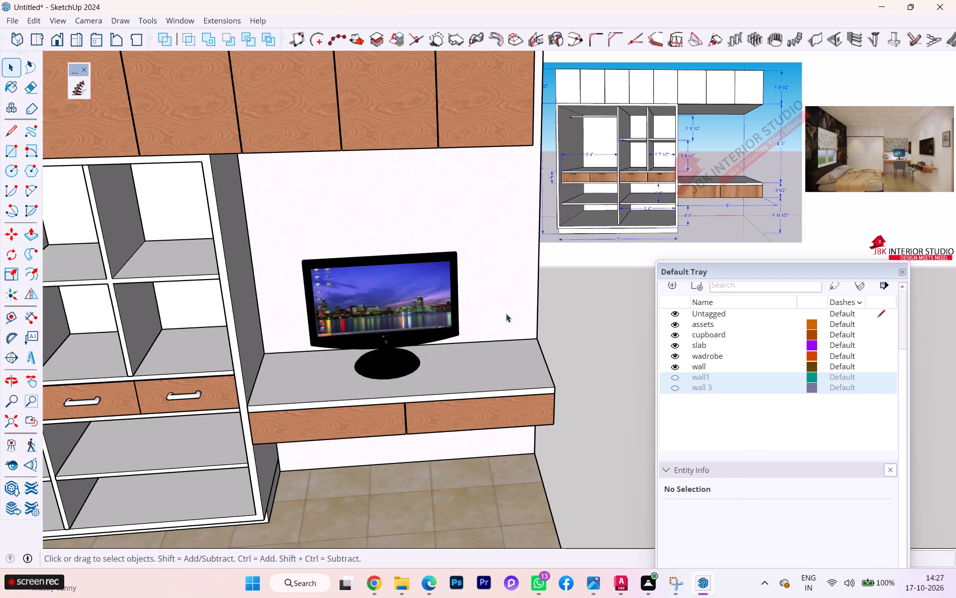
Assign the desk monitor to the assets tag.
left_click(415, 300)
scroll(705, 417, "down", 2)
left_click(767, 487)
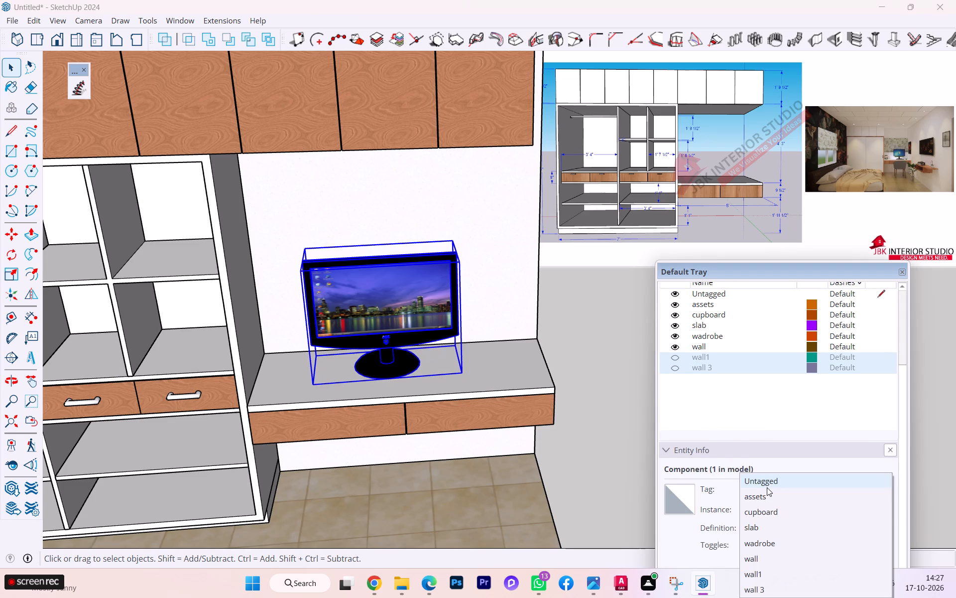
left_click(768, 498)
right_click(708, 301)
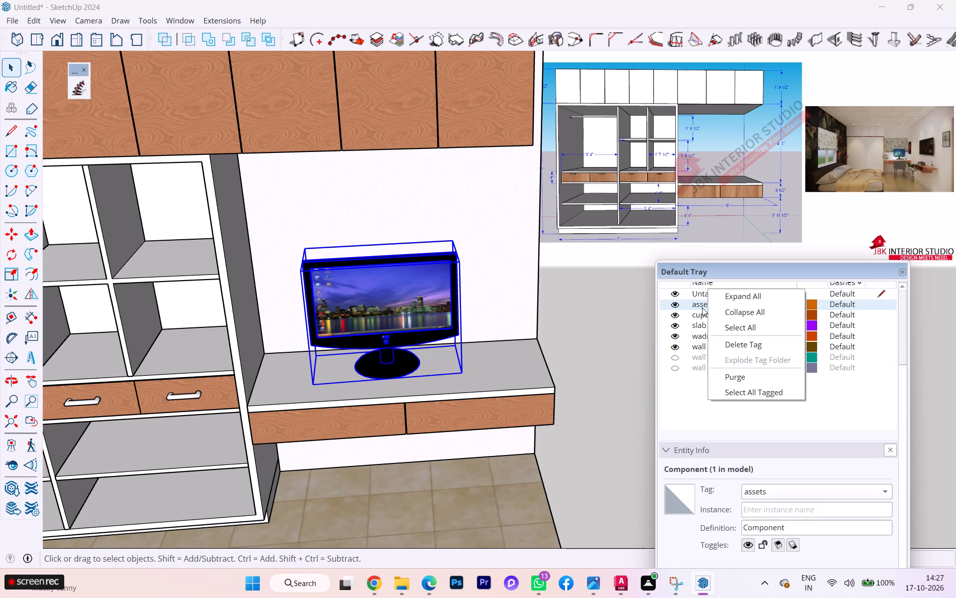
left_click(606, 354)
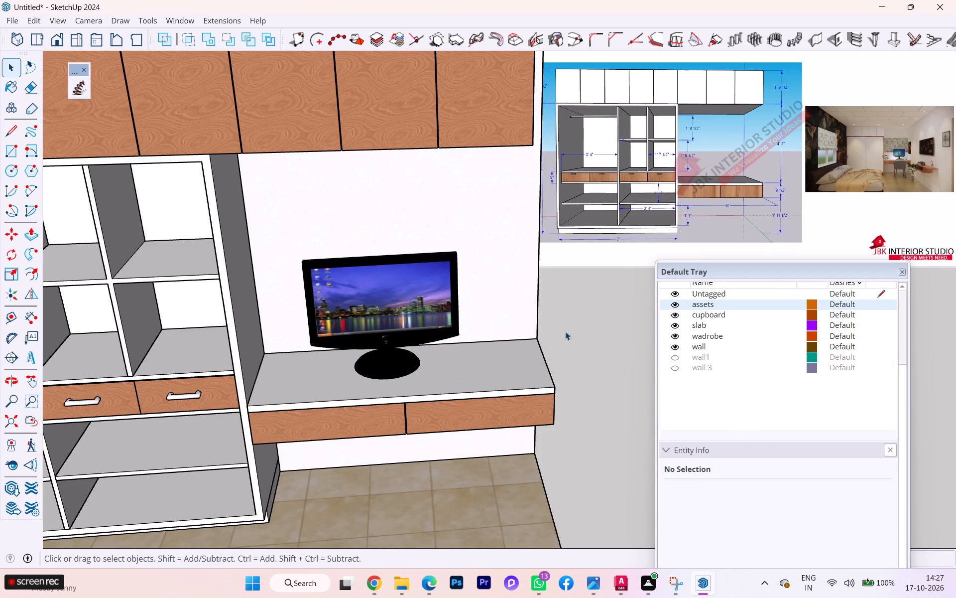
Search the 3D Warehouse models for chair.
scroll(496, 325, "up", 1)
scroll(482, 315, "down", 3)
middle_click_drag(373, 352, 295, 290)
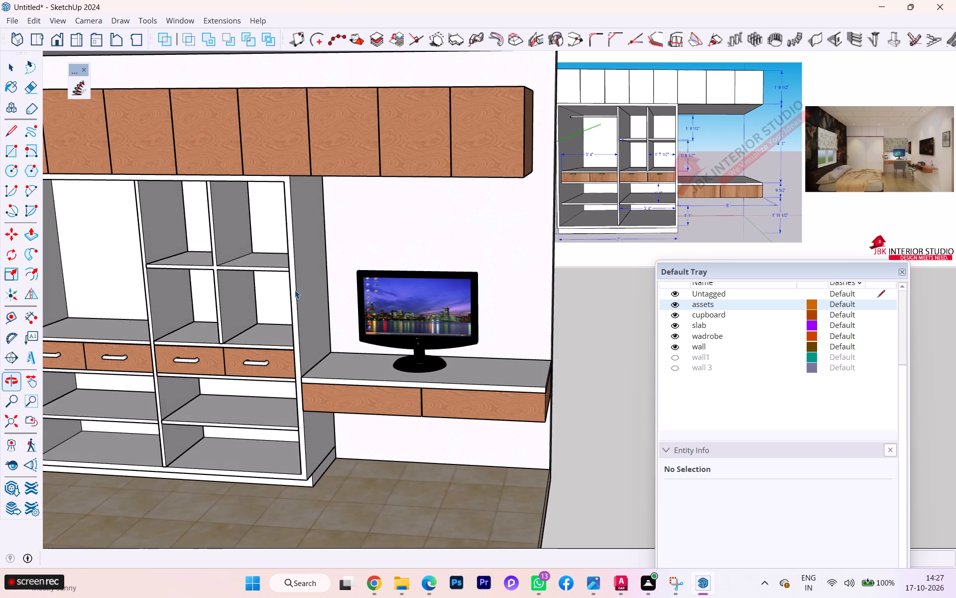
scroll(466, 313, "up", 1)
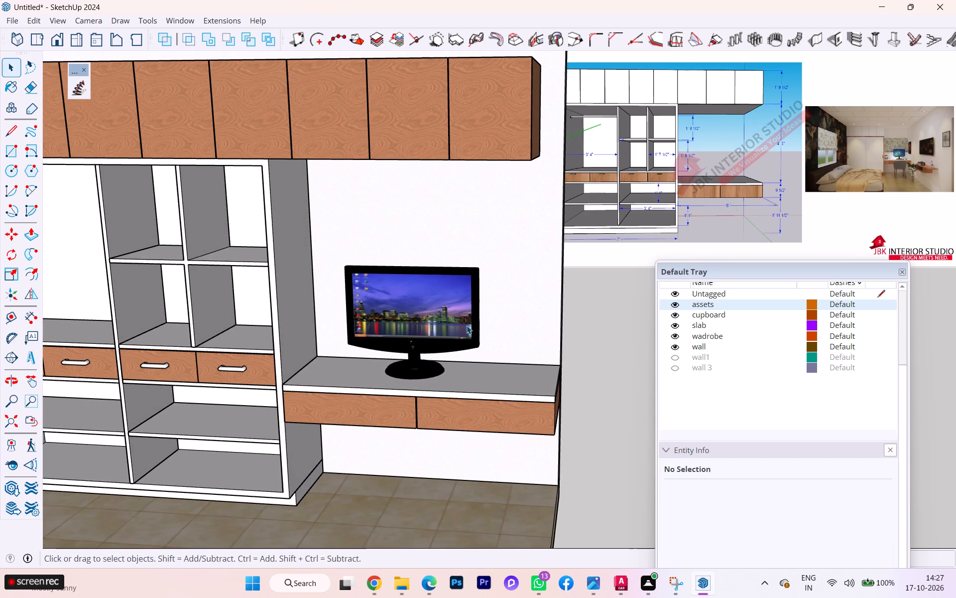
scroll(467, 325, "down", 1)
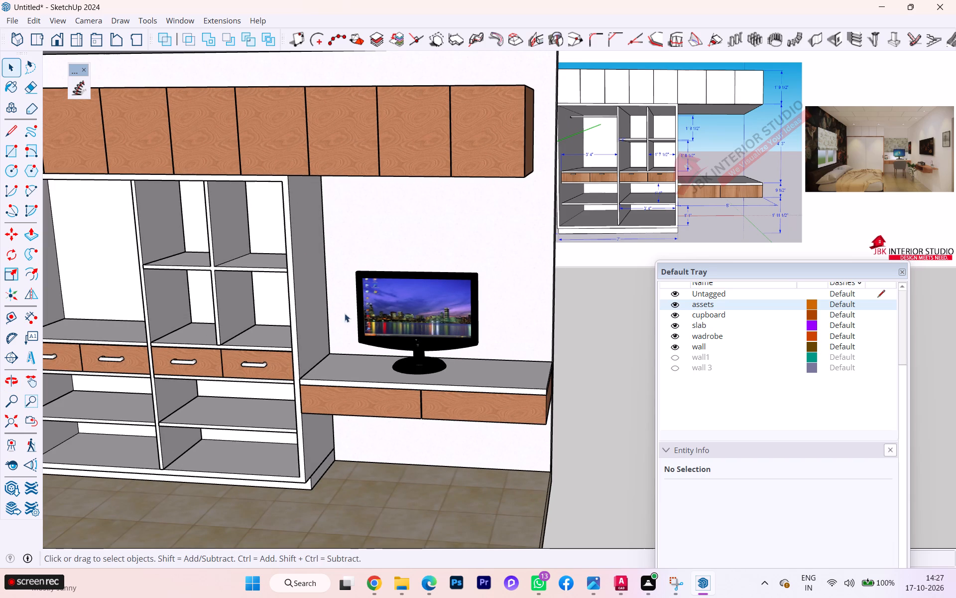
scroll(405, 326, "down", 1)
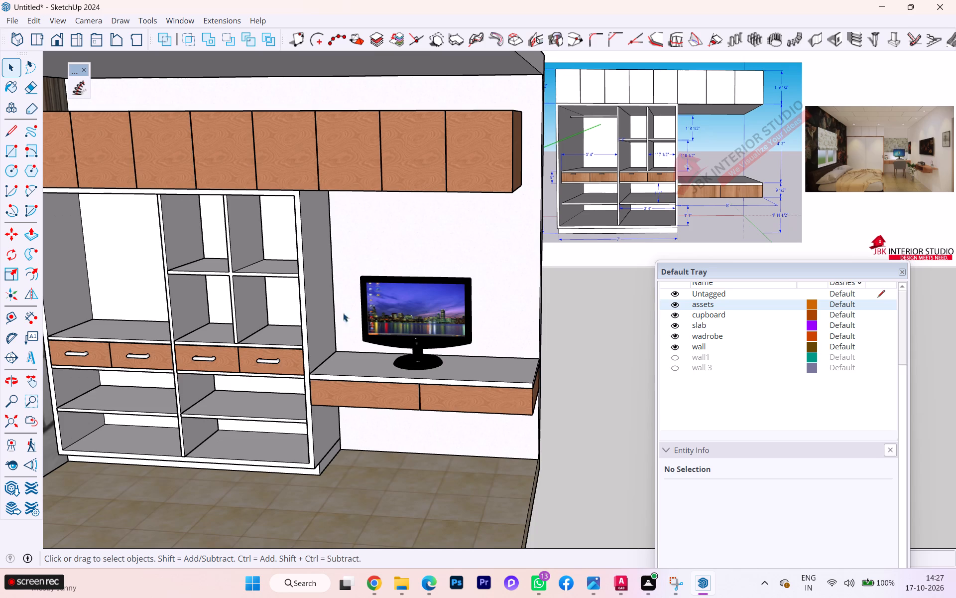
left_click(14, 487)
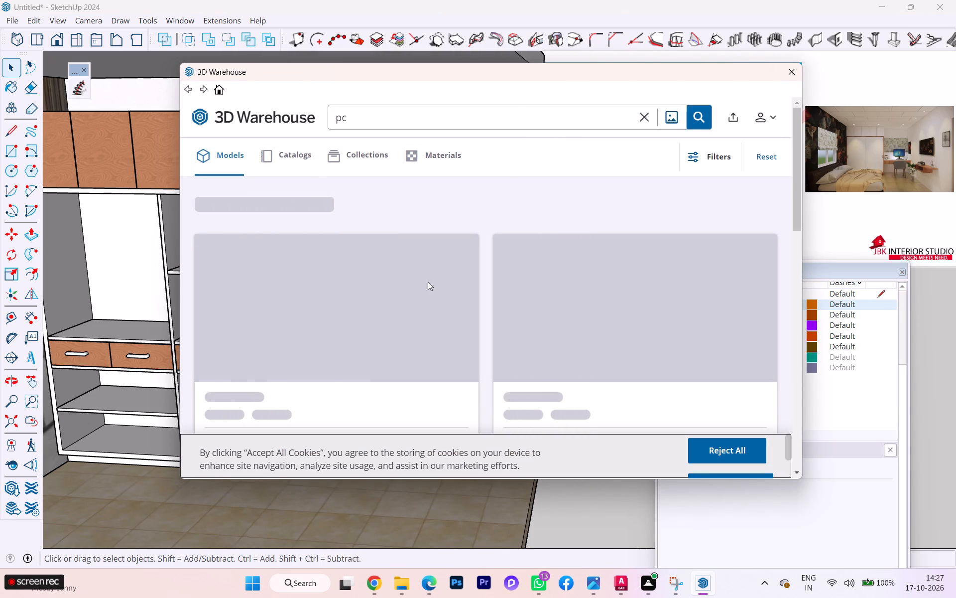
left_click(646, 115)
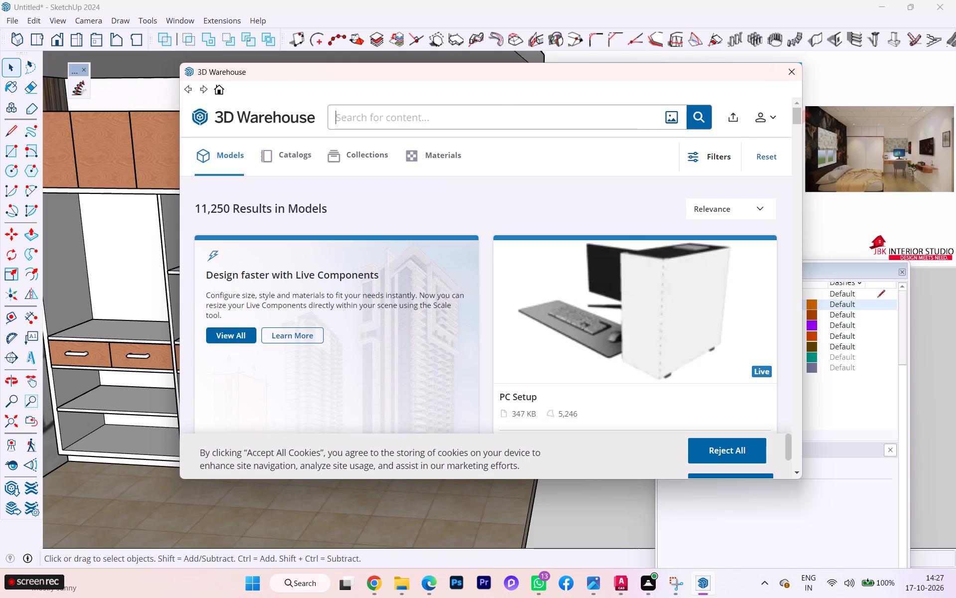
left_click(512, 118)
type("chair")
key("Return")
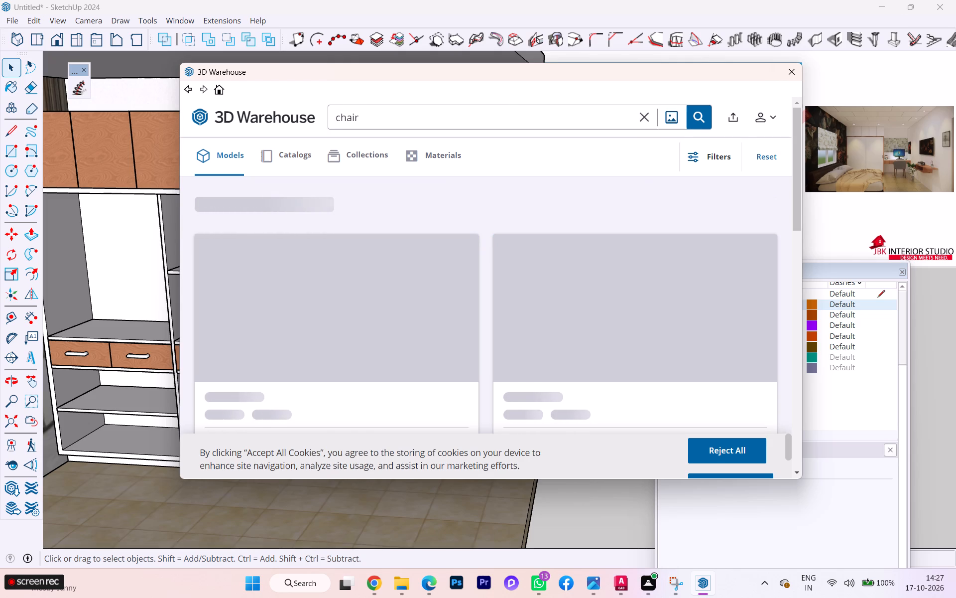
Browse the chair models to find one that suits the wall-mounted desk.
scroll(592, 246, "down", 1)
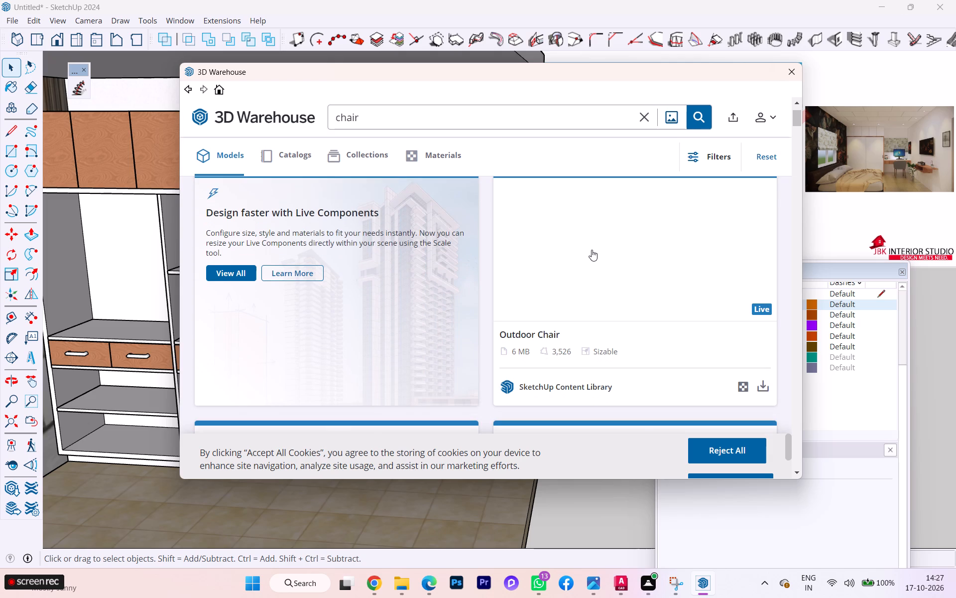
scroll(591, 250, "down", 7)
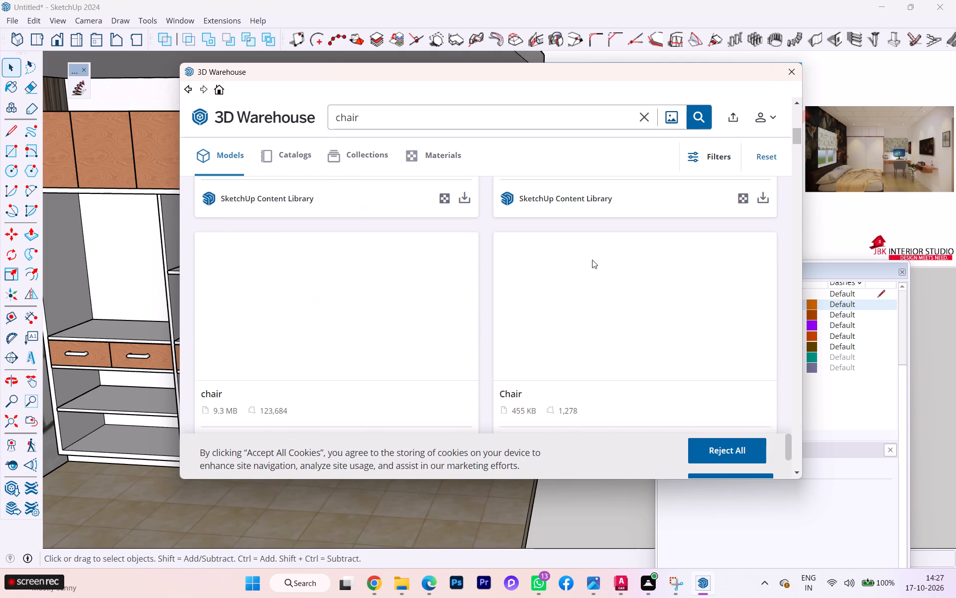
scroll(592, 260, "up", 2)
scroll(592, 260, "down", 2)
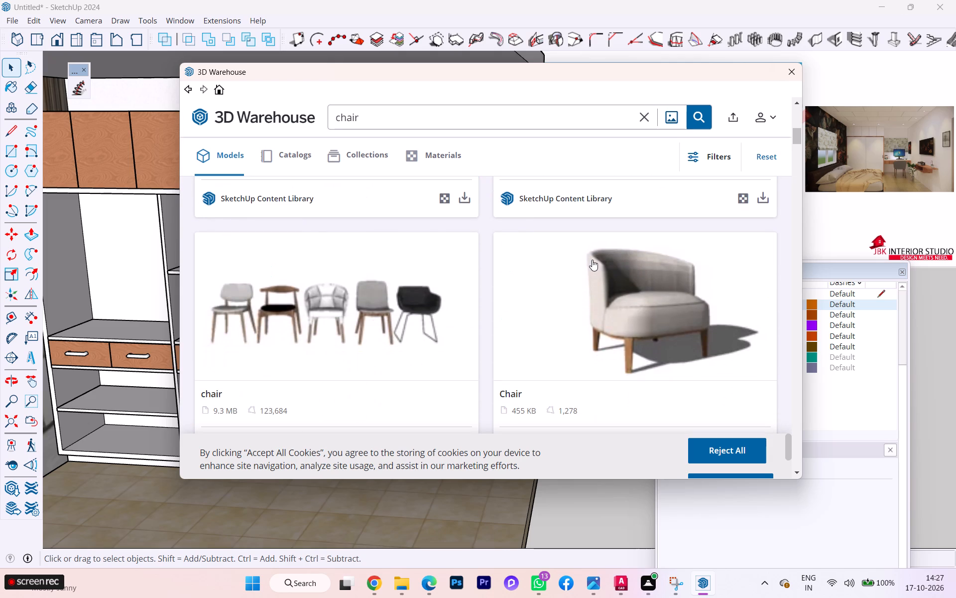
scroll(575, 271, "up", 3)
scroll(575, 271, "down", 1)
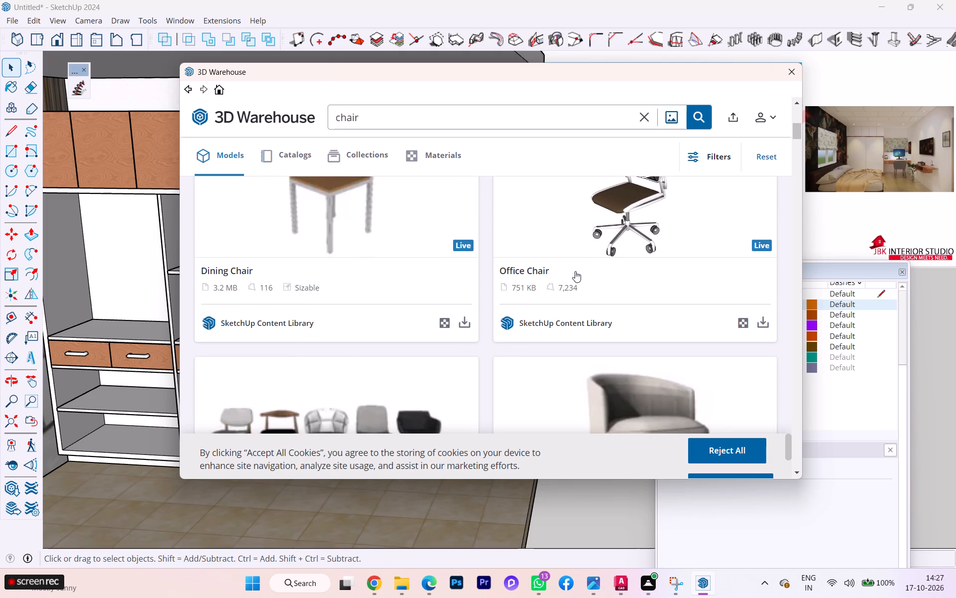
scroll(575, 271, "up", 1)
scroll(575, 271, "down", 2)
scroll(575, 271, "up", 1)
scroll(575, 271, "down", 2)
scroll(575, 271, "up", 1)
scroll(575, 271, "down", 3)
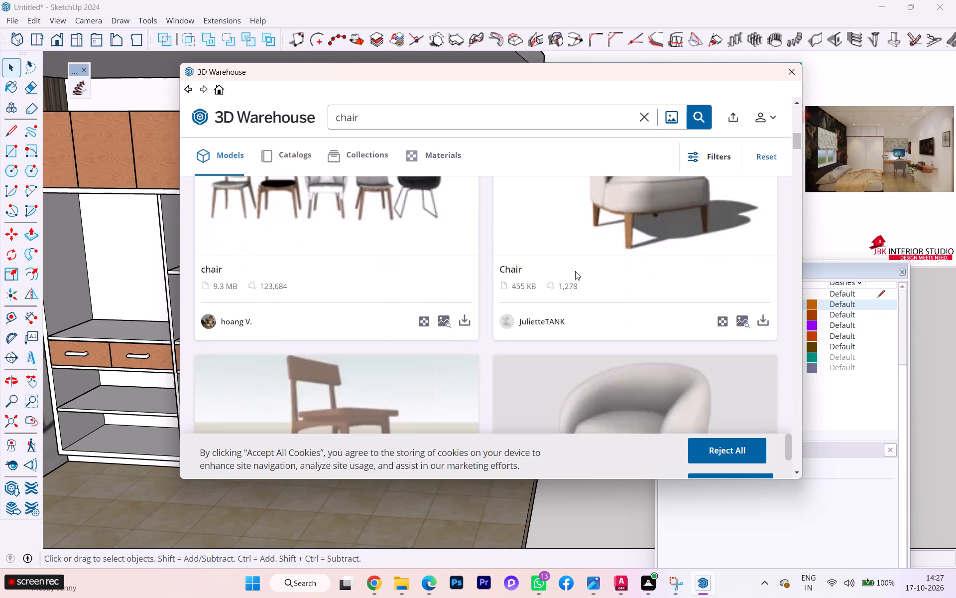
scroll(575, 271, "down", 6)
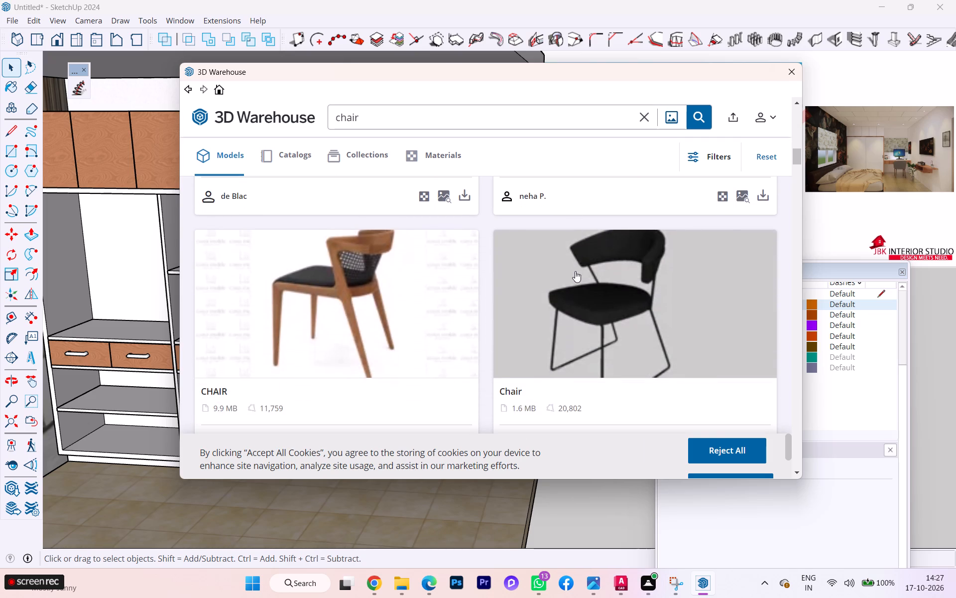
scroll(575, 271, "down", 3)
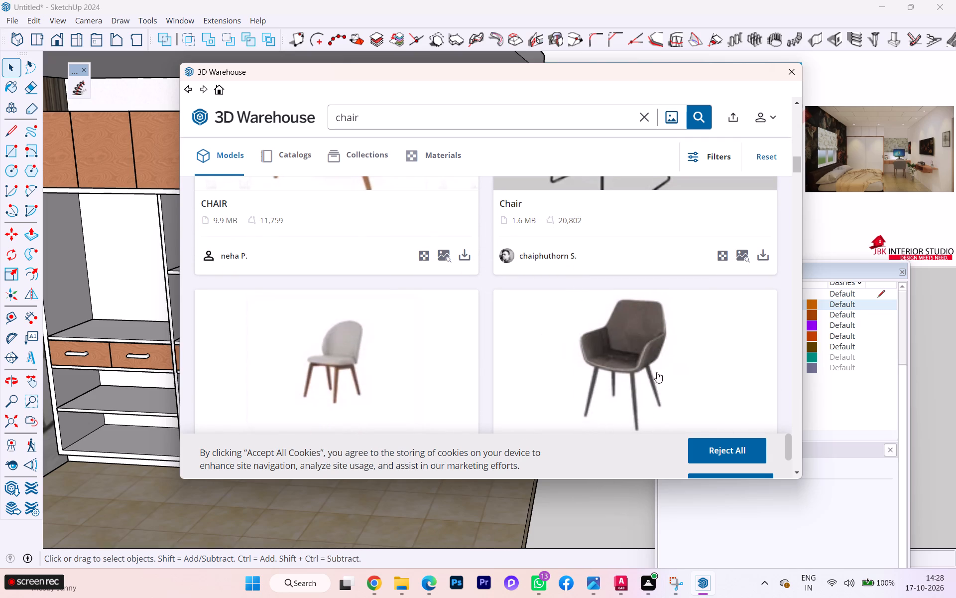
Download the dark upholstered armchair with slim metal legs into the model and place it on the floor in front of the desk.
scroll(678, 388, "down", 1)
scroll(729, 388, "down", 1)
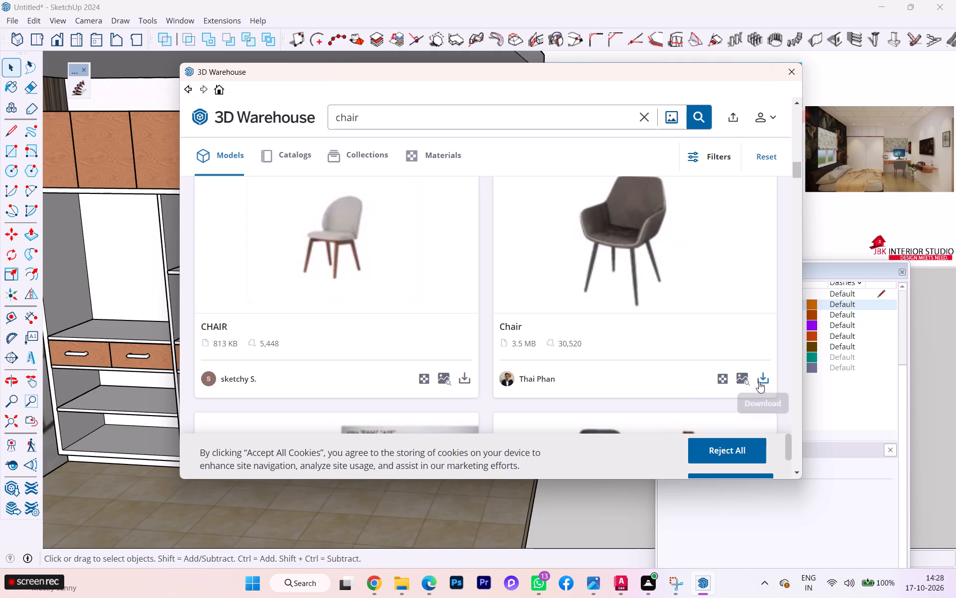
left_click(769, 375)
left_click(446, 281)
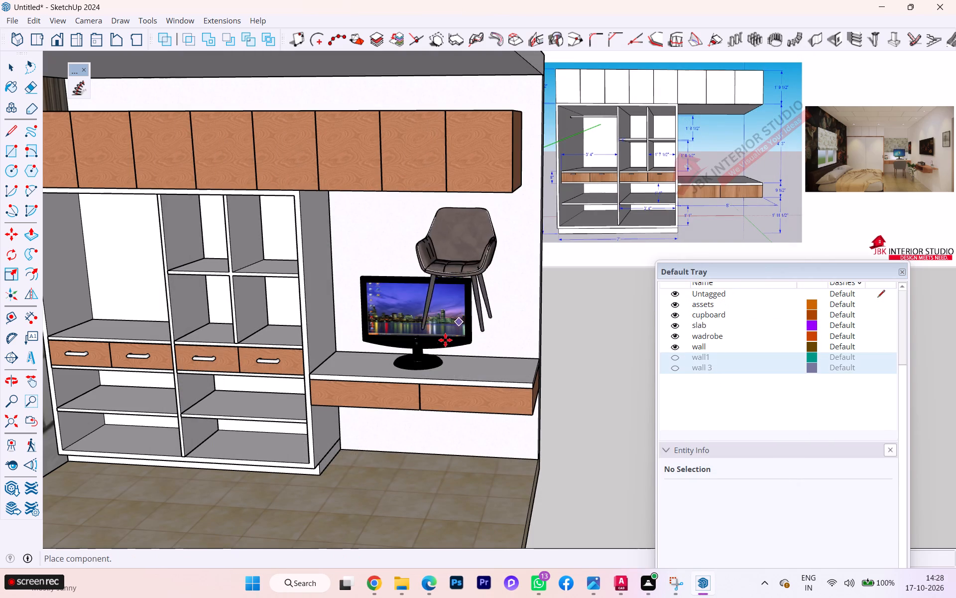
left_click(392, 510)
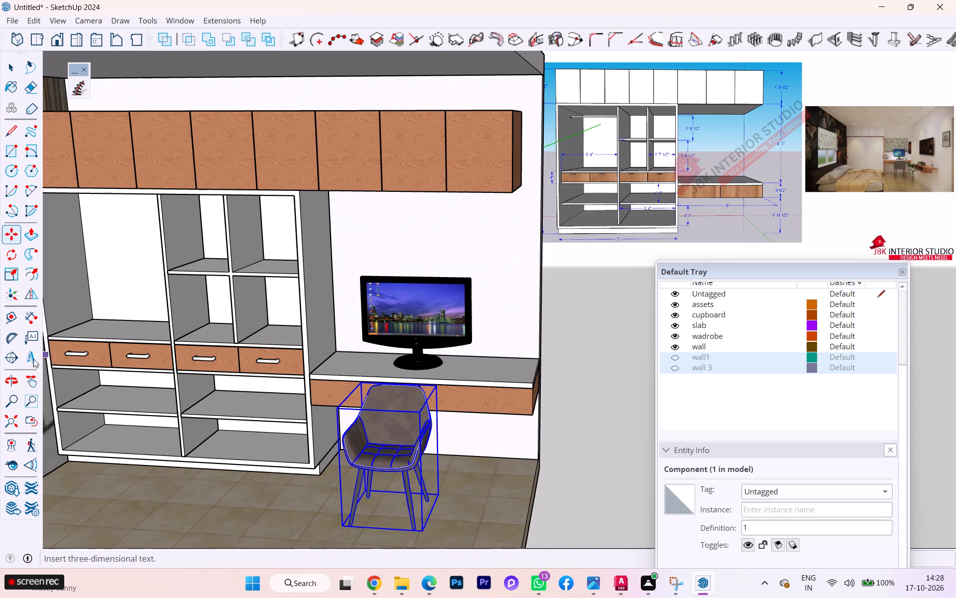
Flip the chair front to back about its green-axis plane so that it faces the desk.
left_click(31, 298)
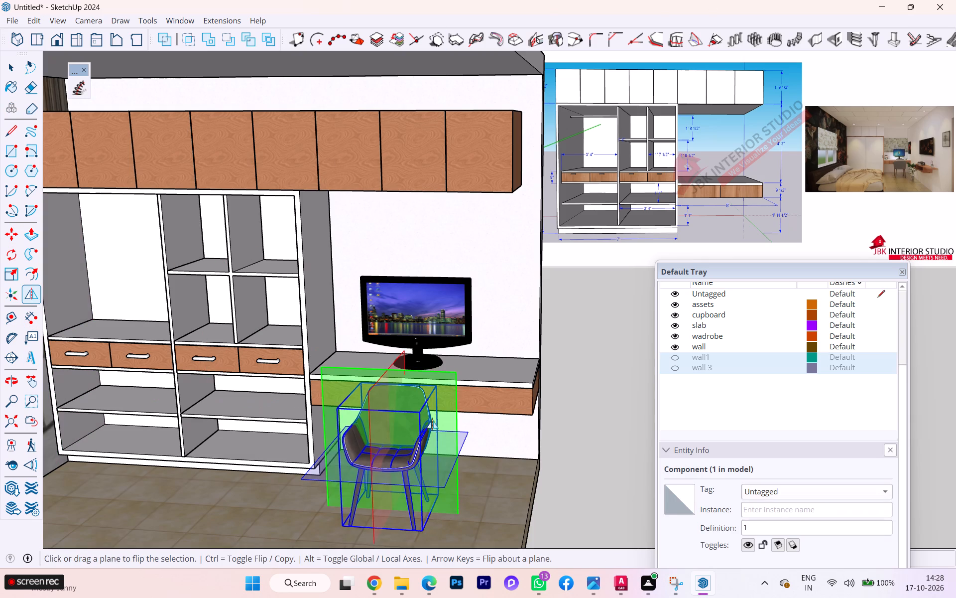
left_click(446, 408)
left_click(570, 458)
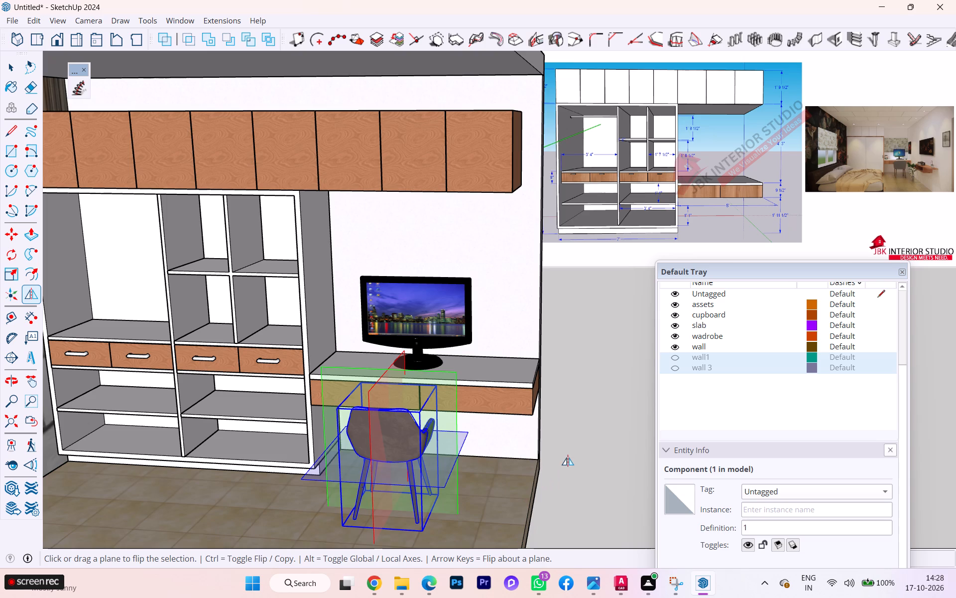
key("space")
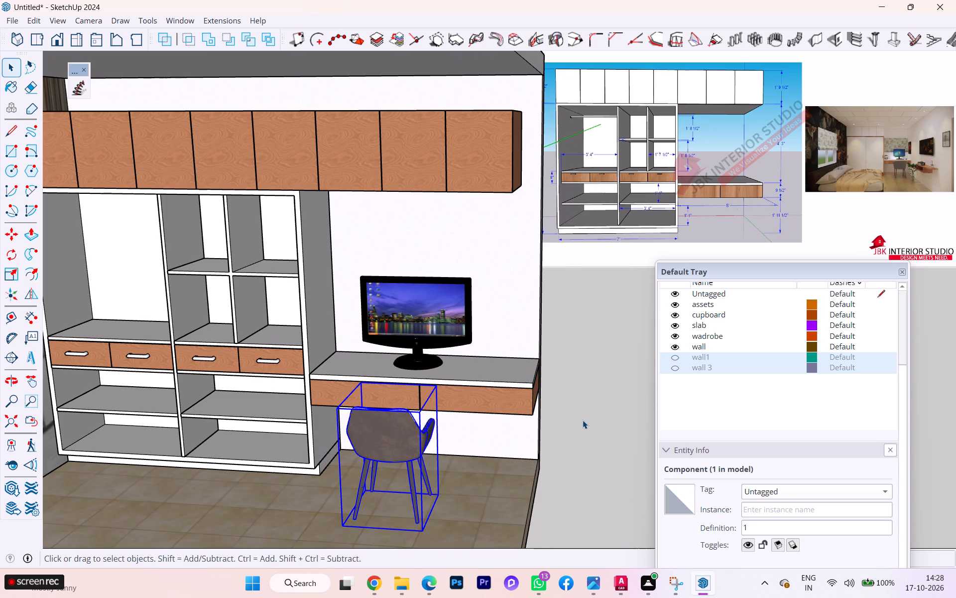
left_click(583, 420)
Examine the chair's orientation and size relative to the desk and wardrobe from several angles.
middle_click_drag(453, 420, 686, 438)
scroll(473, 485, "up", 3)
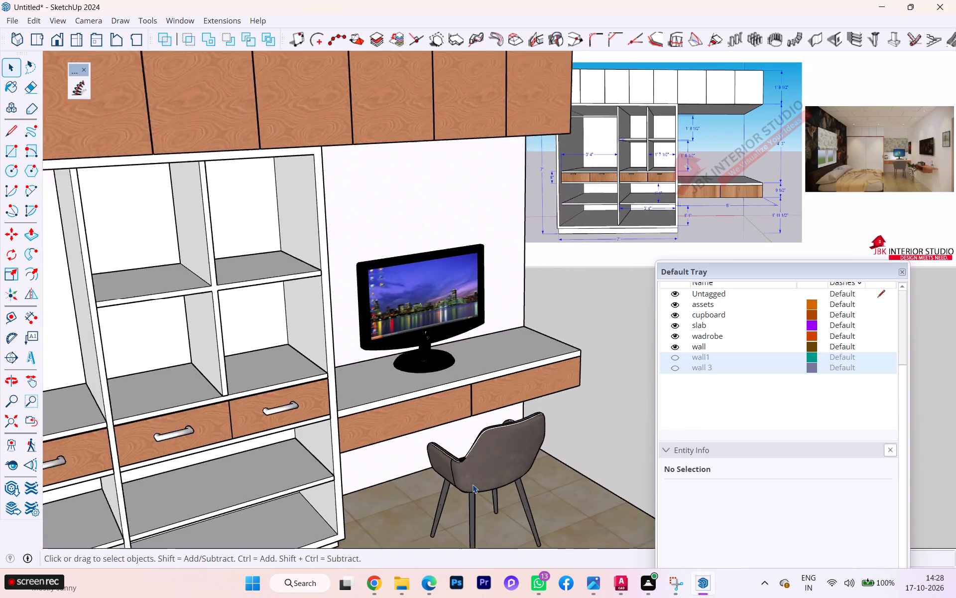
scroll(473, 483, "down", 3)
scroll(490, 478, "up", 1)
scroll(490, 478, "down", 1)
middle_click_drag(479, 477, 307, 452)
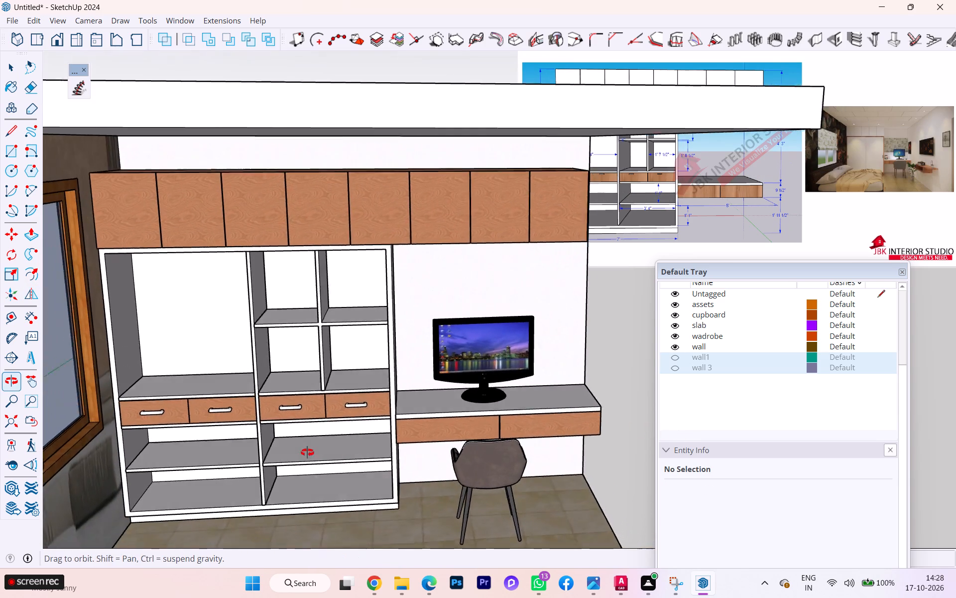
middle_click_drag(307, 452, 249, 432)
scroll(277, 426, "down", 3)
Scale the desk chair slightly taller from its top so the backrest rises to about the level of the desktop.
left_click(434, 453)
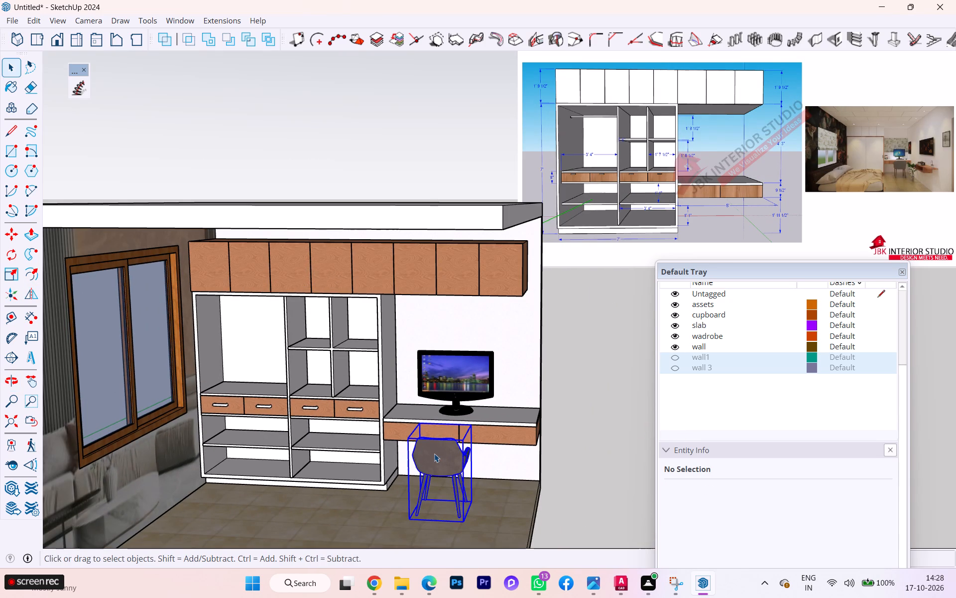
key("s")
scroll(438, 449, "up", 4)
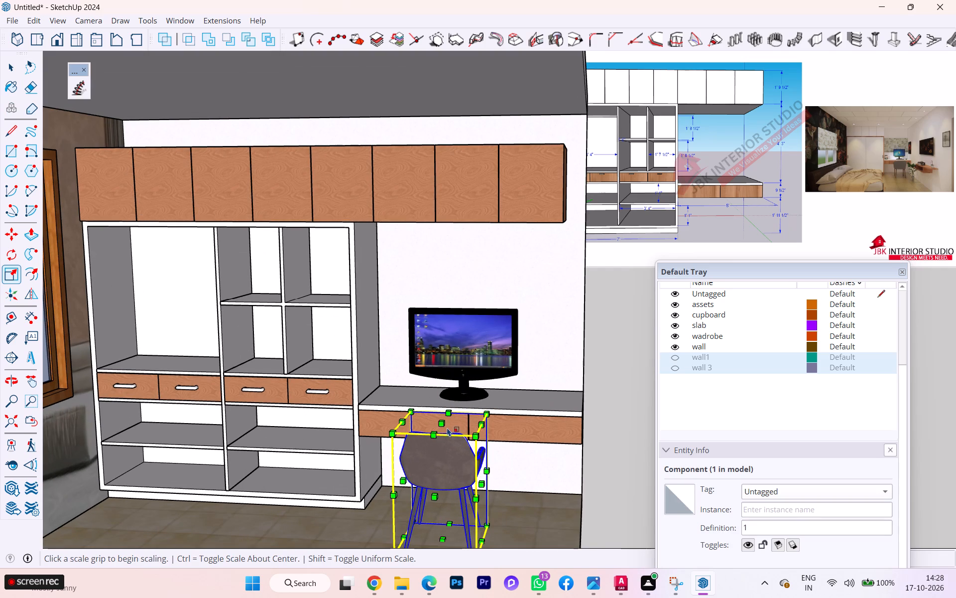
left_click(440, 420)
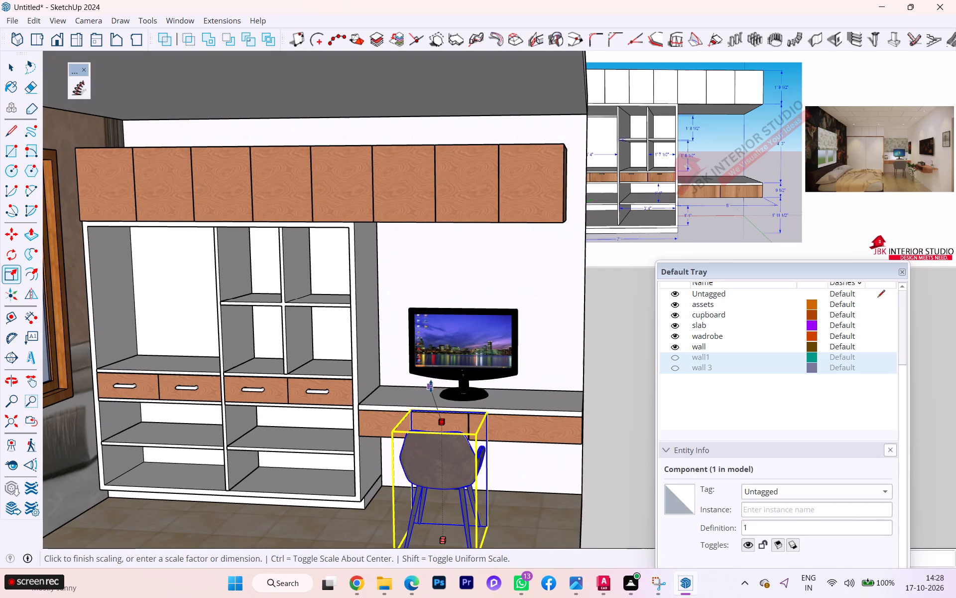
left_click(434, 383)
key("space")
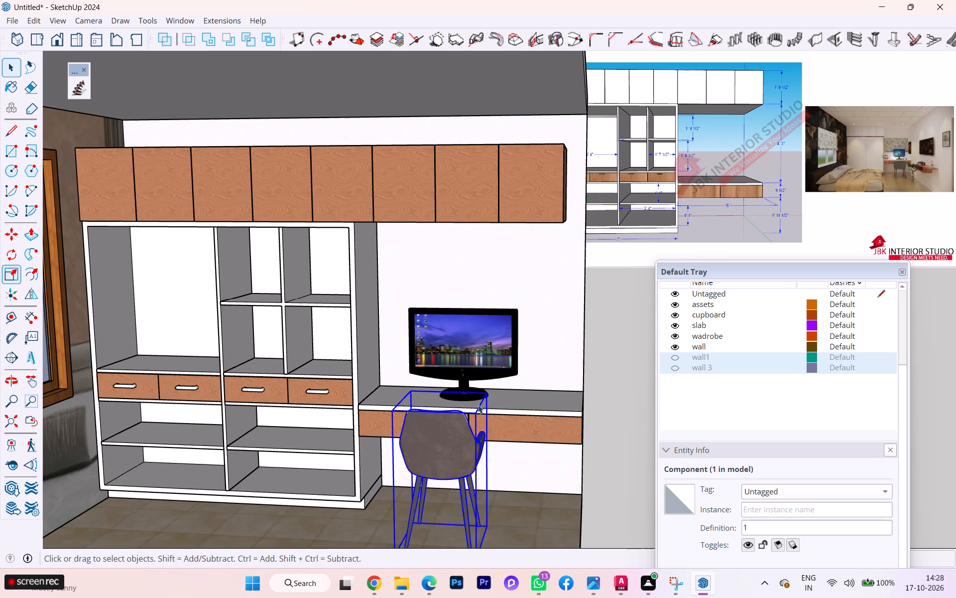
left_click(599, 390)
Examine the resized chair and the furnished room from the side, the front and farther away.
middle_click_drag(540, 405, 193, 429)
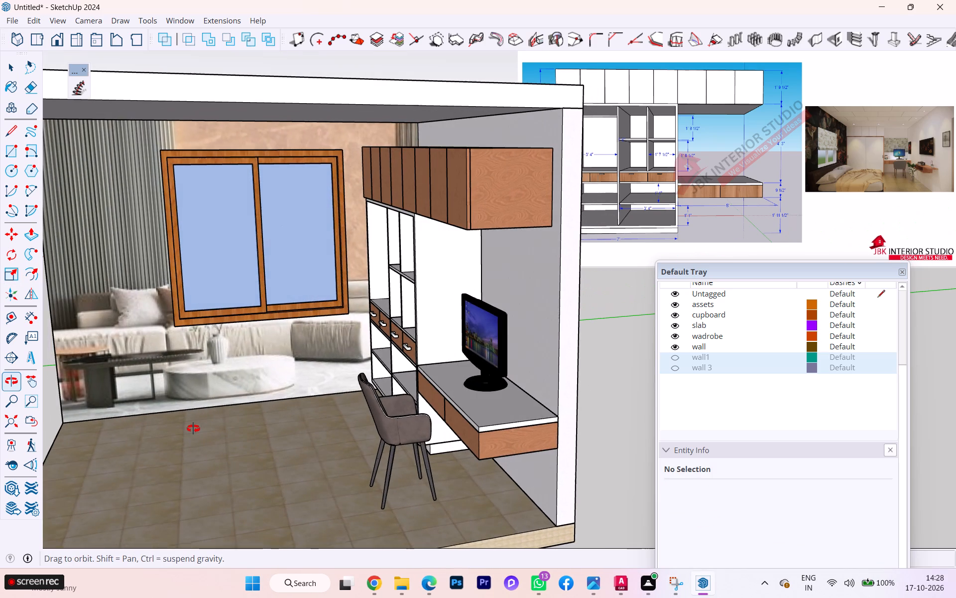
middle_click_drag(193, 429, 471, 430)
scroll(448, 411, "down", 2)
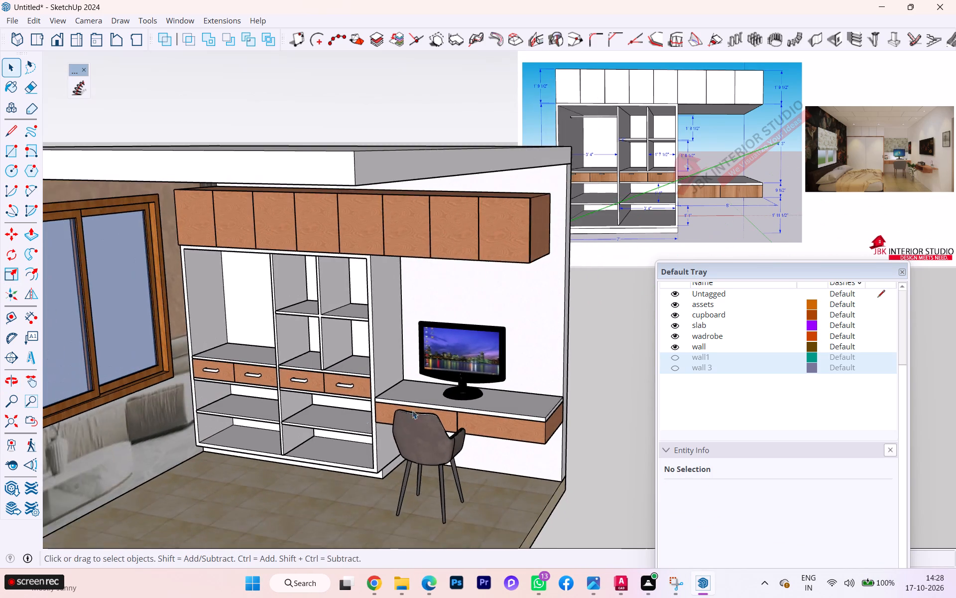
scroll(321, 419, "down", 4)
middle_click_drag(298, 435, 371, 383)
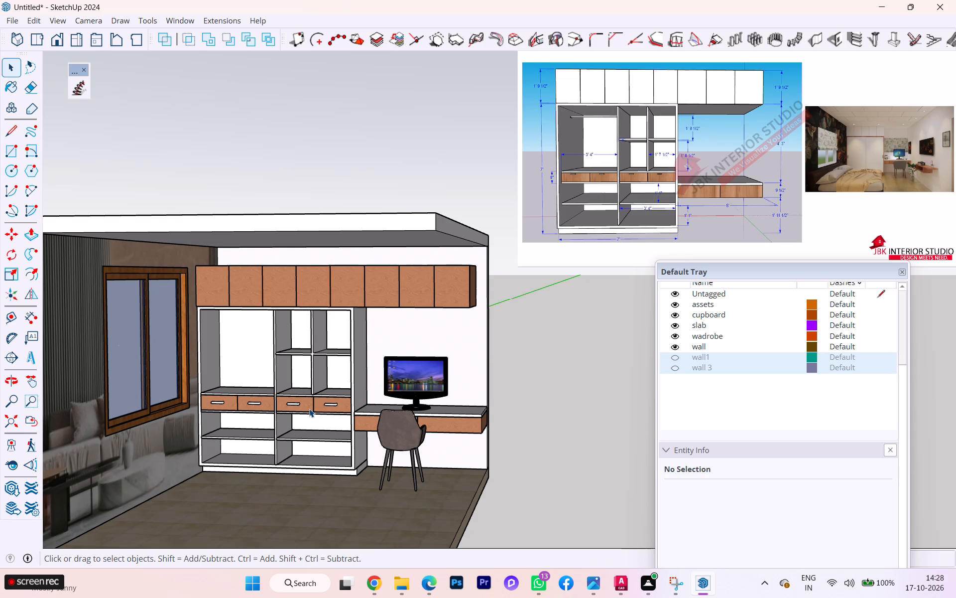
scroll(297, 406, "down", 5)
middle_click_drag(280, 414, 158, 404)
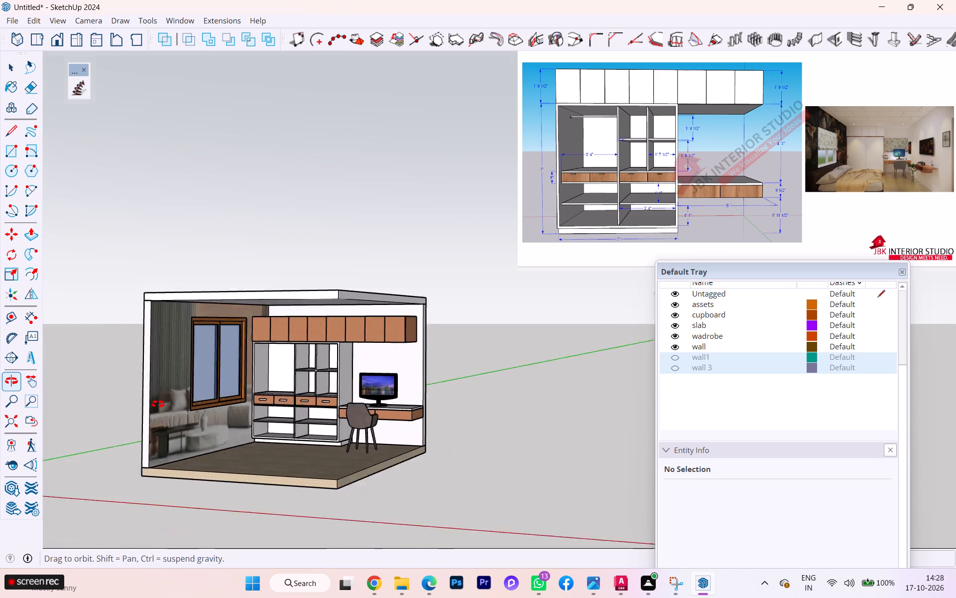
middle_click_drag(158, 404, 116, 447)
scroll(117, 447, "down", 1)
scroll(274, 386, "up", 6)
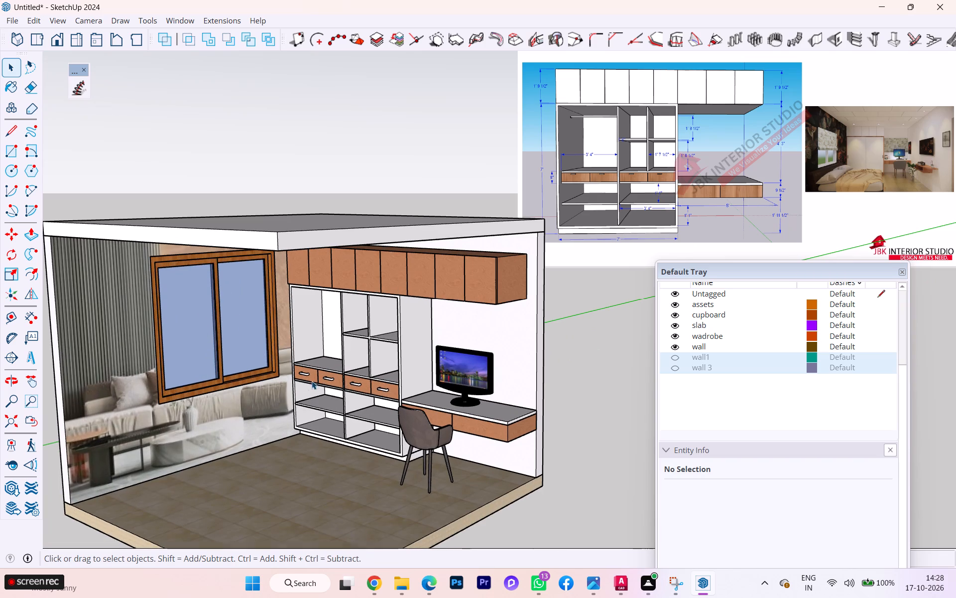
scroll(307, 392, "up", 2)
scroll(311, 400, "down", 3)
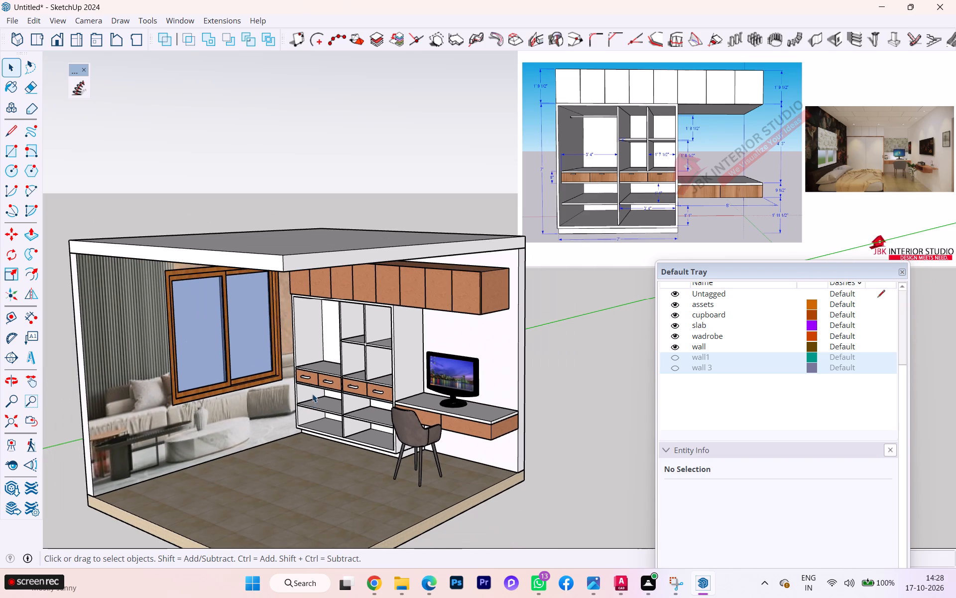
middle_click_drag(331, 386, 409, 380)
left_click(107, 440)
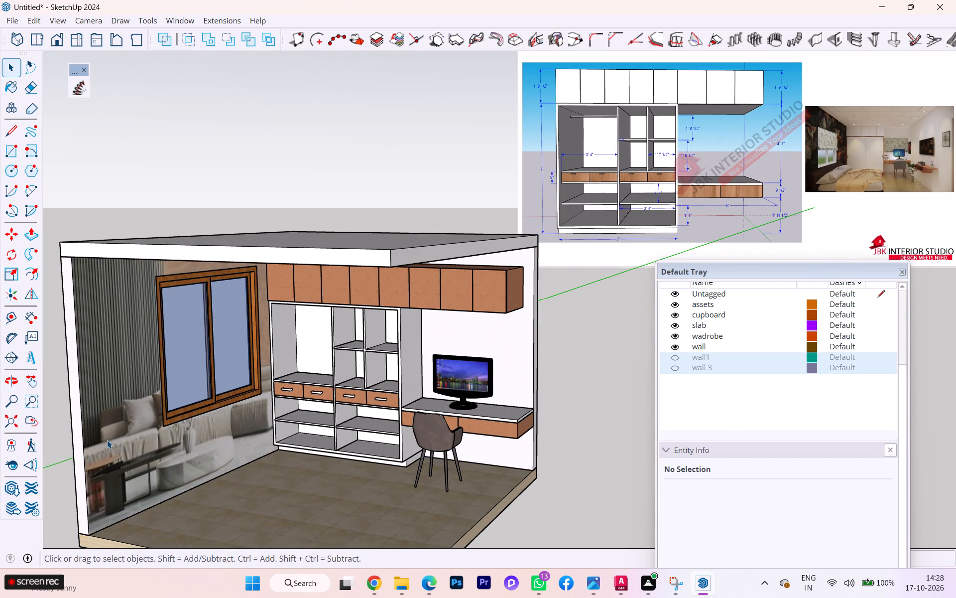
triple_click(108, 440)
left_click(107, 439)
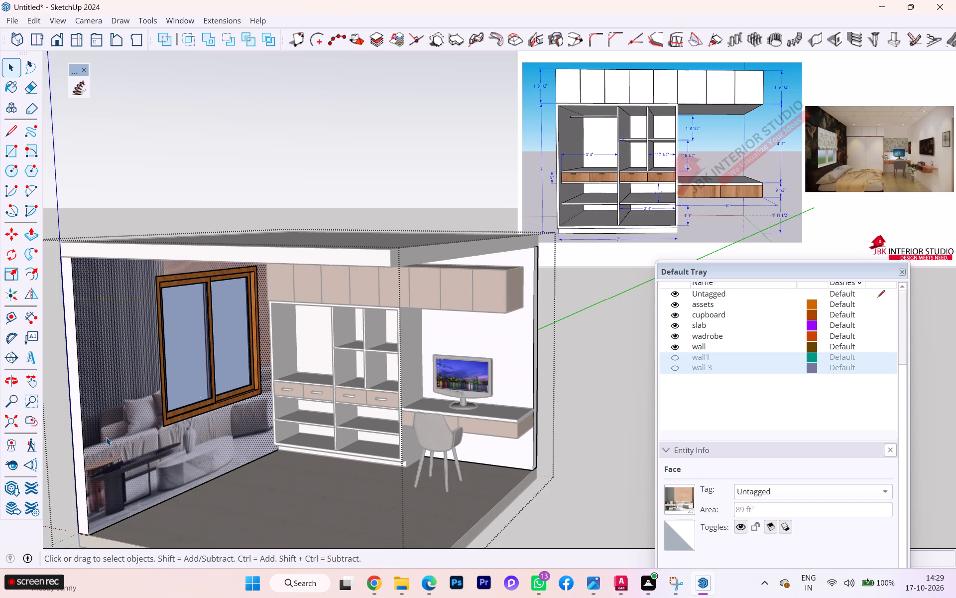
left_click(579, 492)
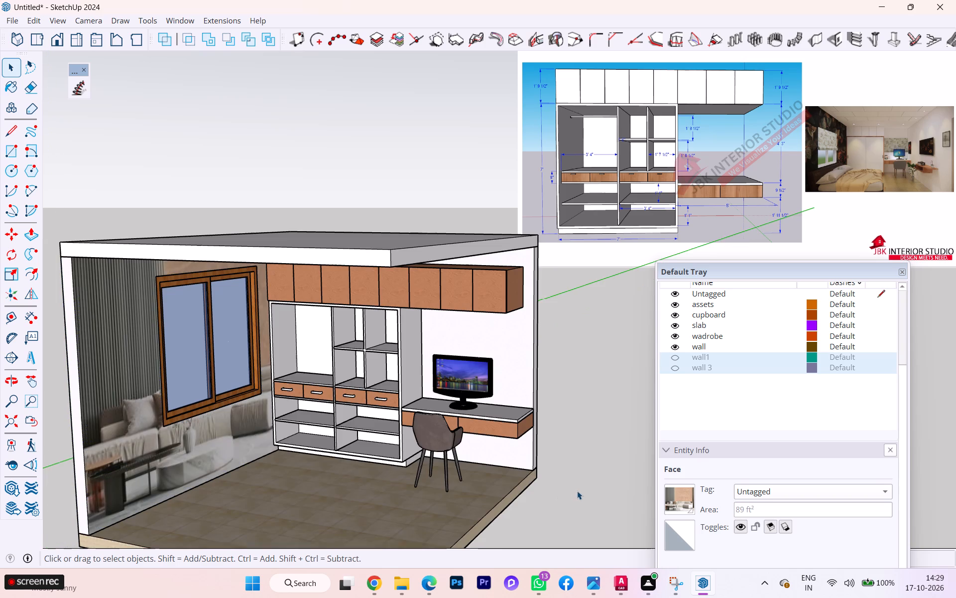
Shorten the wall-mounted desk along its length with the Scale tool, pulling in its free end opposite the wardrobe.
scroll(514, 451, "down", 1)
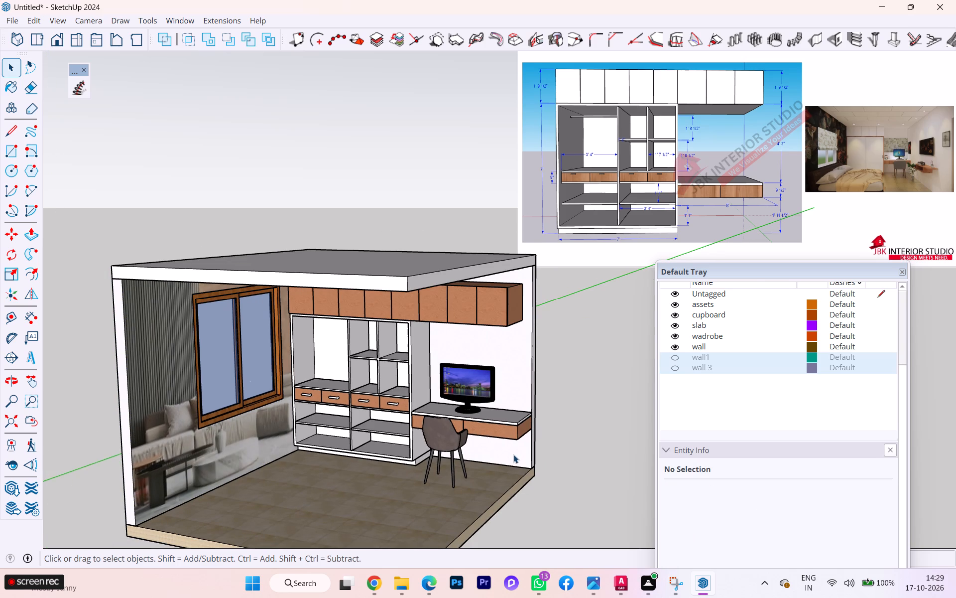
scroll(517, 447, "up", 1)
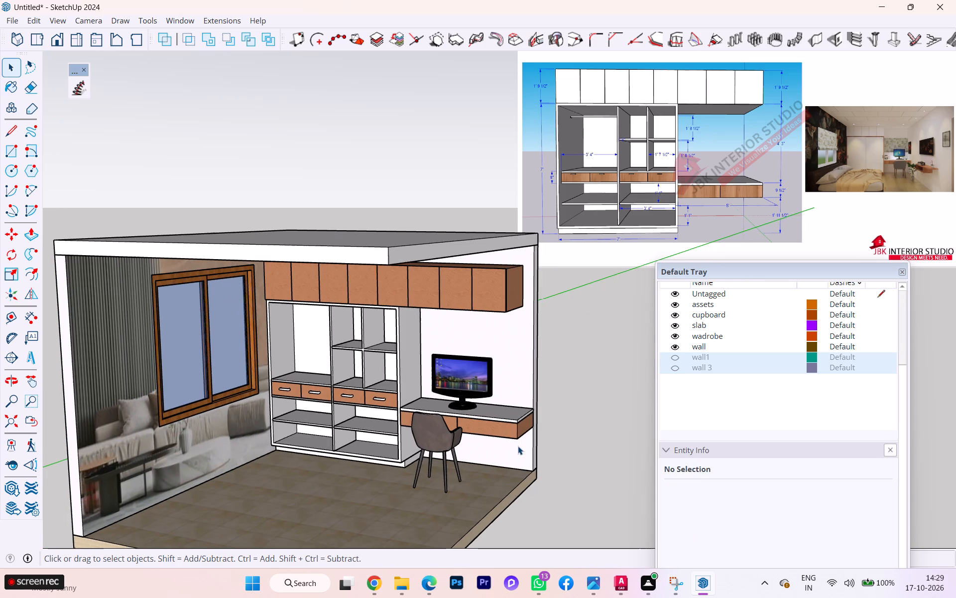
scroll(529, 441, "up", 3)
middle_click_drag(532, 438, 370, 450)
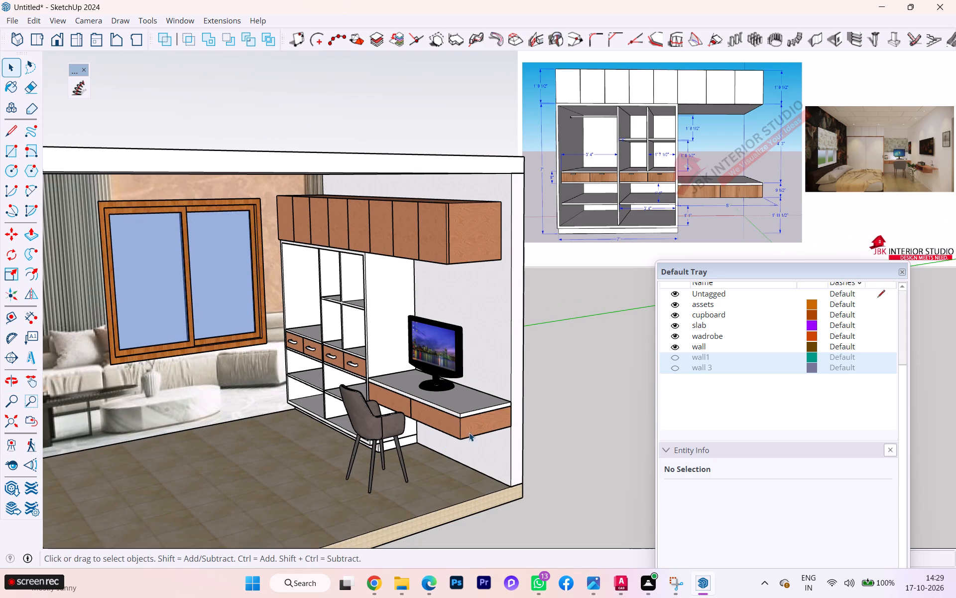
left_click(478, 420)
key("s")
scroll(478, 423, "up", 3)
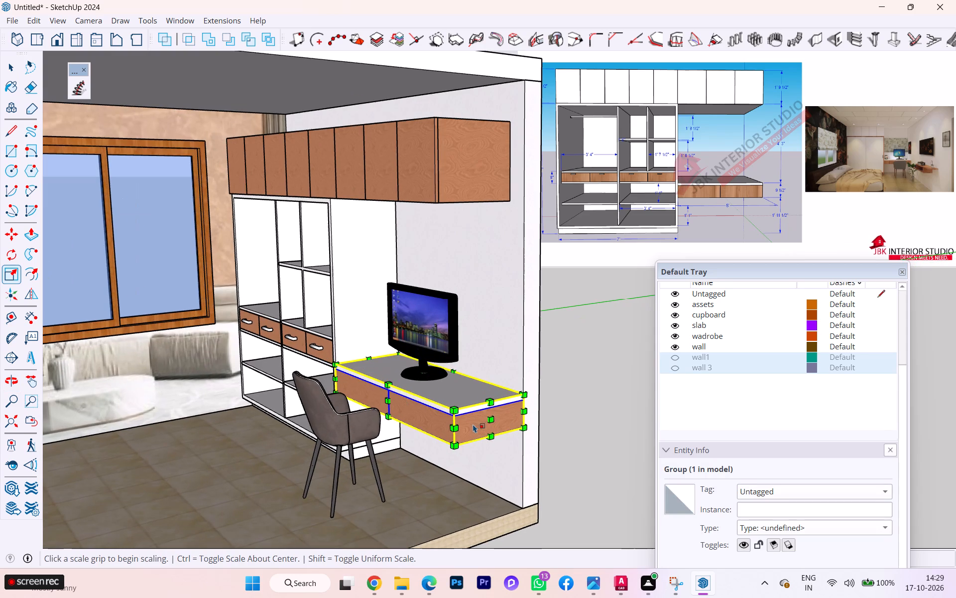
left_click(486, 414)
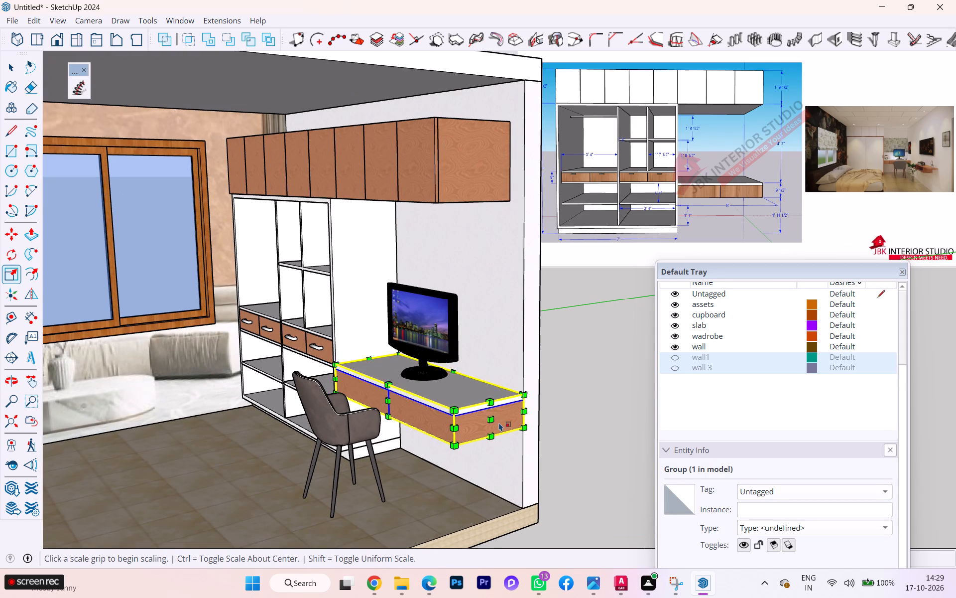
left_click(488, 418)
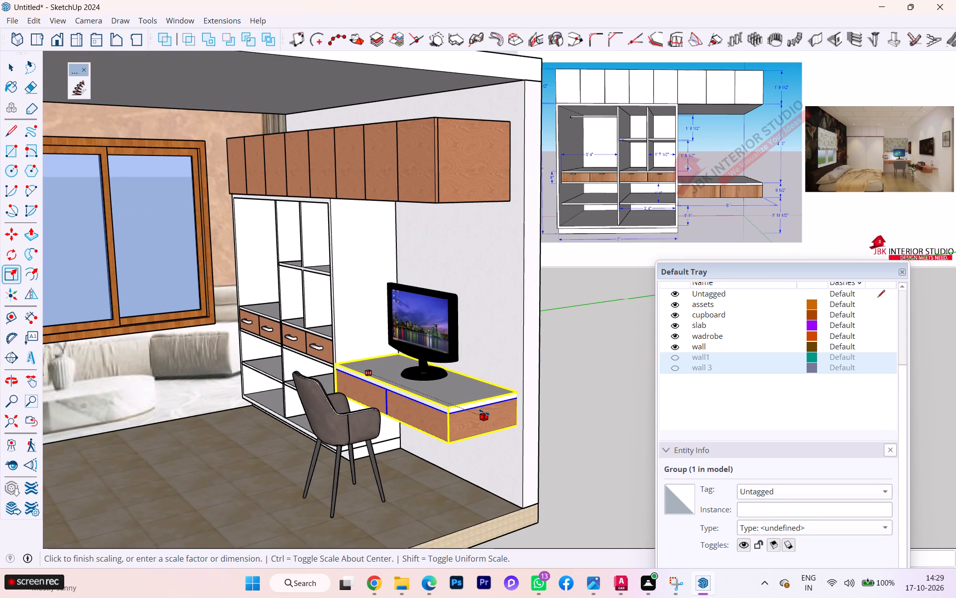
key("1")
key("Return")
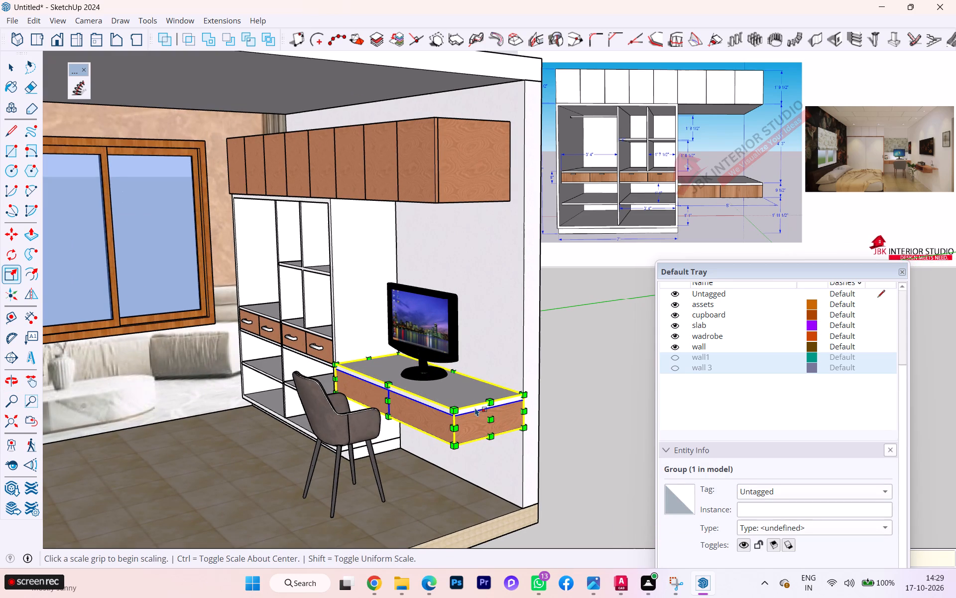
left_click(487, 421)
key("1")
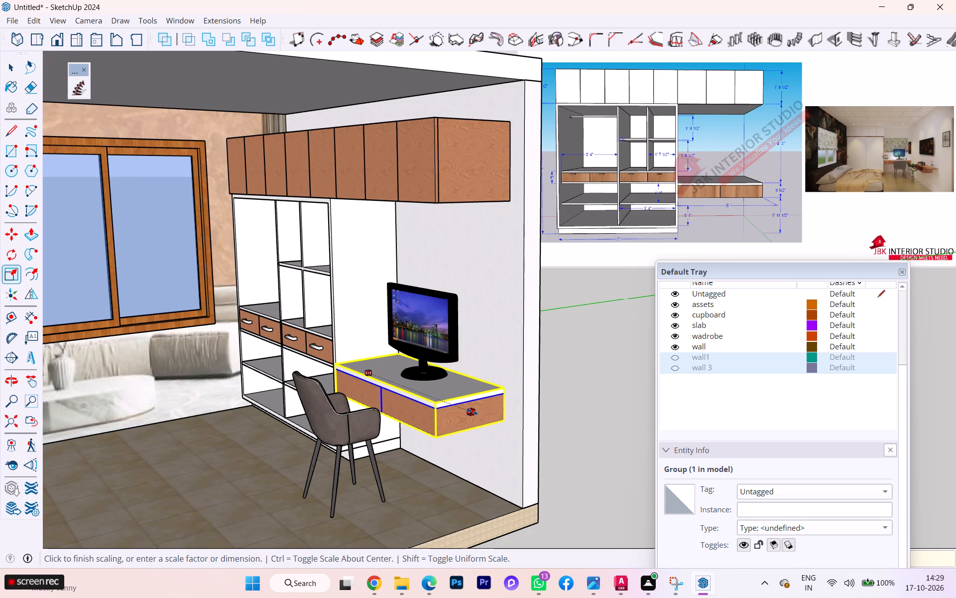
key("Return")
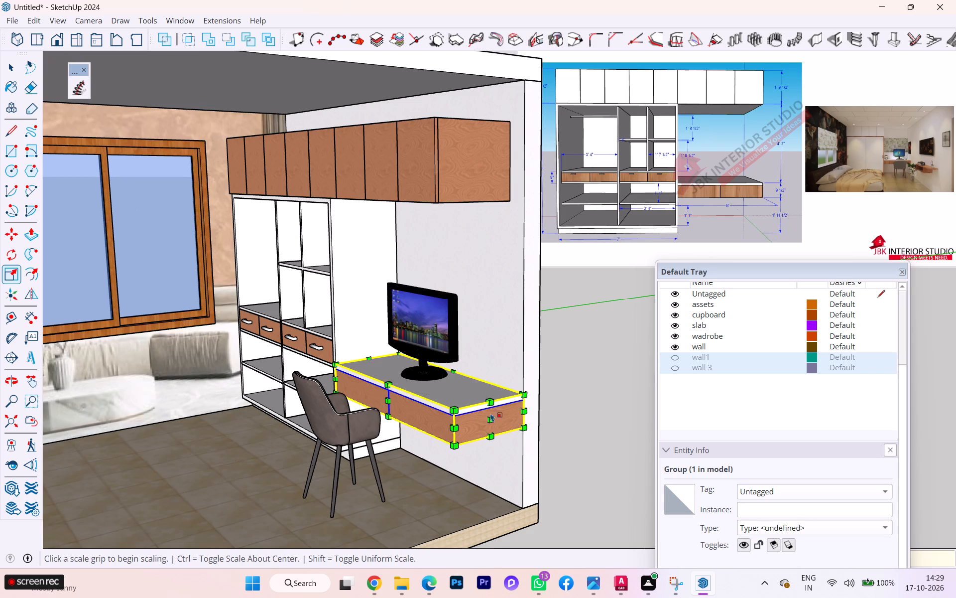
scroll(524, 435, "up", 2)
scroll(489, 413, "up", 1)
left_click(482, 414)
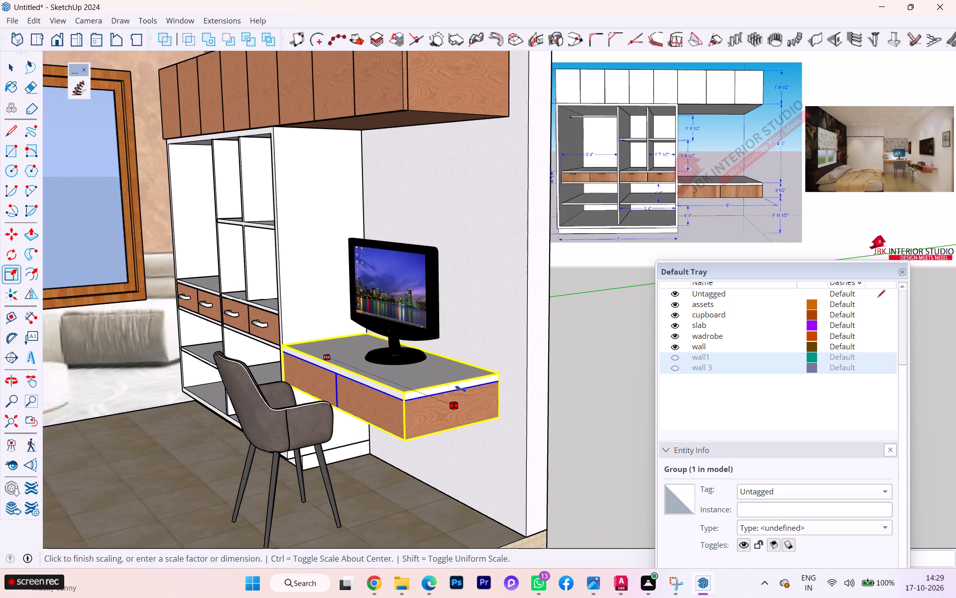
left_click(461, 389)
key("space")
left_click(568, 418)
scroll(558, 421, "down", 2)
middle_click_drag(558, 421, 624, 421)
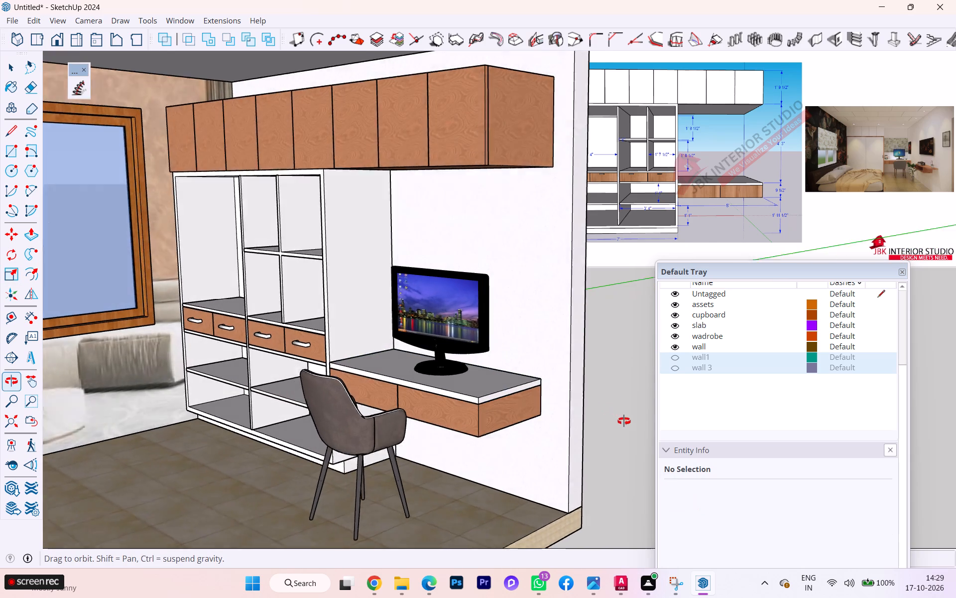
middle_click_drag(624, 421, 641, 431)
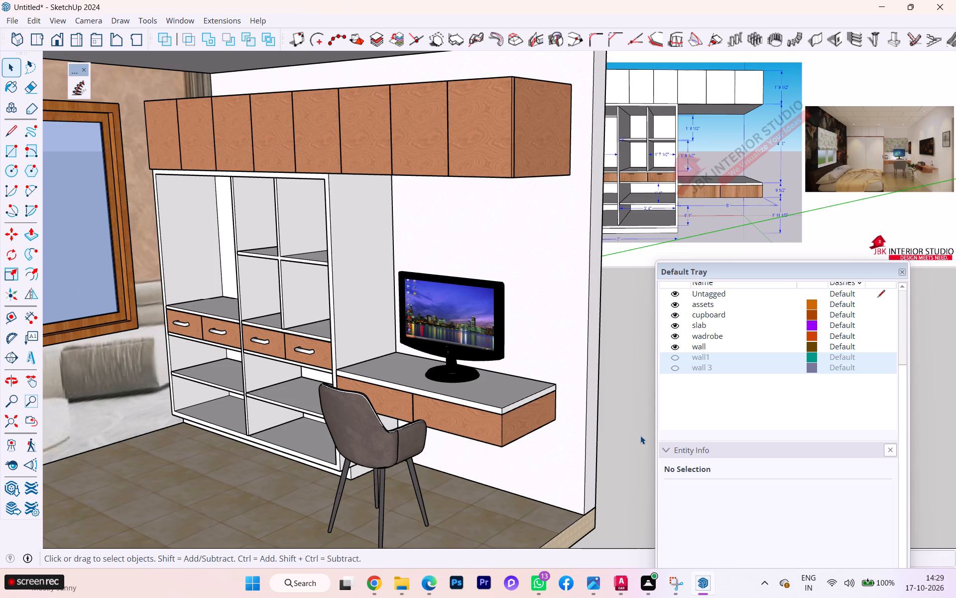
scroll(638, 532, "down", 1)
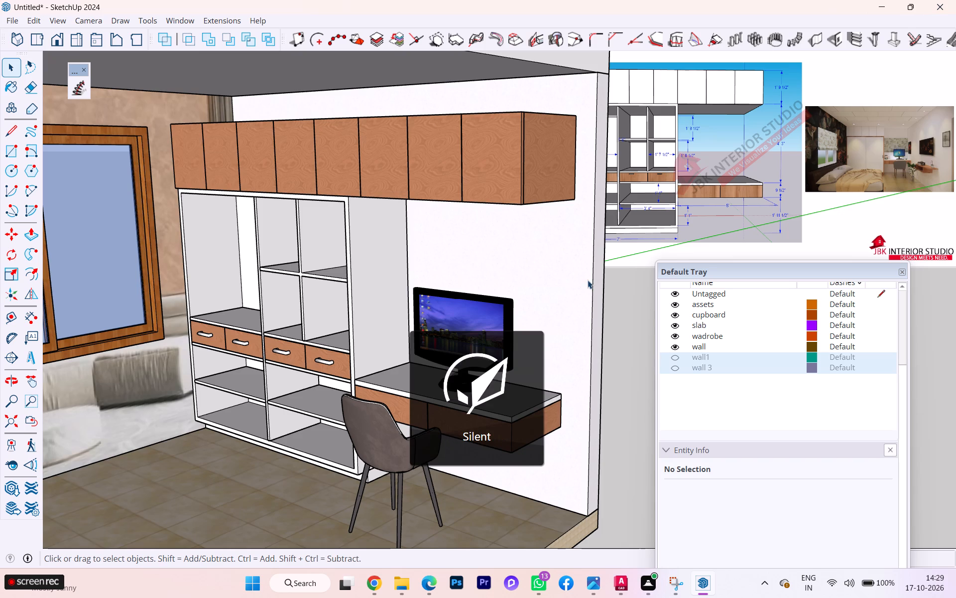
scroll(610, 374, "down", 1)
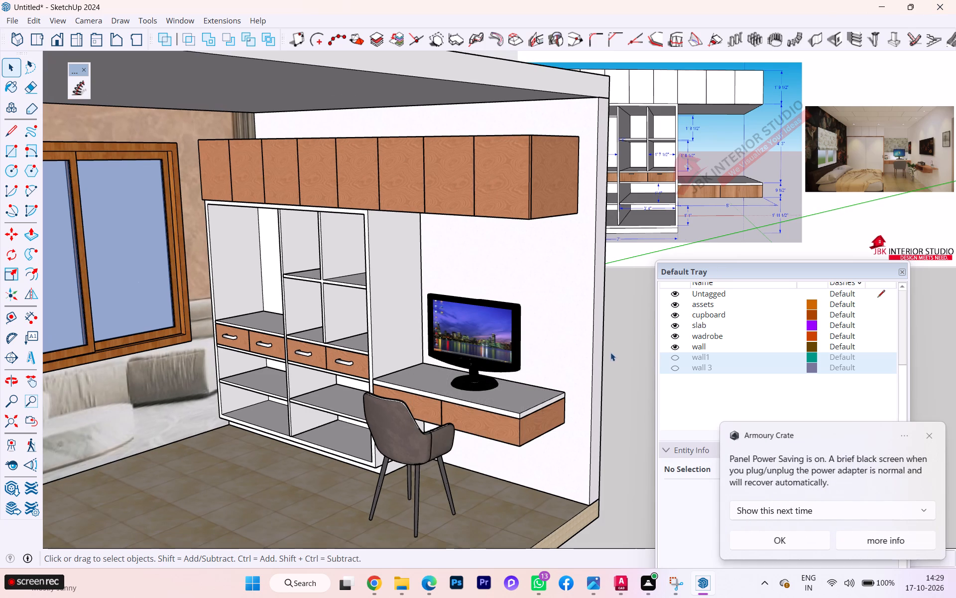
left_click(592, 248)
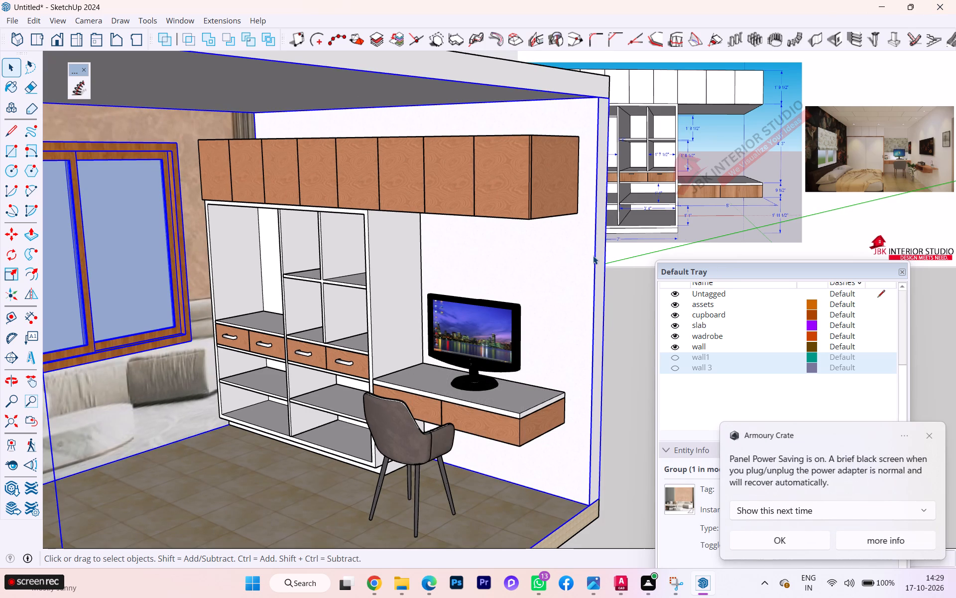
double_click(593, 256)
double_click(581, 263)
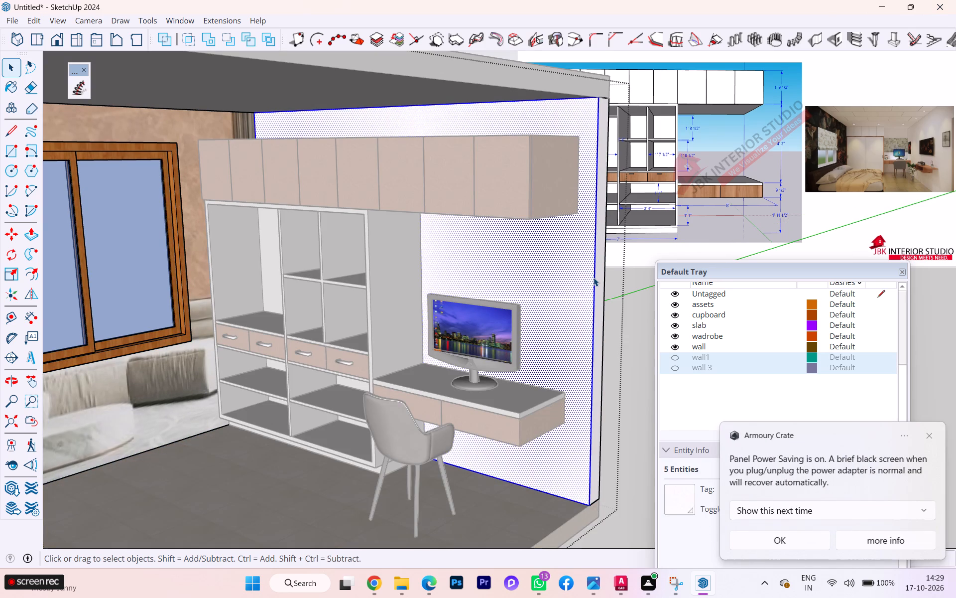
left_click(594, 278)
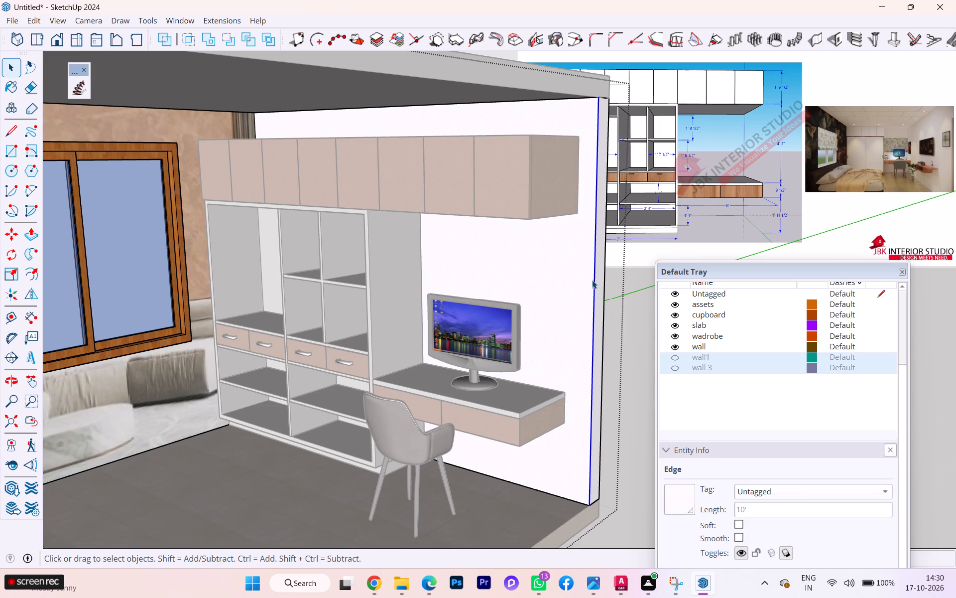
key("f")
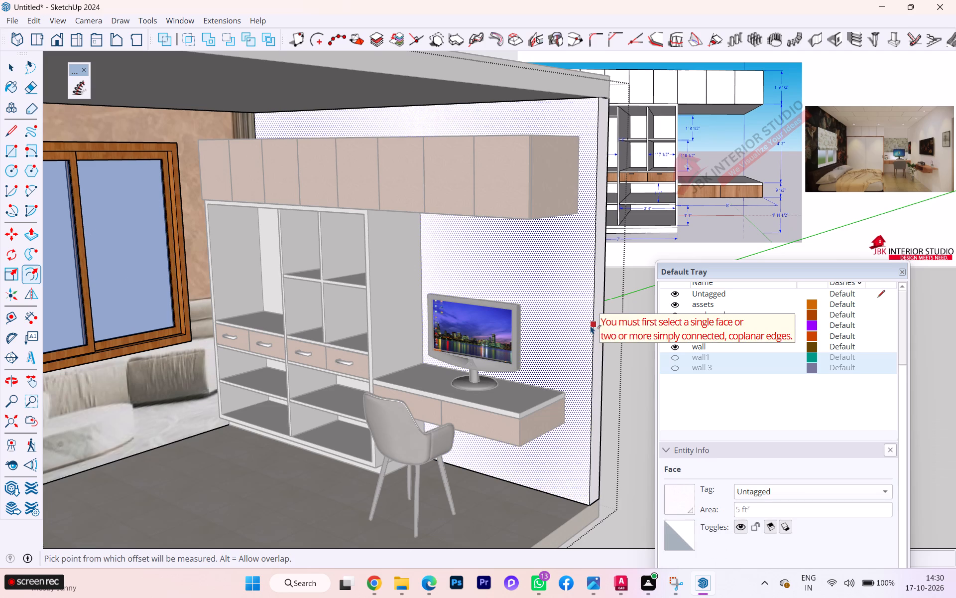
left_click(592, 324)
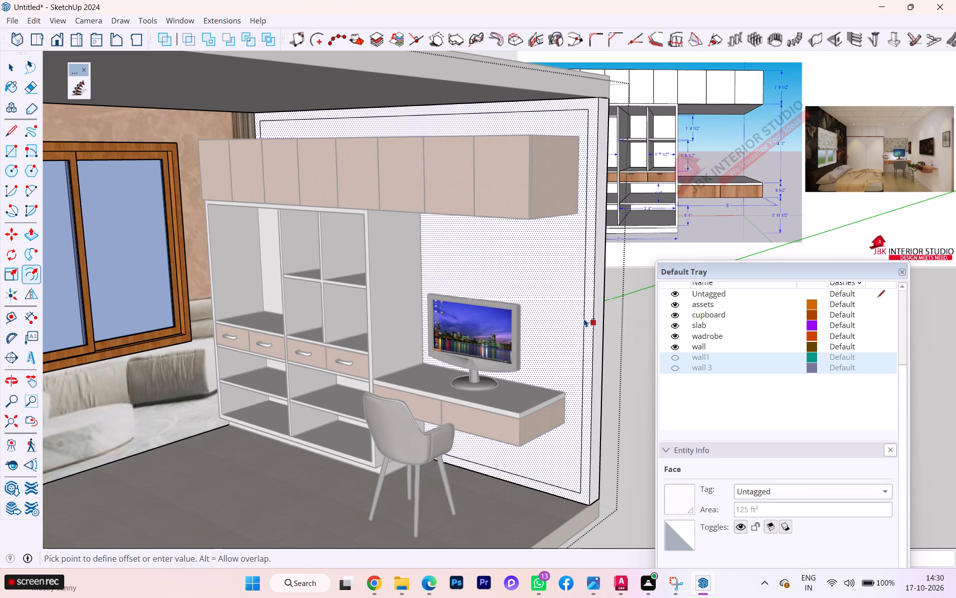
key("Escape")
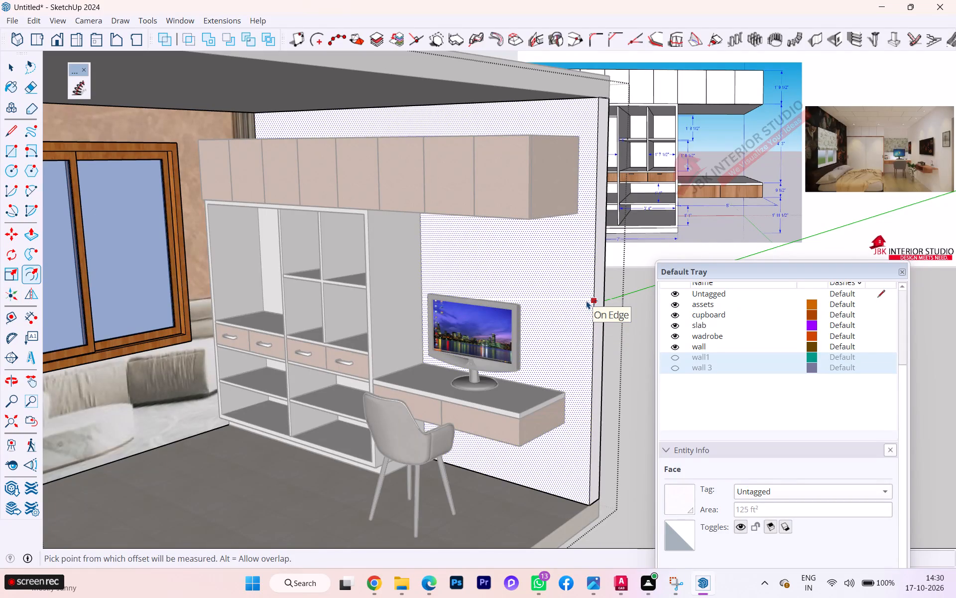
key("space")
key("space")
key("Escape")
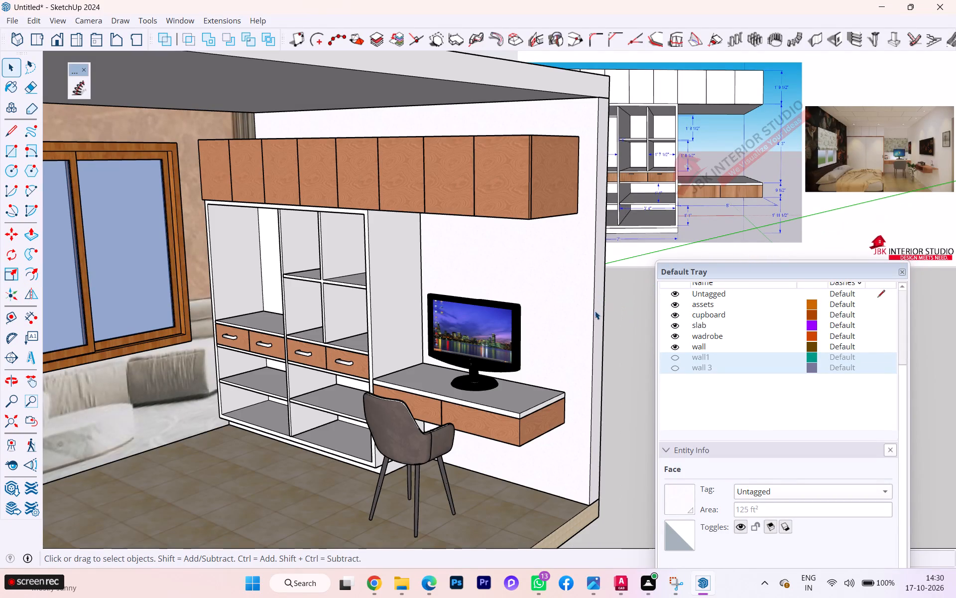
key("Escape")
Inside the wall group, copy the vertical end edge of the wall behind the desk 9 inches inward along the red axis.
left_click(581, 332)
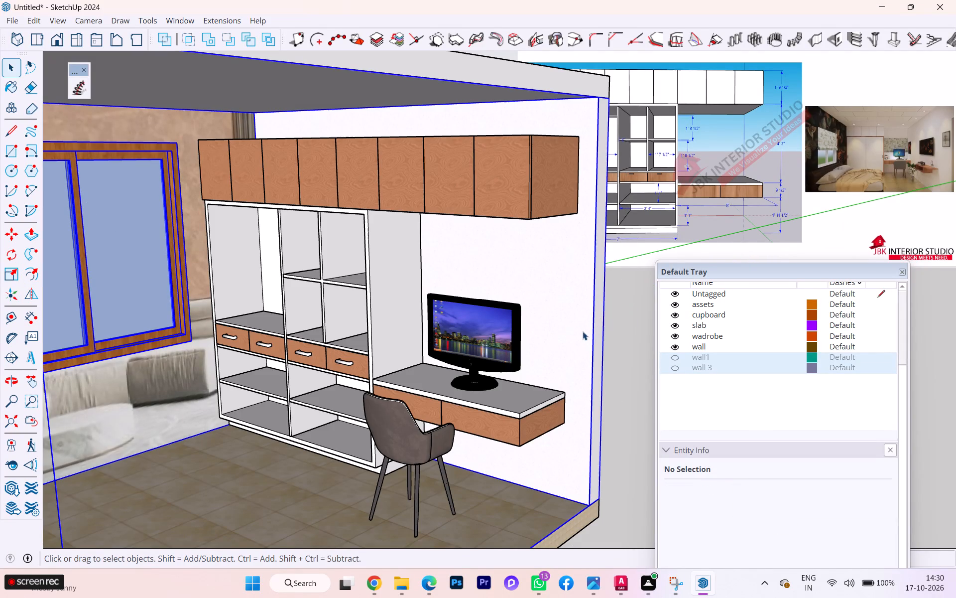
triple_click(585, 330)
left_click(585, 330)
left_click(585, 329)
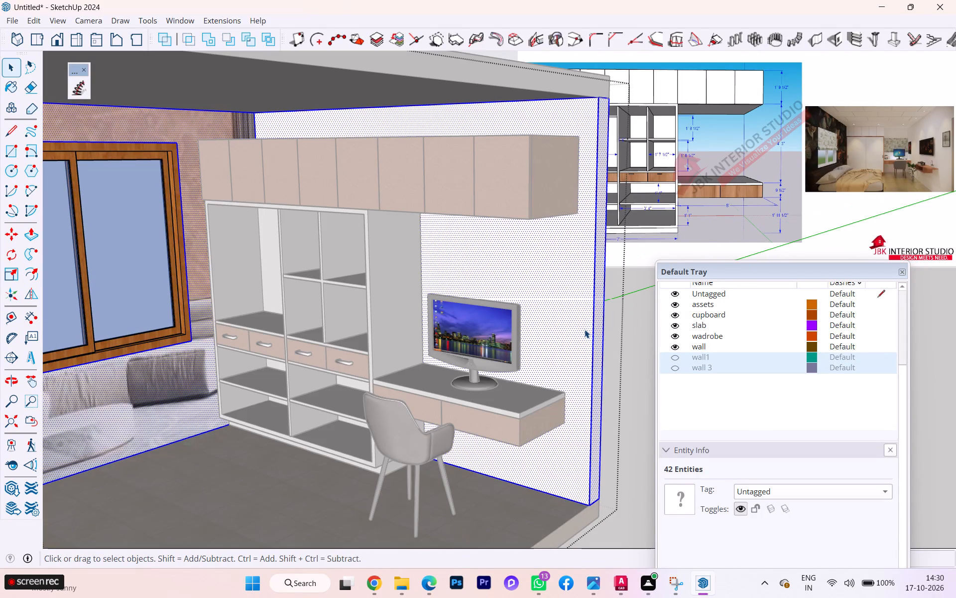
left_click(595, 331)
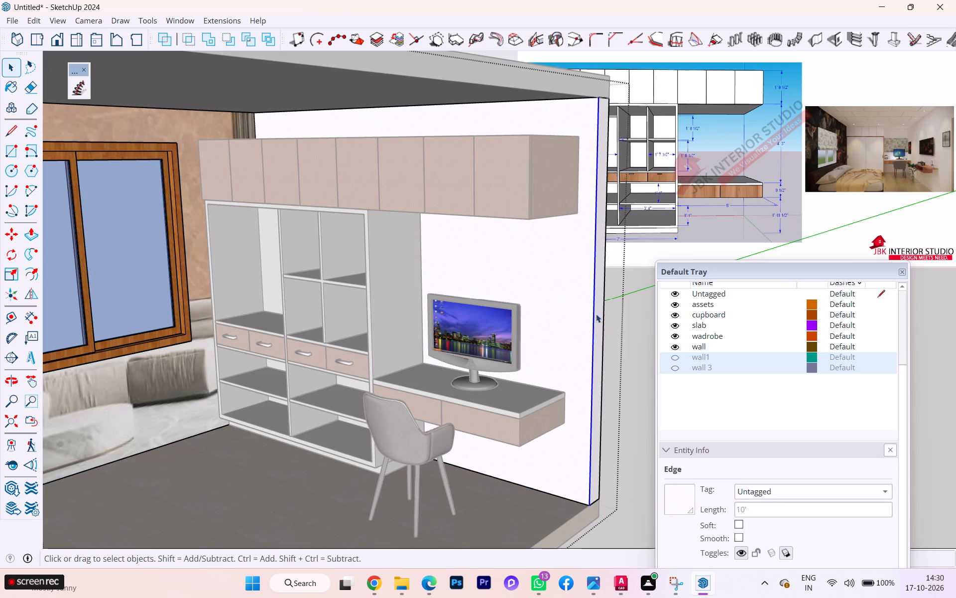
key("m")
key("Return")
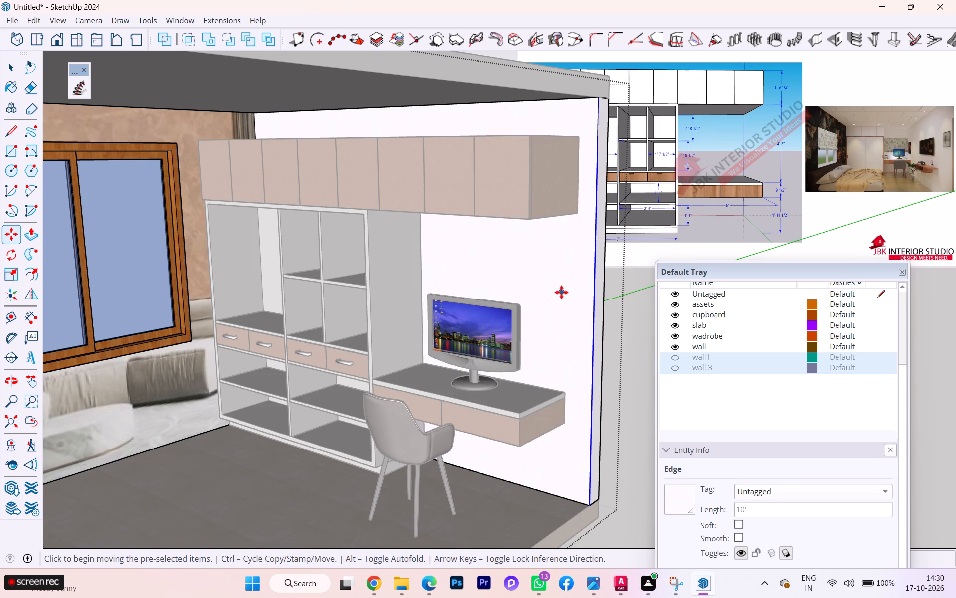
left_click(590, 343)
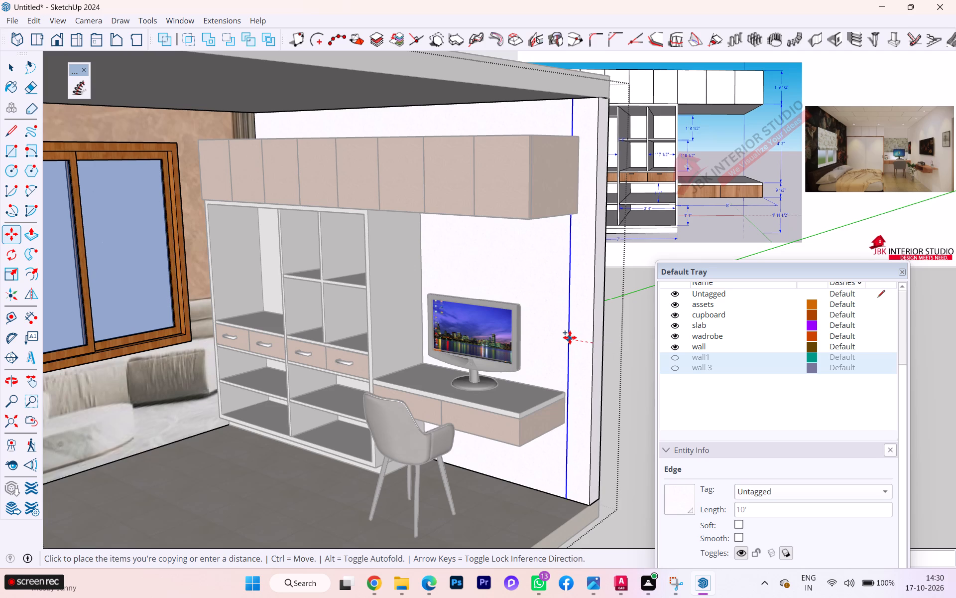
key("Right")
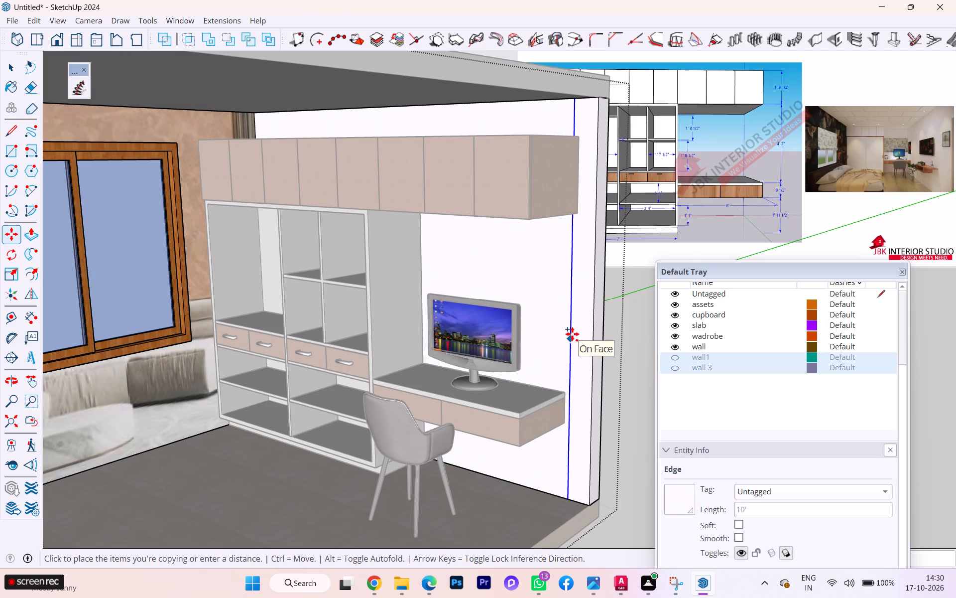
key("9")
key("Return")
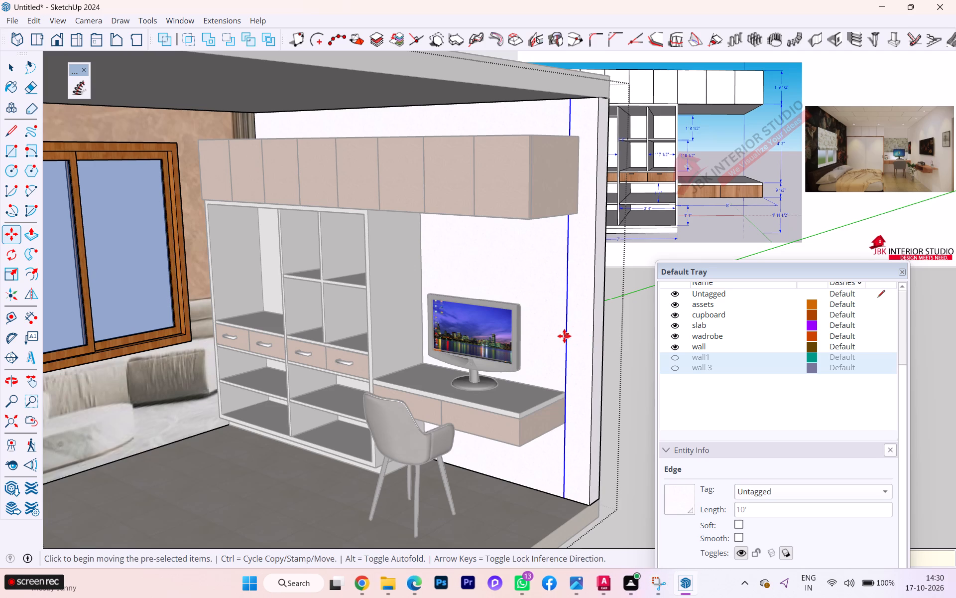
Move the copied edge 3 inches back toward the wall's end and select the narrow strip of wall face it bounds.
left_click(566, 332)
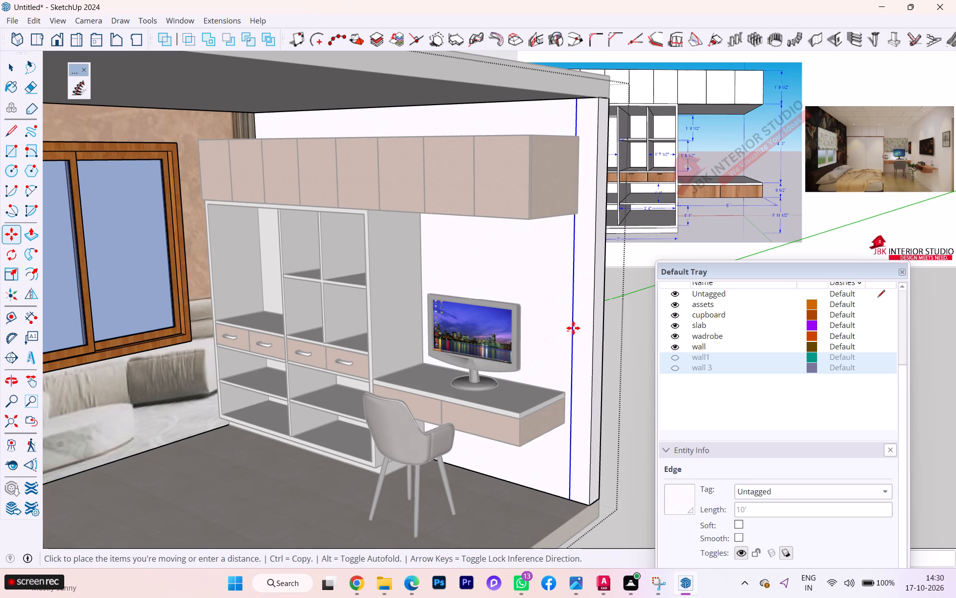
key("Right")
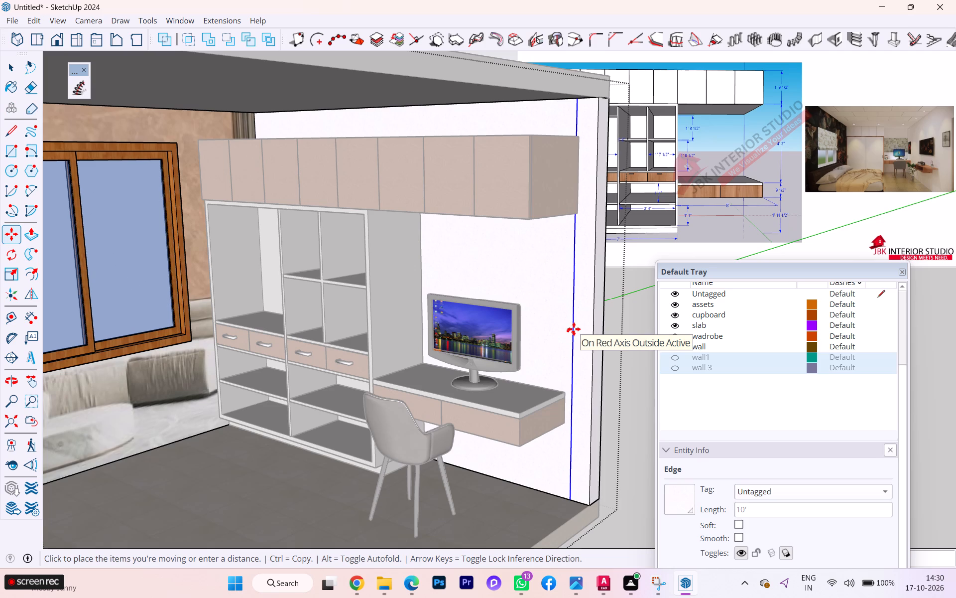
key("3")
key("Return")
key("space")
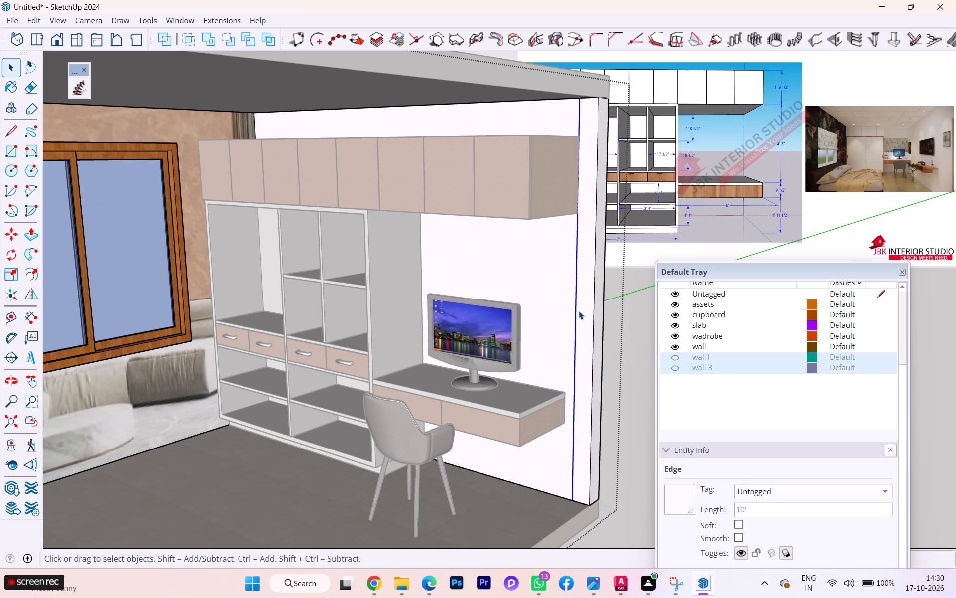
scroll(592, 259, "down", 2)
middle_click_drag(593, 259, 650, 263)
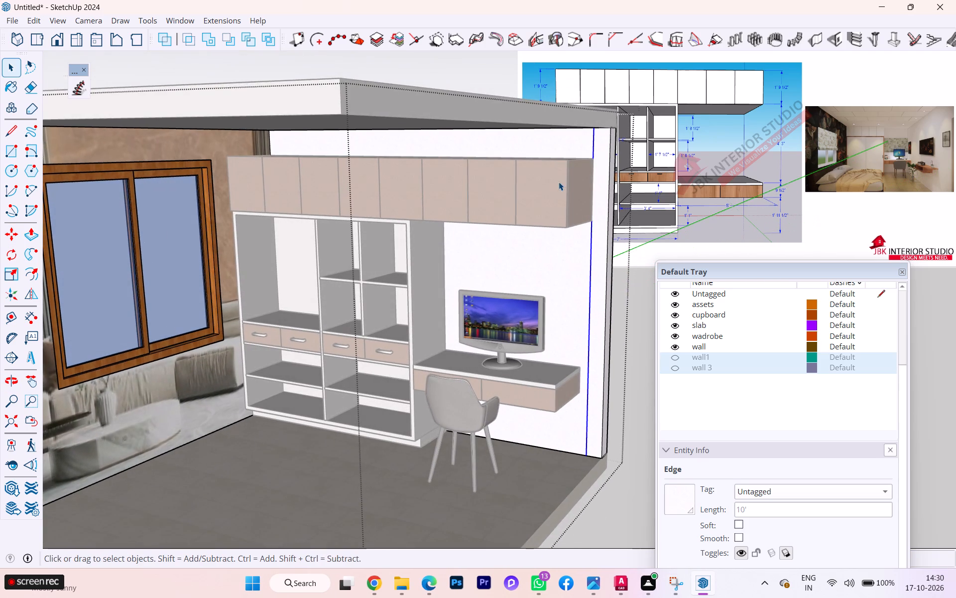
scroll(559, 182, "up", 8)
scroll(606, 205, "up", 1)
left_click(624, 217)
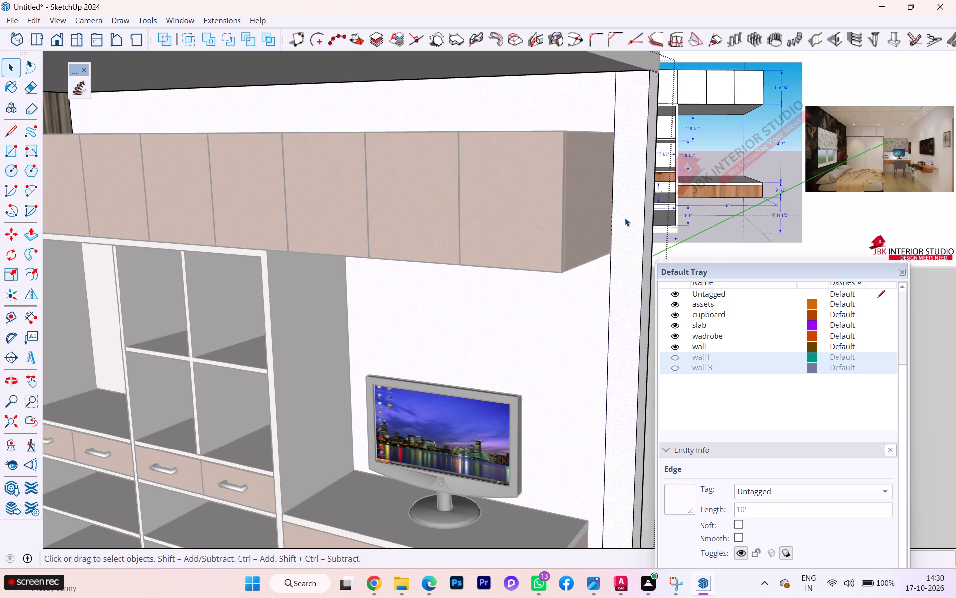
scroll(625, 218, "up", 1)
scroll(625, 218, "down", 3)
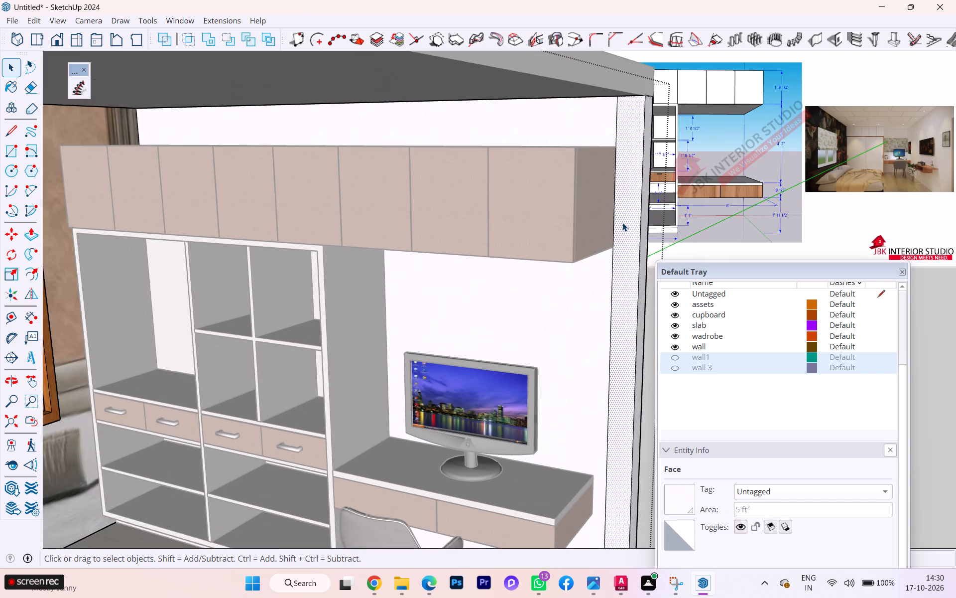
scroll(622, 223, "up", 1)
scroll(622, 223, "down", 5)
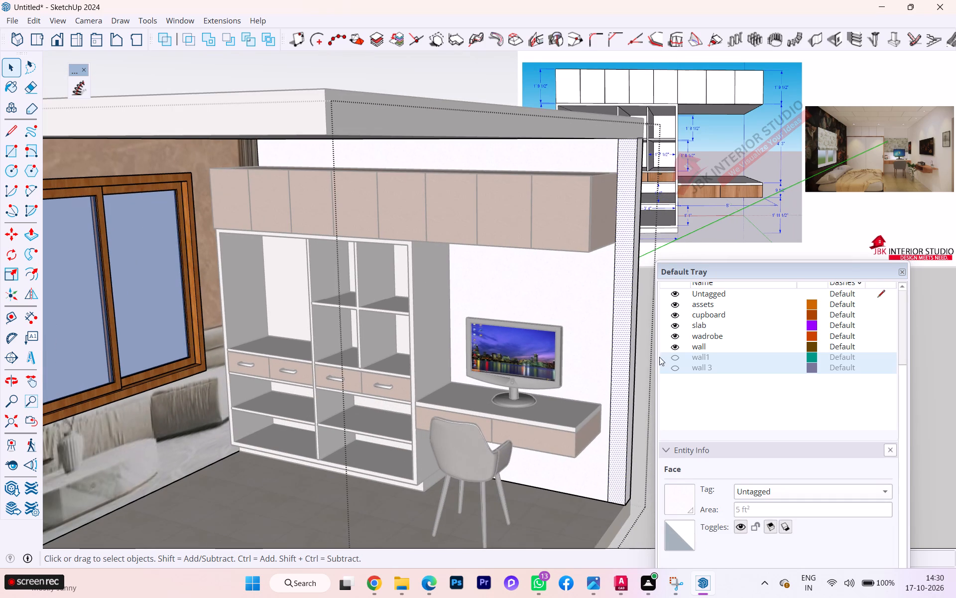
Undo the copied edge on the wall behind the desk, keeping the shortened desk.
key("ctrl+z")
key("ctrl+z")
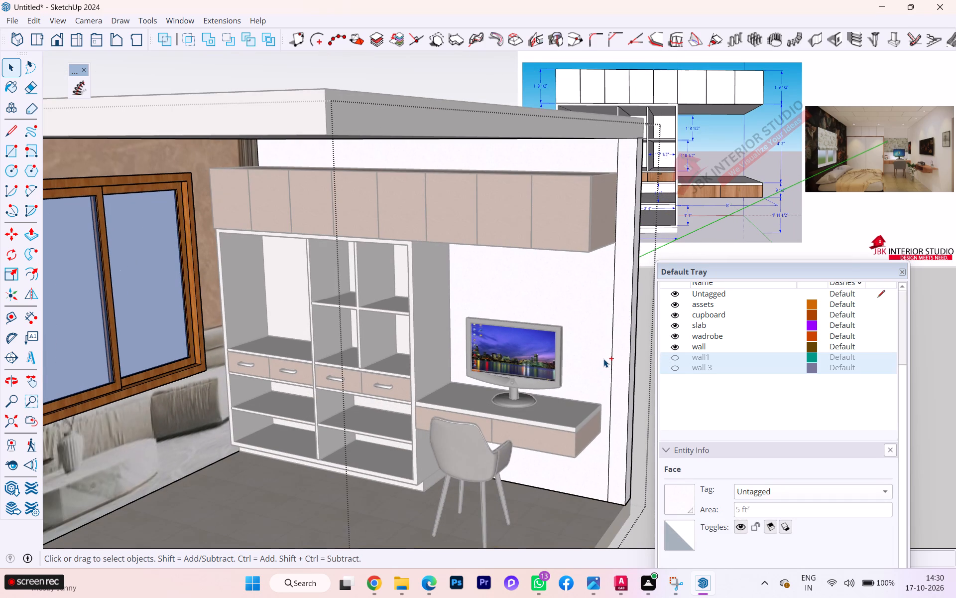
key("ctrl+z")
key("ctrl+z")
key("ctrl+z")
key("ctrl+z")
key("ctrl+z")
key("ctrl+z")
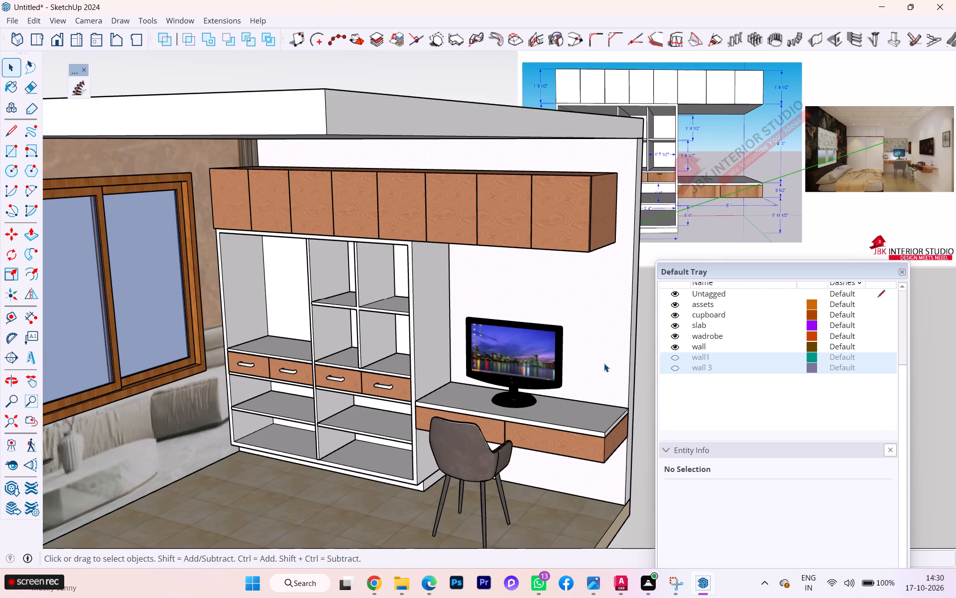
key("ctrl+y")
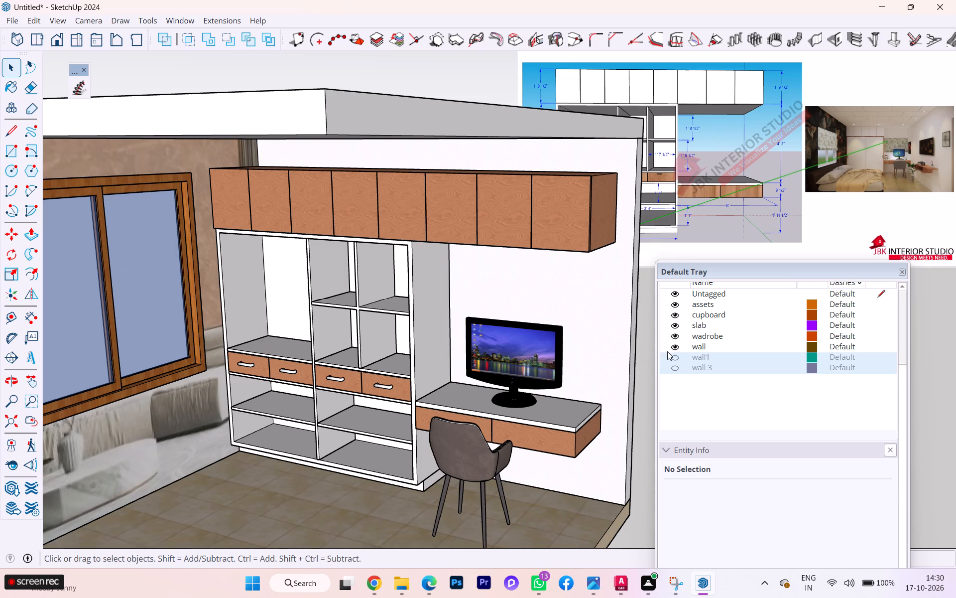
Make the wall1 tag visible again while leaving the wall 3 tag hidden.
left_click(675, 369)
scroll(357, 339, "down", 1)
scroll(352, 339, "up", 1)
scroll(347, 340, "down", 1)
middle_click_drag(345, 340, 527, 336)
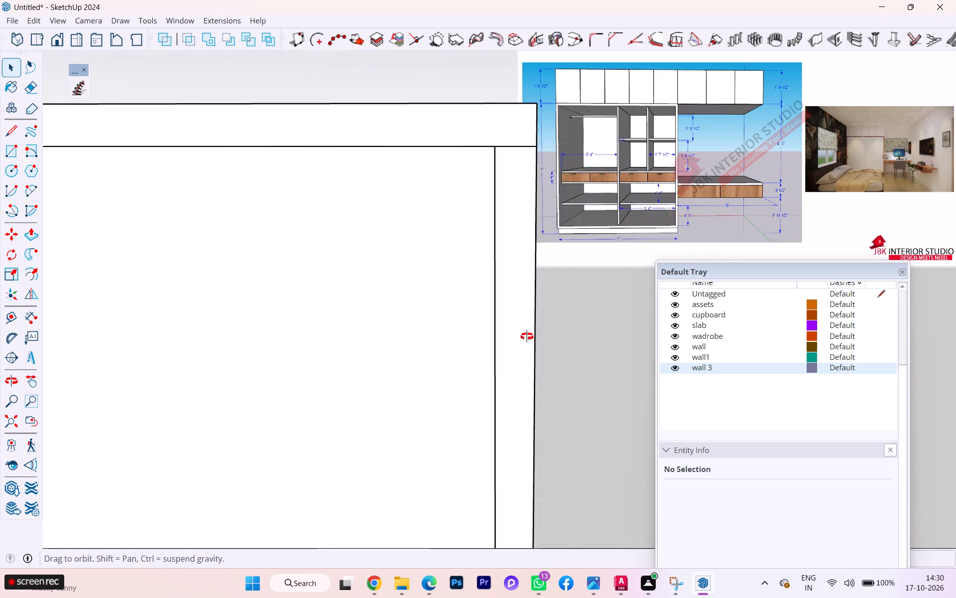
middle_click_drag(527, 336, 557, 341)
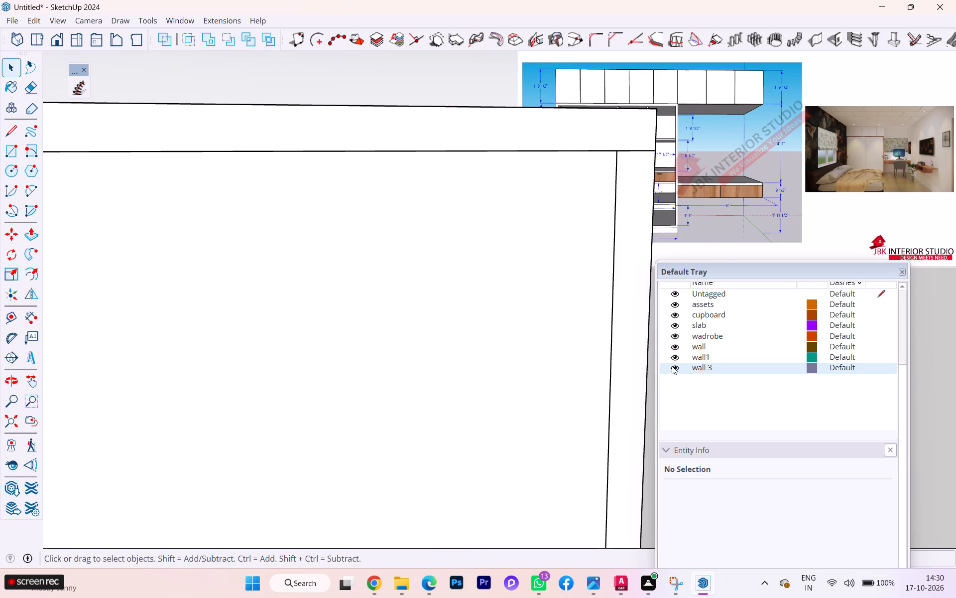
left_click(671, 367)
Examine how the overhead cabinets and the desk meet the restored side wall, close up and from outside the room.
scroll(513, 310, "up", 2)
scroll(513, 309, "down", 2)
scroll(512, 308, "up", 3)
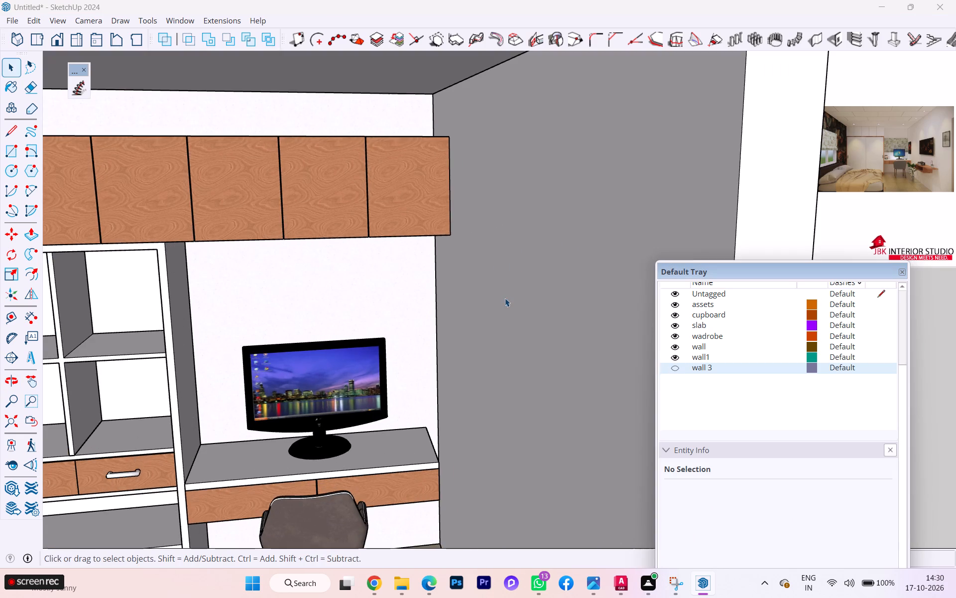
middle_click_drag(499, 301, 470, 312)
scroll(458, 273, "up", 3)
scroll(461, 254, "down", 2)
middle_click_drag(467, 252, 448, 256)
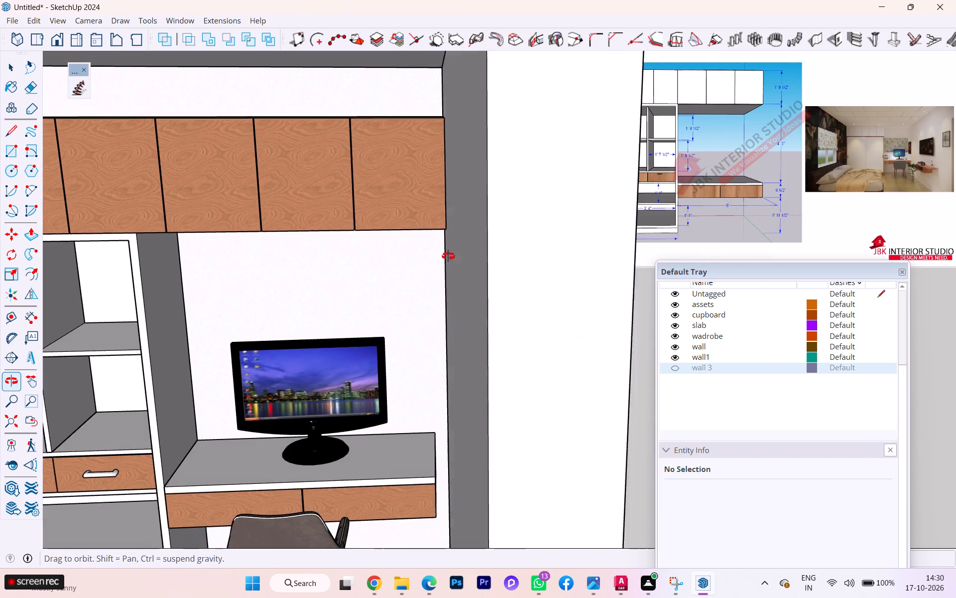
middle_click_drag(448, 256, 458, 251)
scroll(454, 216, "up", 11)
scroll(445, 188, "down", 1)
scroll(445, 188, "up", 1)
middle_click_drag(444, 188, 421, 190)
scroll(444, 188, "down", 1)
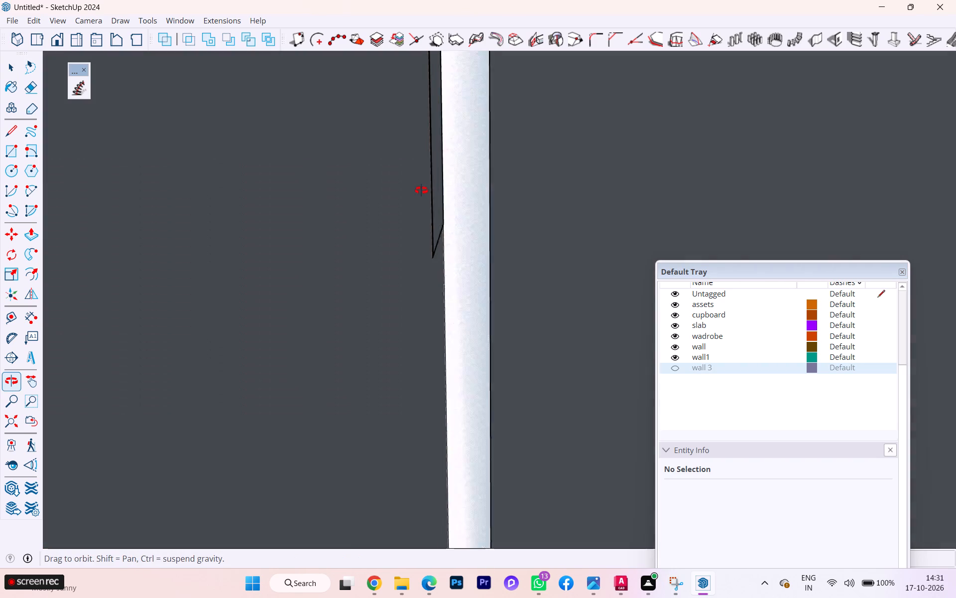
middle_click_drag(421, 190, 444, 178)
scroll(444, 178, "down", 1)
scroll(444, 178, "up", 2)
scroll(444, 178, "down", 2)
scroll(435, 194, "up", 1)
scroll(435, 194, "down", 4)
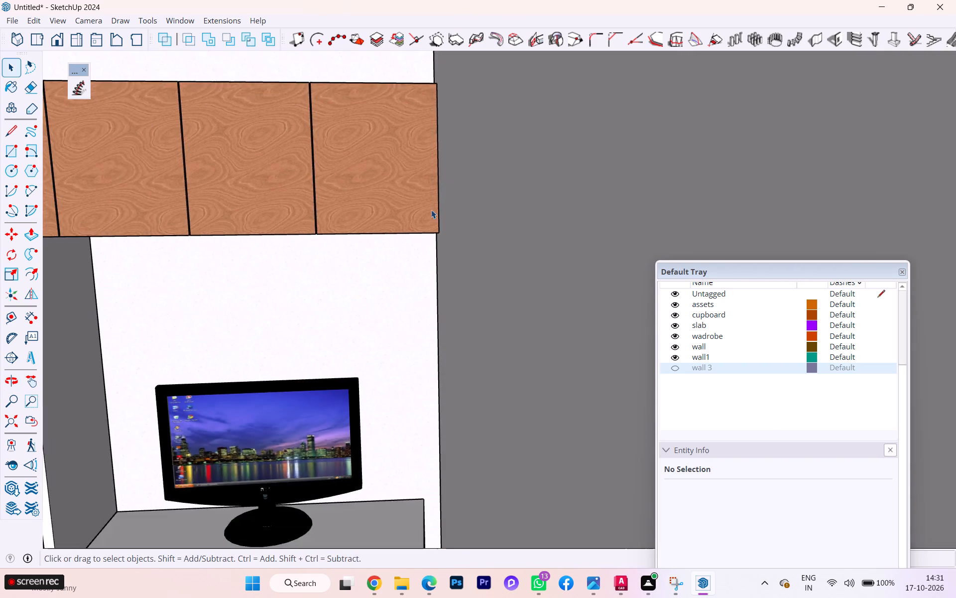
scroll(431, 210, "down", 7)
scroll(421, 229, "up", 3)
scroll(421, 230, "down", 1)
scroll(466, 238, "up", 1)
middle_click_drag(454, 254, 290, 281)
scroll(355, 262, "down", 1)
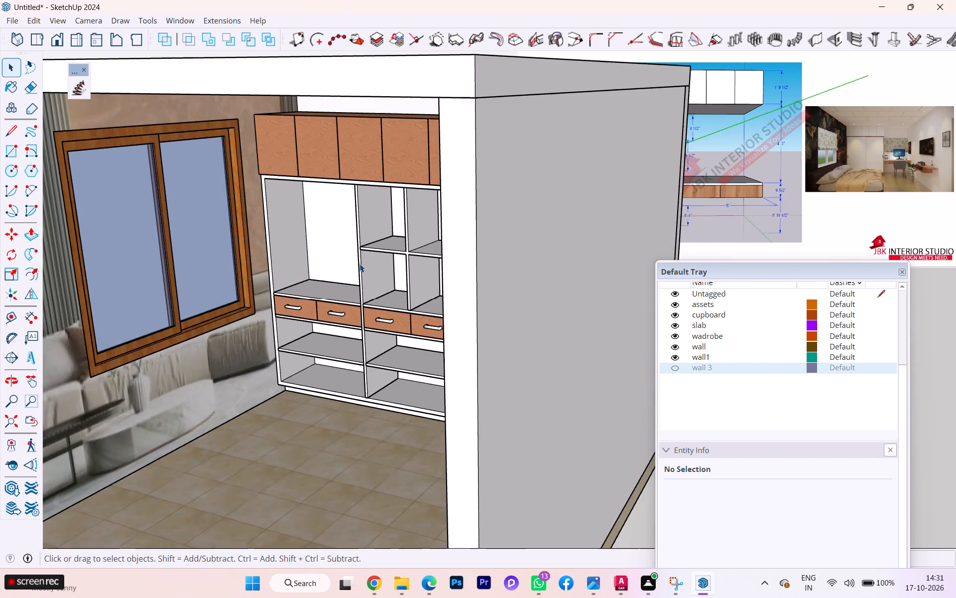
middle_click_drag(370, 264, 464, 260)
scroll(357, 261, "down", 4)
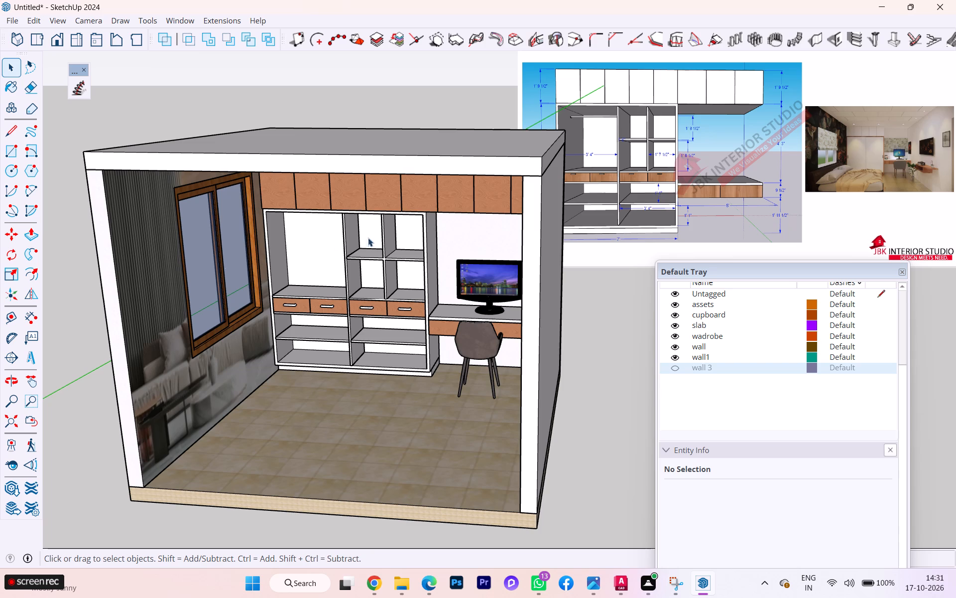
Place a horizontal guide on the wall behind the monitor, 2' above the desktop's back edge.
scroll(462, 205, "up", 2)
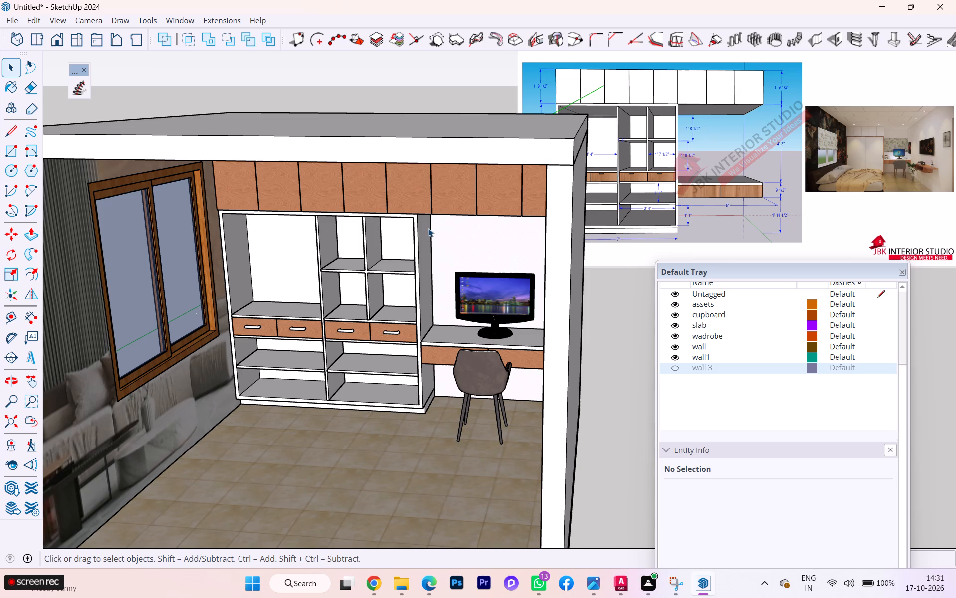
scroll(426, 220, "up", 2)
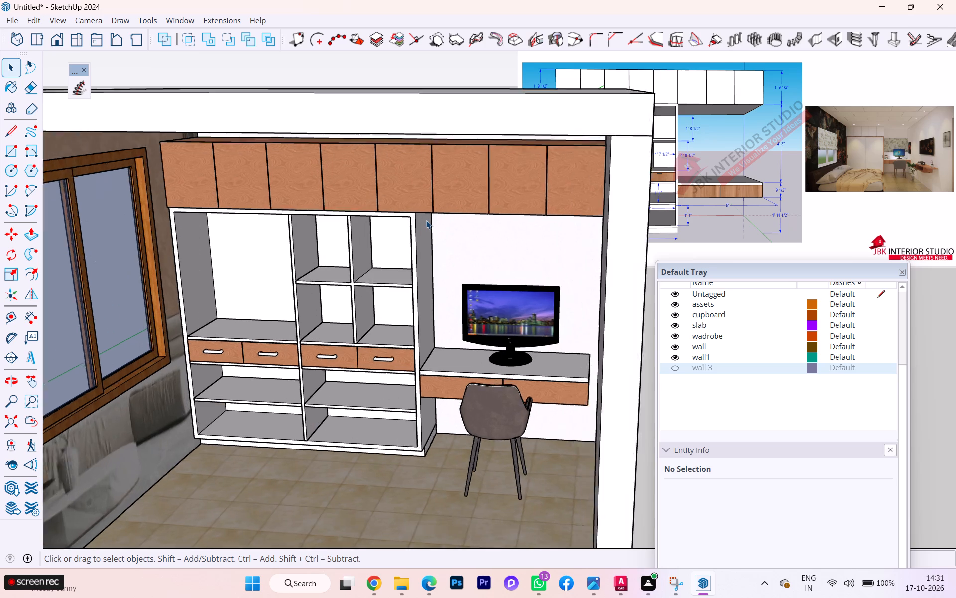
scroll(426, 220, "up", 2)
scroll(426, 217, "down", 3)
scroll(453, 231, "up", 3)
scroll(460, 222, "down", 1)
scroll(461, 218, "up", 2)
scroll(447, 245, "down", 1)
scroll(447, 245, "up", 1)
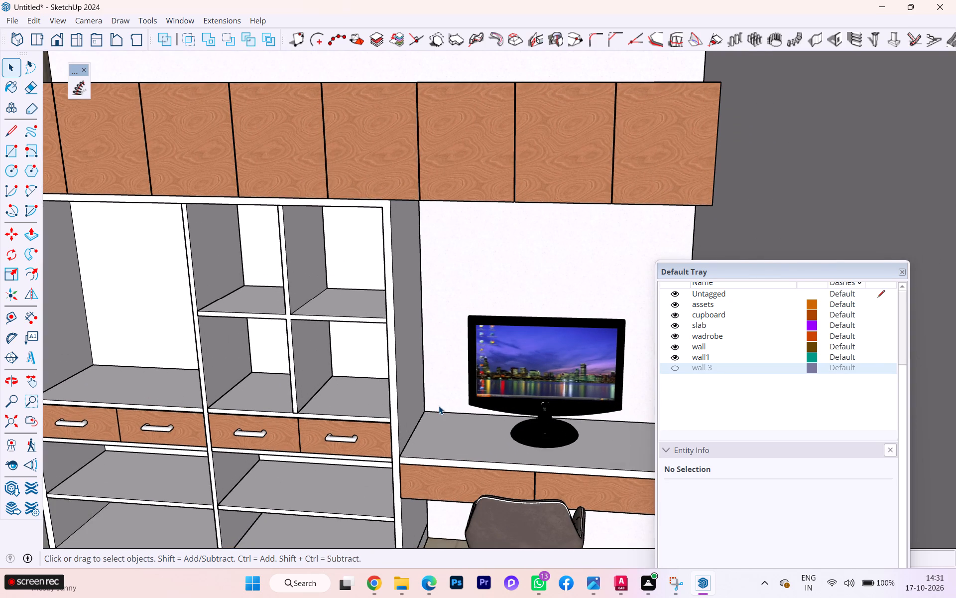
key("t")
key("Return")
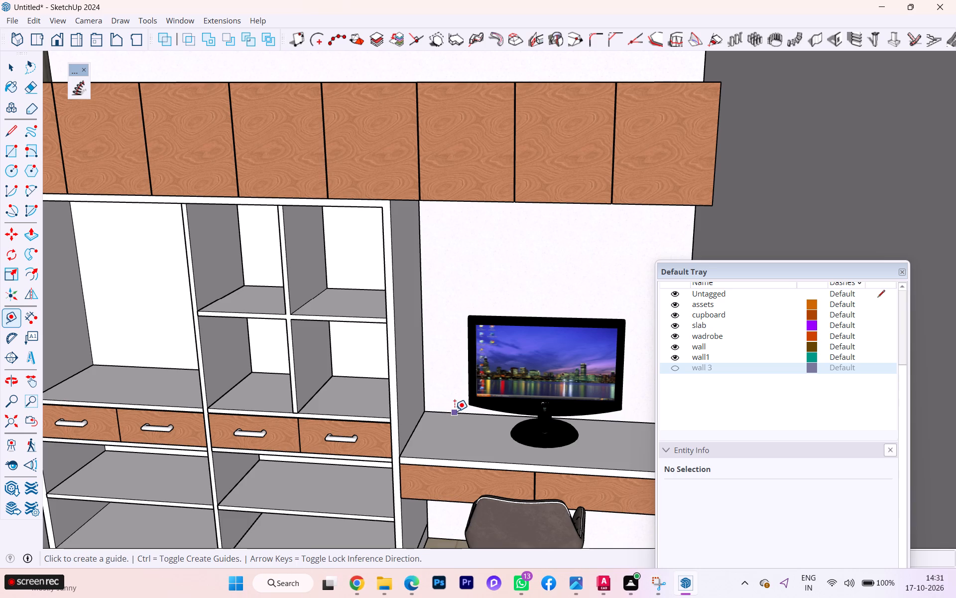
left_click(455, 411)
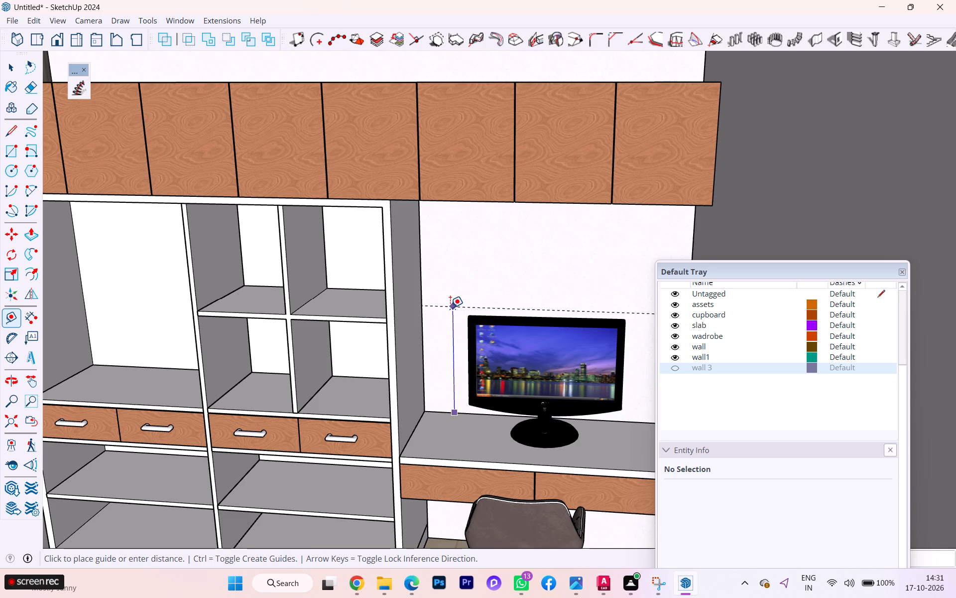
key("Up")
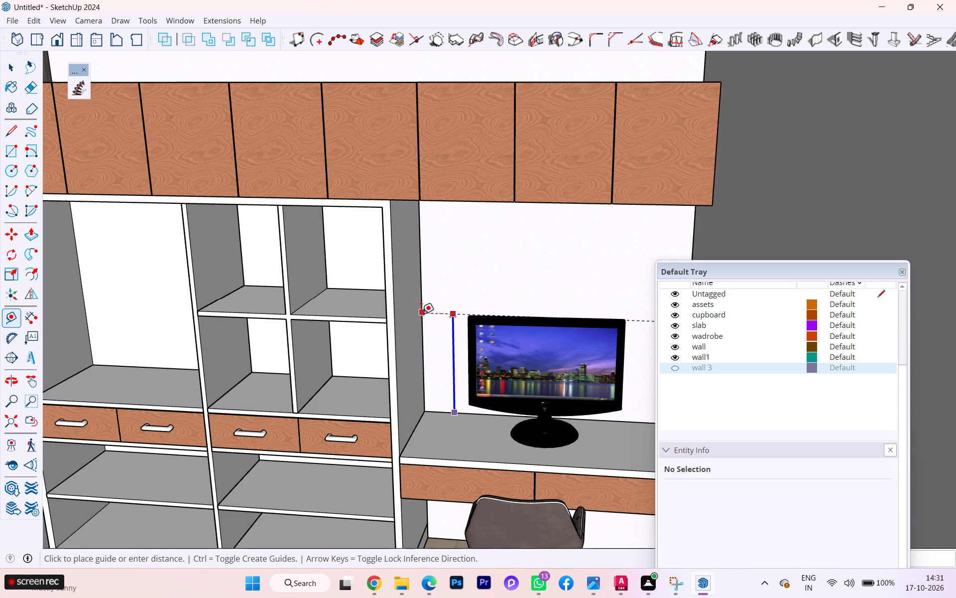
key("2")
key("apostrophe")
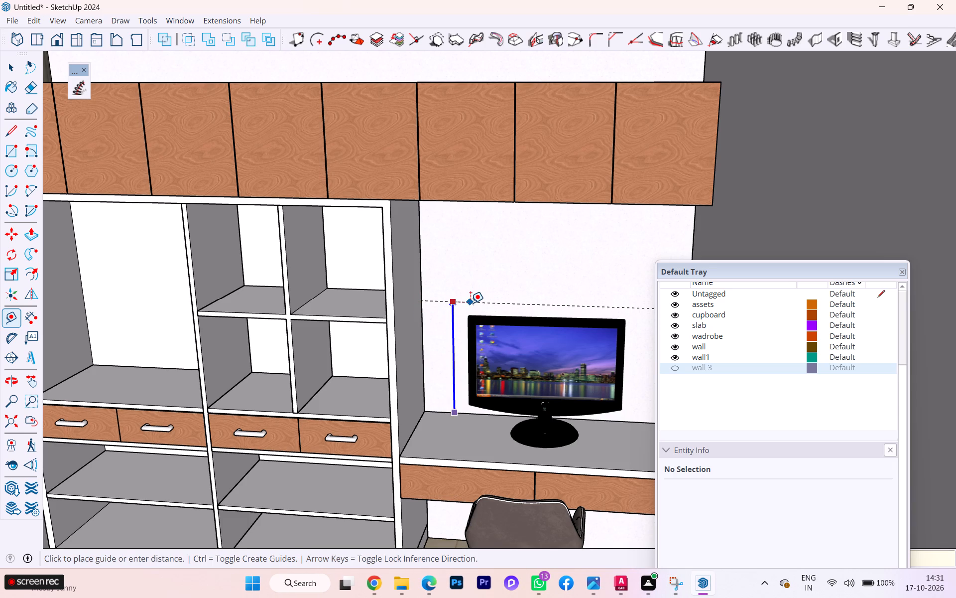
key("Return")
key("space")
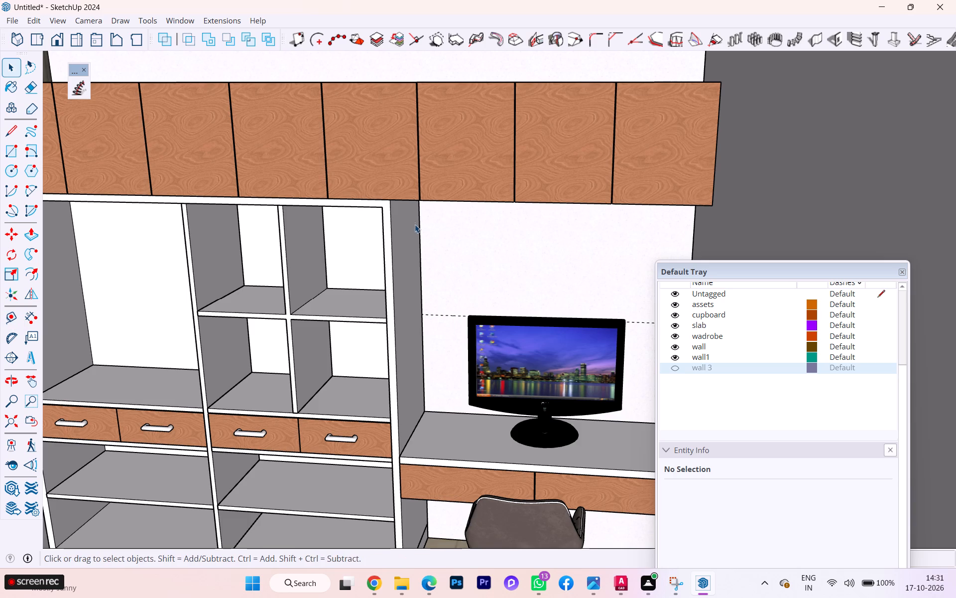
Draw a rectangle on the wall behind the monitor, from the overhead cabinets' underside down to the guide, spanning the full desk bay.
key("r")
middle_click_drag(419, 201, 412, 153)
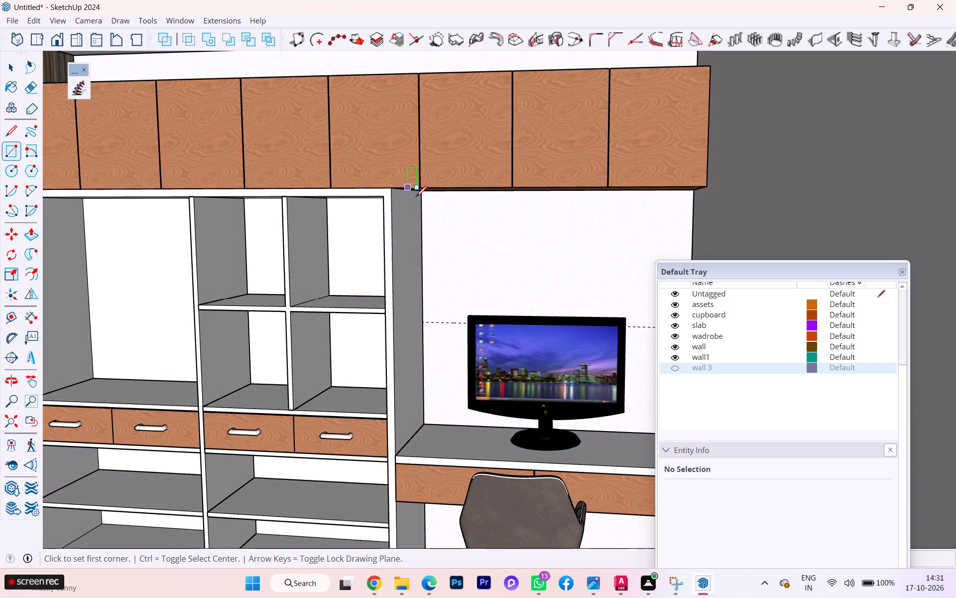
scroll(416, 197, "up", 1)
scroll(416, 197, "down", 1)
scroll(416, 197, "up", 4)
scroll(426, 205, "down", 1)
scroll(426, 205, "up", 5)
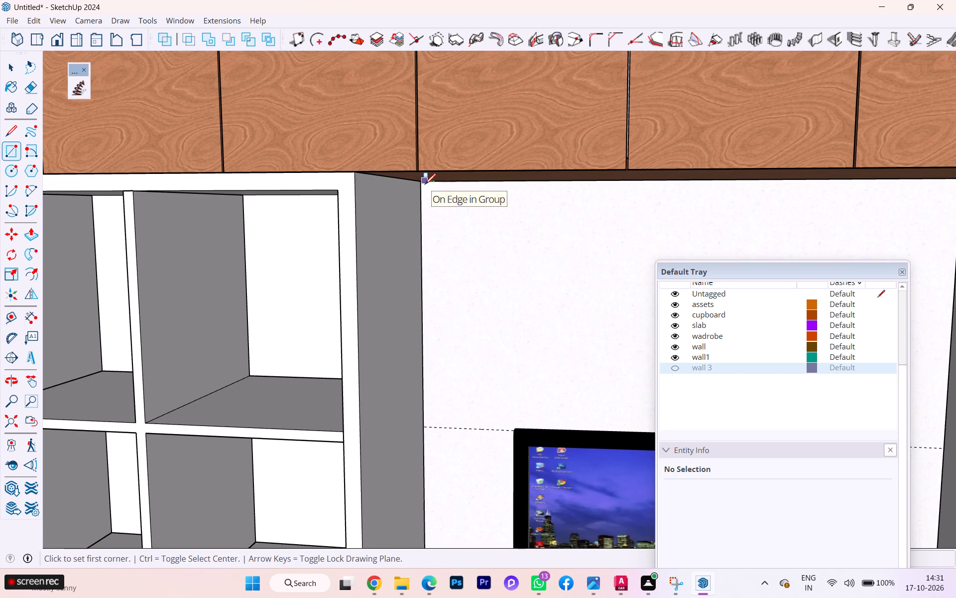
left_click(424, 183)
scroll(364, 289, "down", 9)
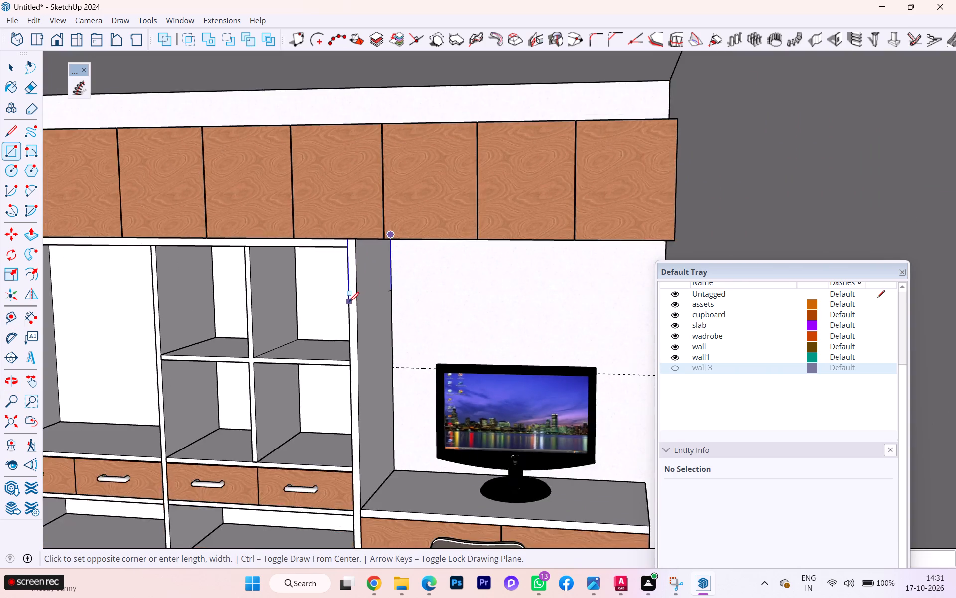
scroll(348, 302, "down", 5)
scroll(351, 299, "up", 3)
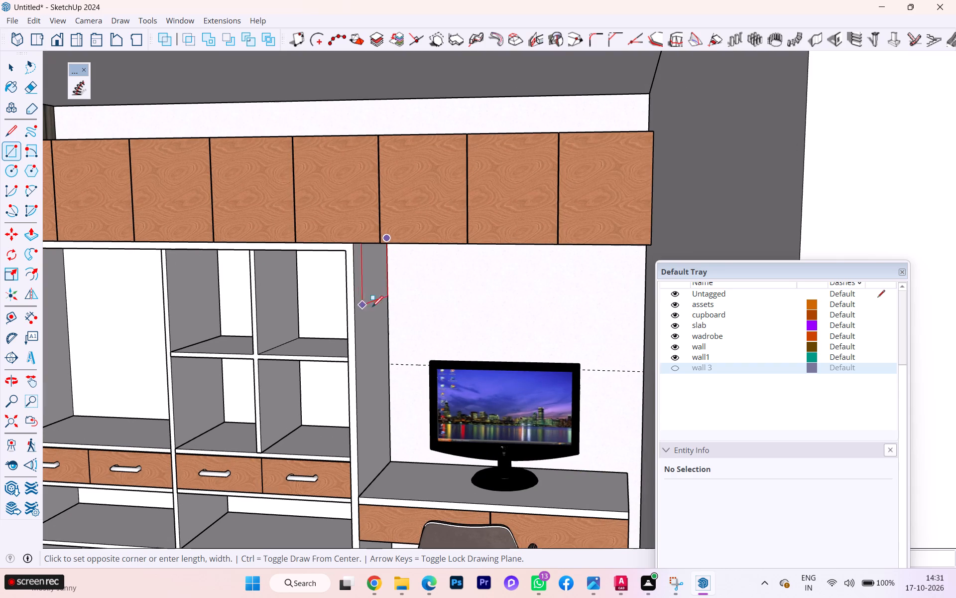
scroll(386, 342, "down", 1)
key("Left")
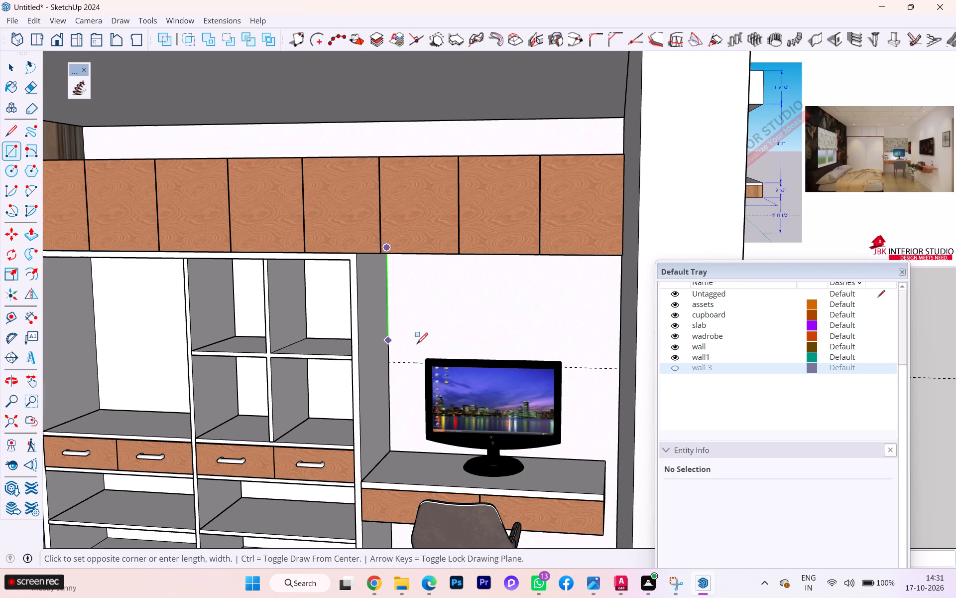
scroll(579, 370, "up", 2)
scroll(611, 370, "down", 1)
scroll(537, 353, "down", 1)
middle_click_drag(537, 350, 615, 363)
scroll(615, 360, "up", 2)
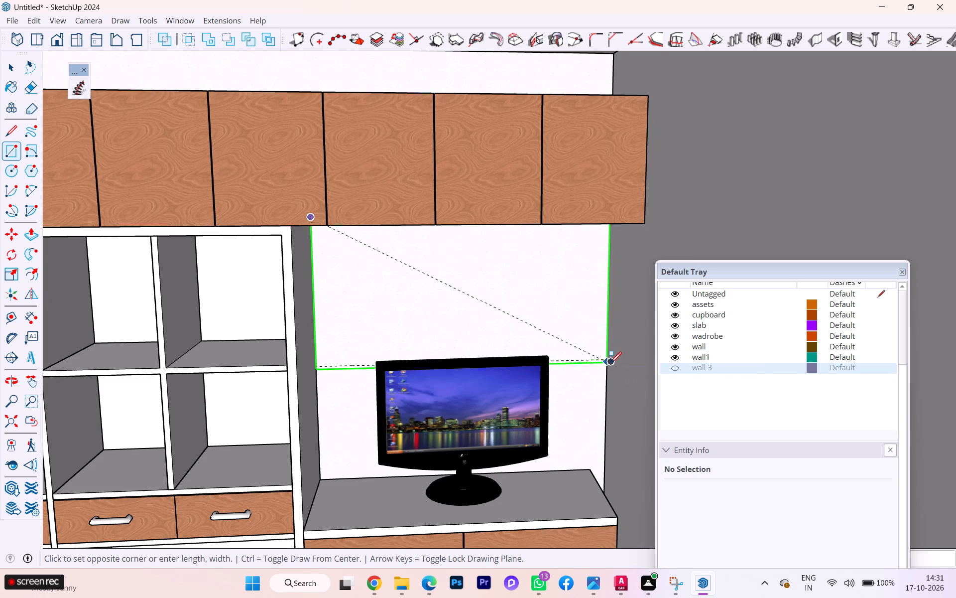
scroll(610, 363, "up", 5)
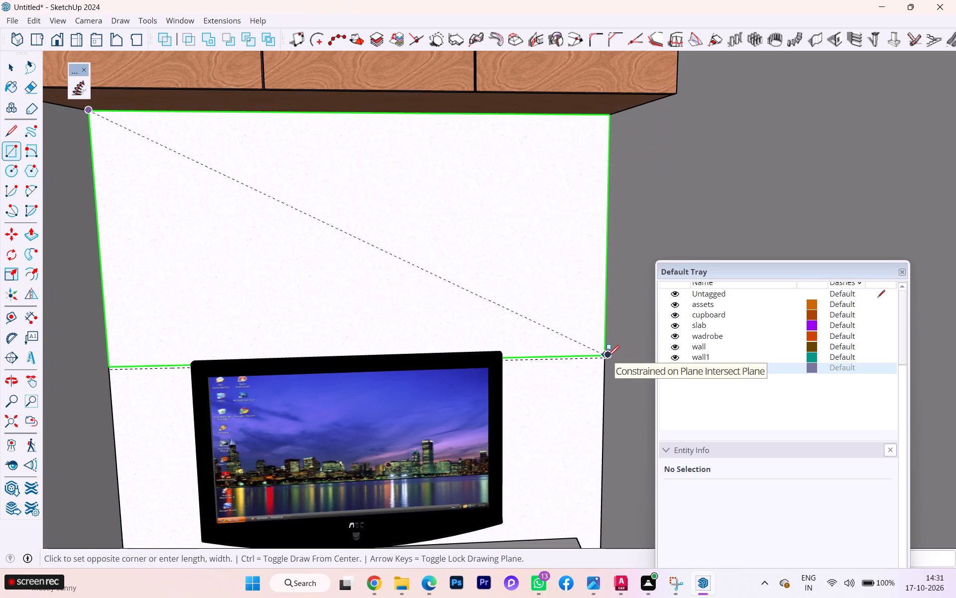
left_click(608, 358)
key("space")
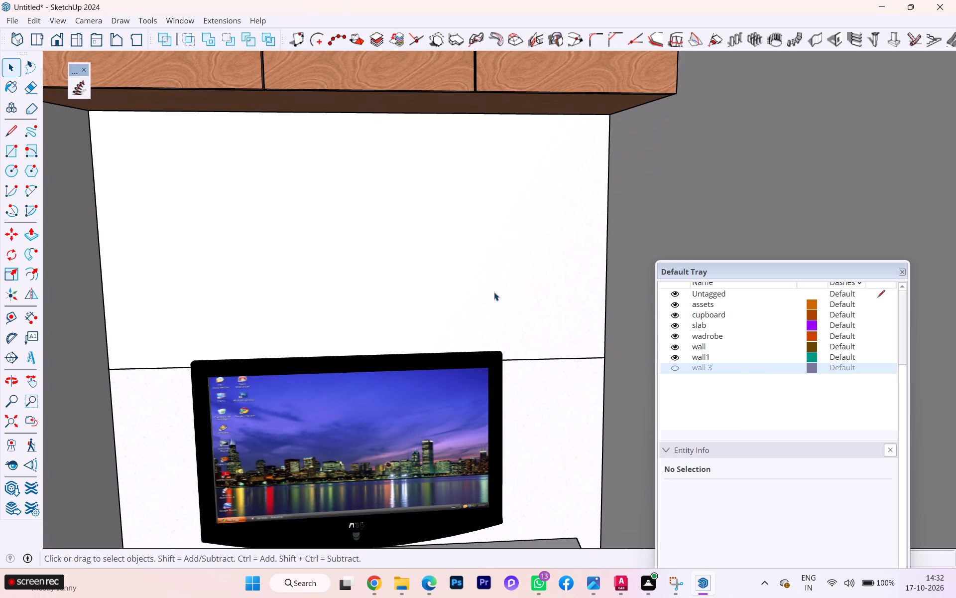
Group the new wall rectangle's face together with its bounding edges.
left_click(476, 282)
double_click(476, 282)
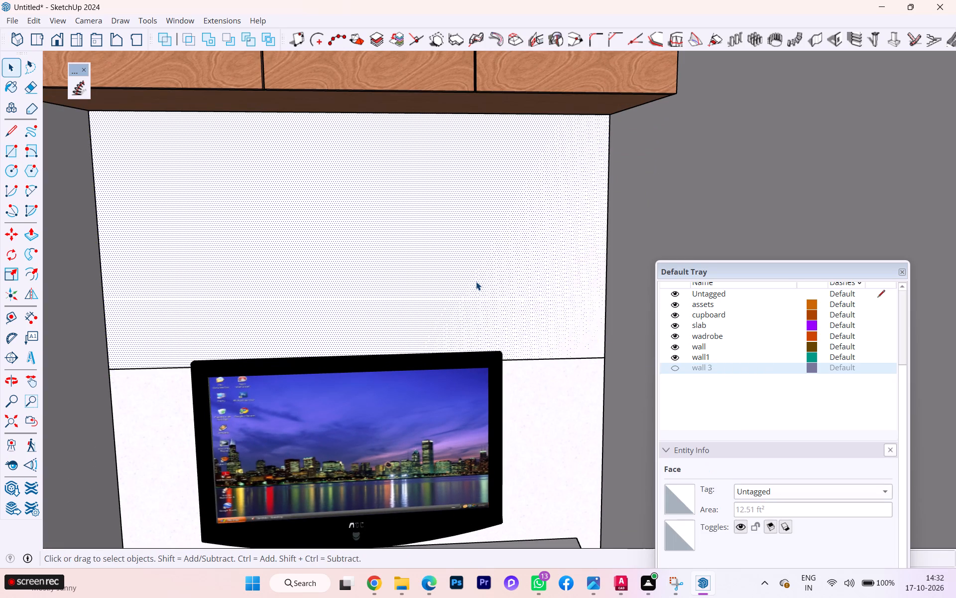
right_click(476, 282)
left_click(508, 116)
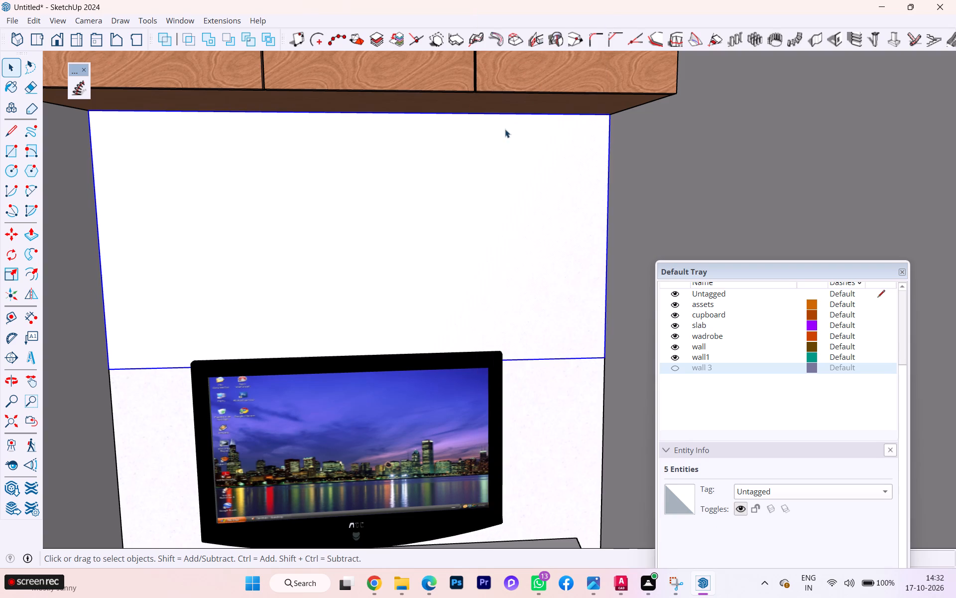
Open the wall panel group for editing and try to push/pull its face by 2".
double_click(508, 214)
left_click(500, 215)
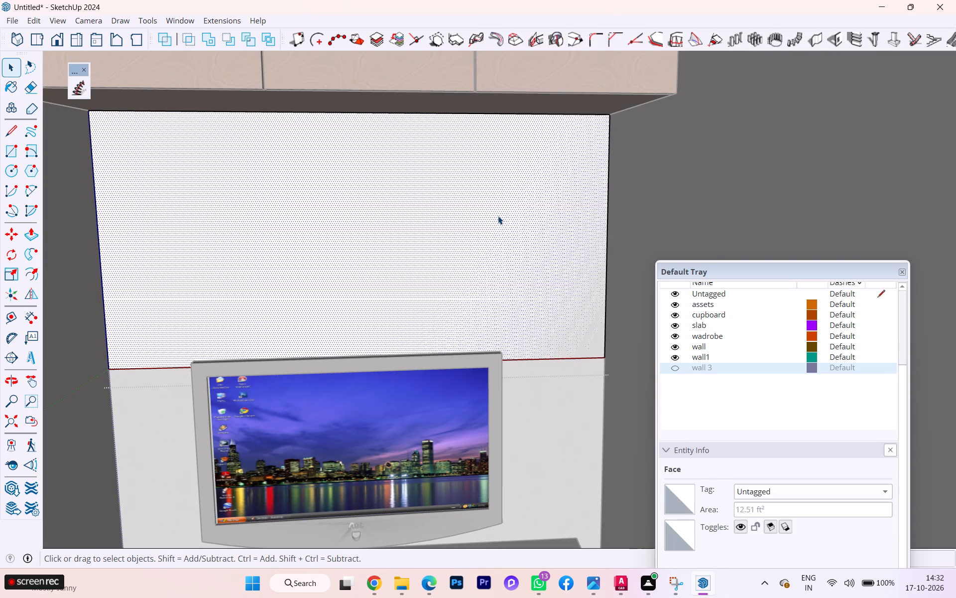
key("p")
left_click(495, 220)
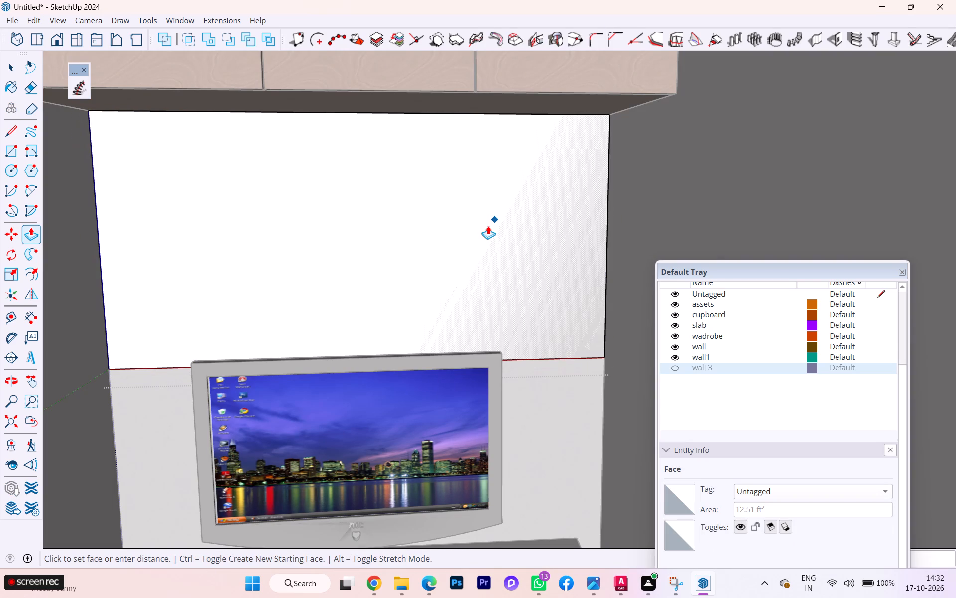
key("2")
key("Return")
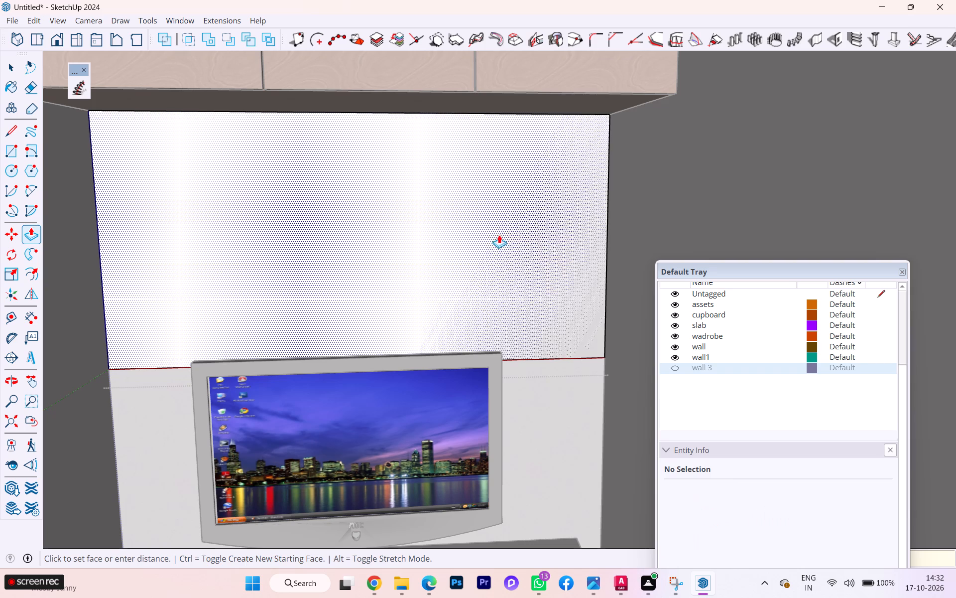
scroll(521, 240, "down", 2)
middle_click_drag(534, 264, 502, 274)
left_click(547, 267)
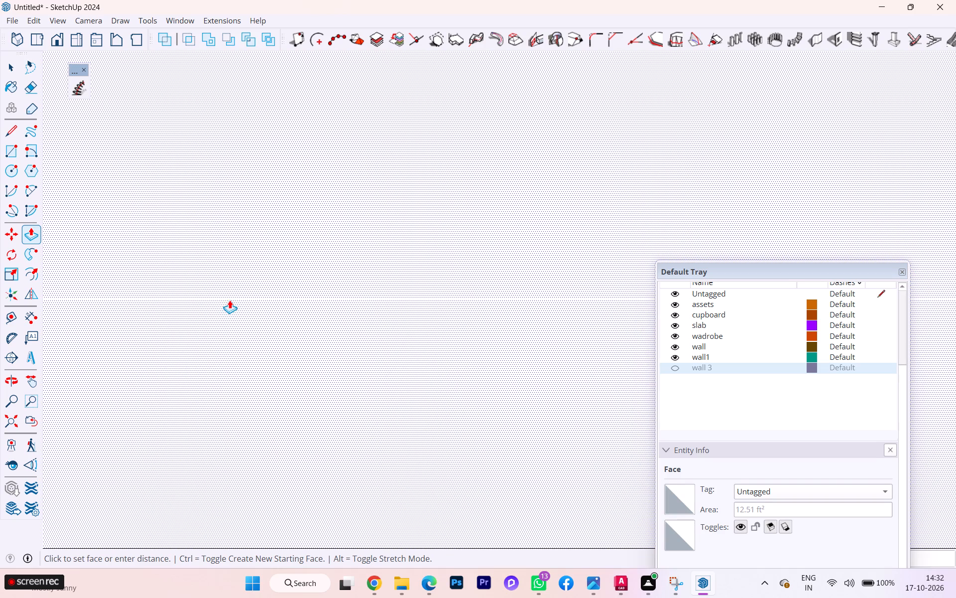
key("ctrl+z")
left_click(363, 254)
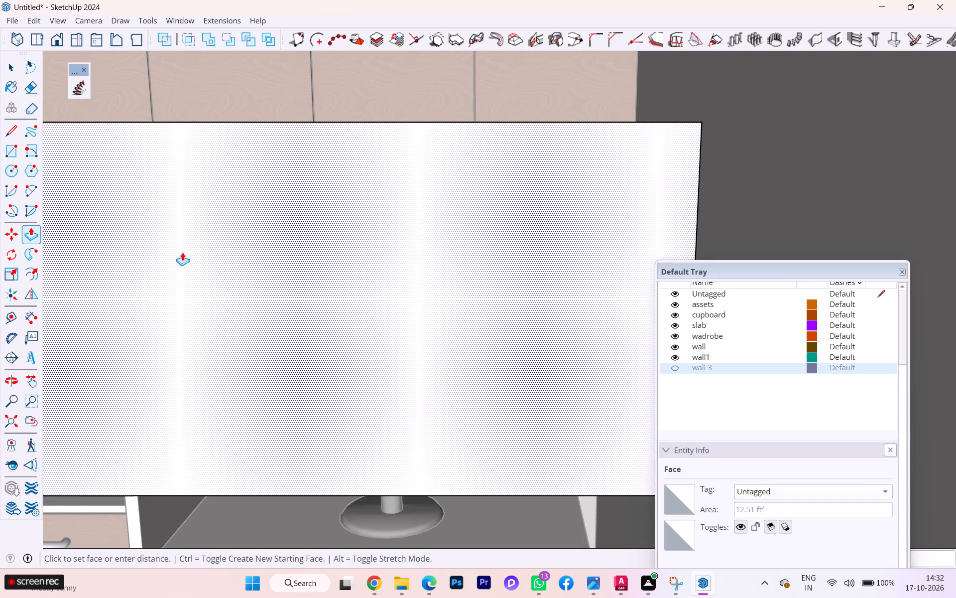
key("Escape")
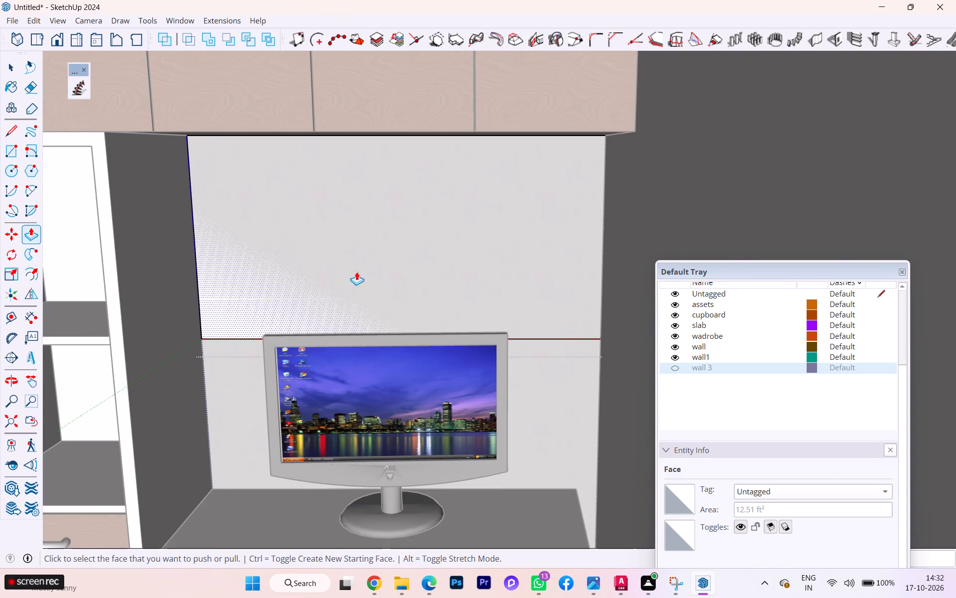
Hide the wall1 tag to open up a side view of the desk area.
scroll(389, 283, "down", 1)
middle_click_drag(393, 285, 378, 298)
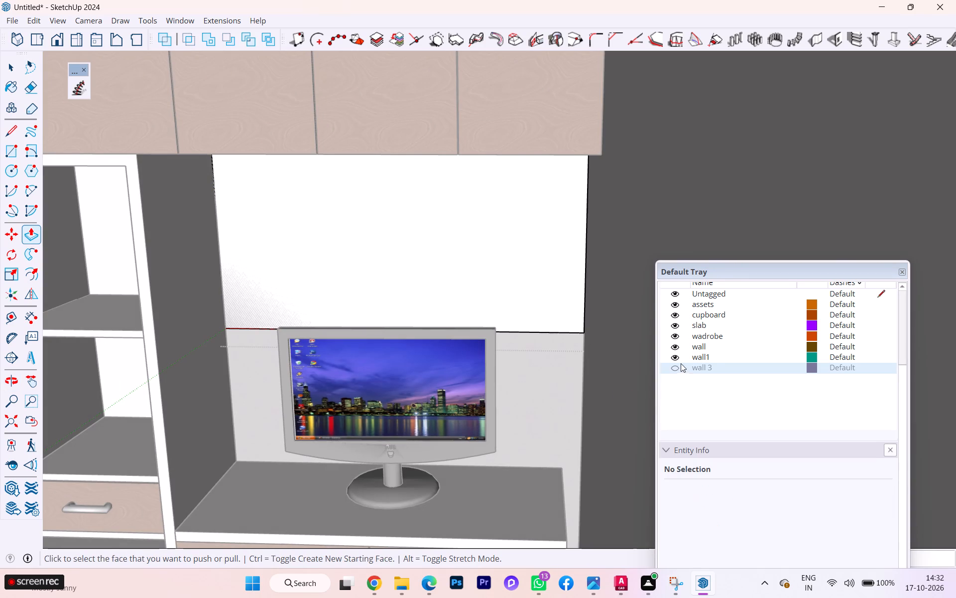
left_click(676, 356)
Push/pull the panel's face 2" out from the wall above the desk.
scroll(634, 363, "down", 1)
middle_click_drag(622, 362, 332, 359)
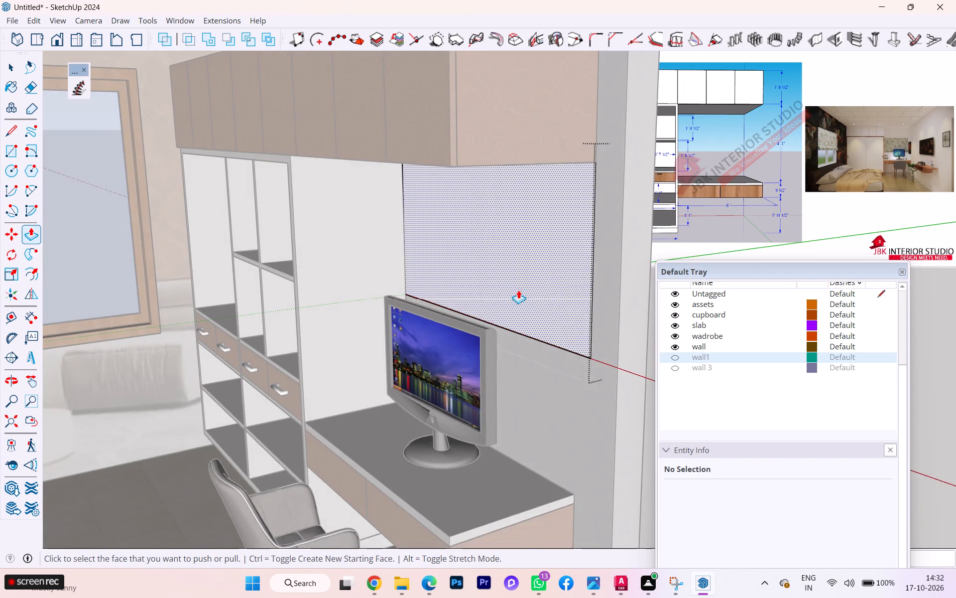
scroll(543, 279, "up", 1)
left_click(551, 271)
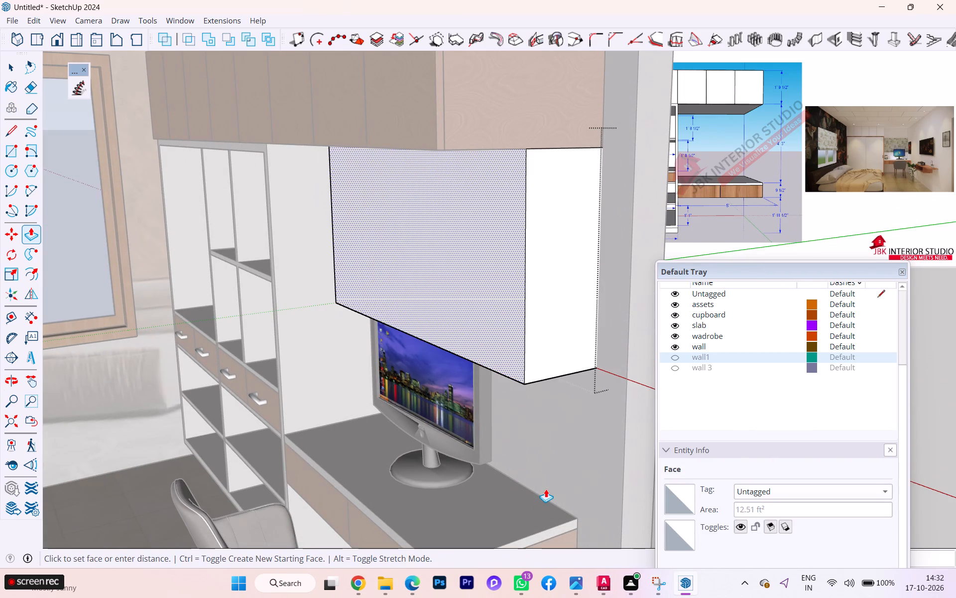
left_click(573, 516)
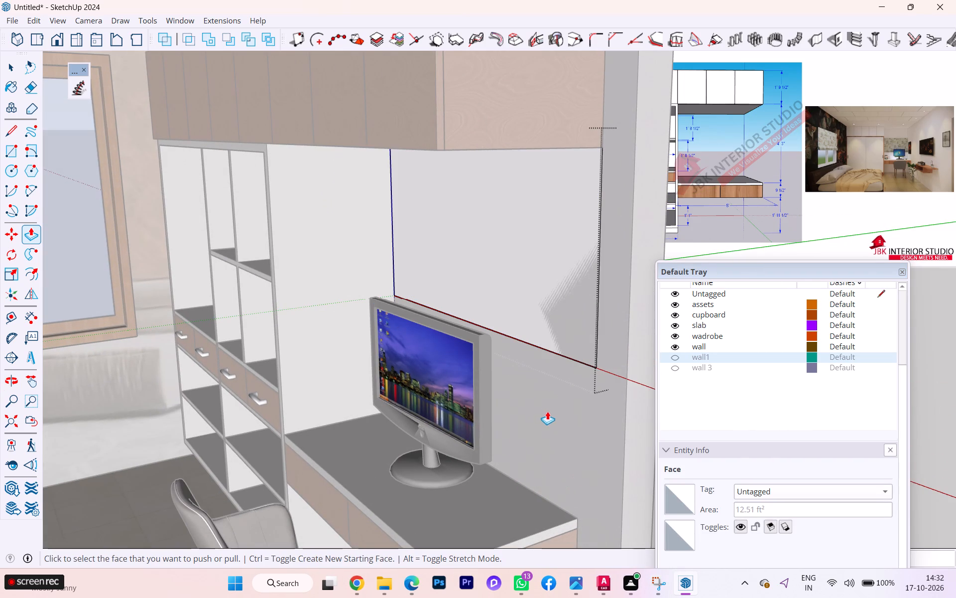
left_click(580, 330)
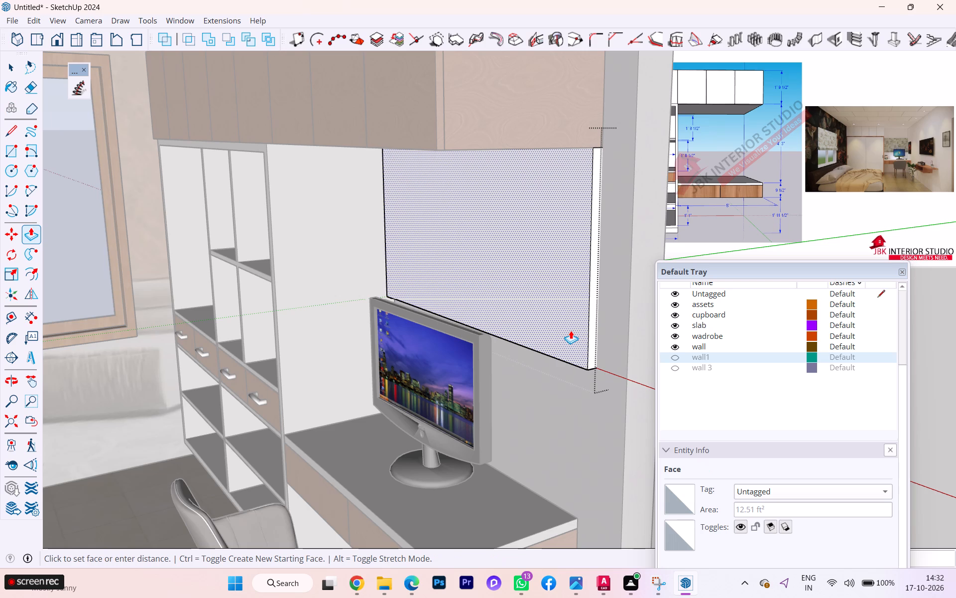
key("2")
key("Return")
key("space")
Close the wall panel group and return to the whole room model.
scroll(386, 375, "down", 2)
middle_click_drag(383, 372, 610, 415)
scroll(354, 355, "down", 1)
scroll(229, 349, "down", 1)
middle_click_drag(229, 349, 216, 236)
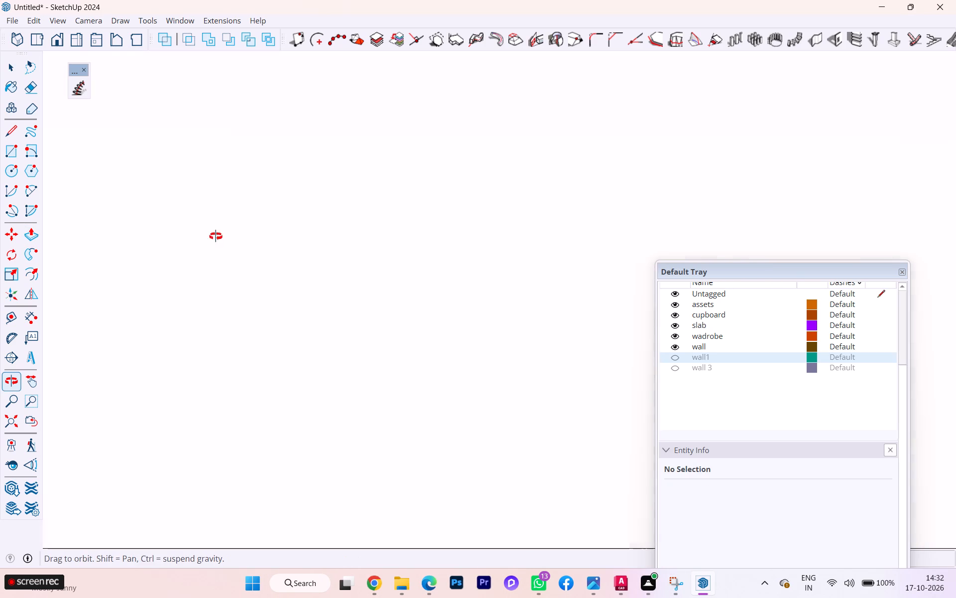
middle_click_drag(216, 236, 216, 233)
scroll(221, 270, "down", 3)
scroll(139, 310, "down", 2)
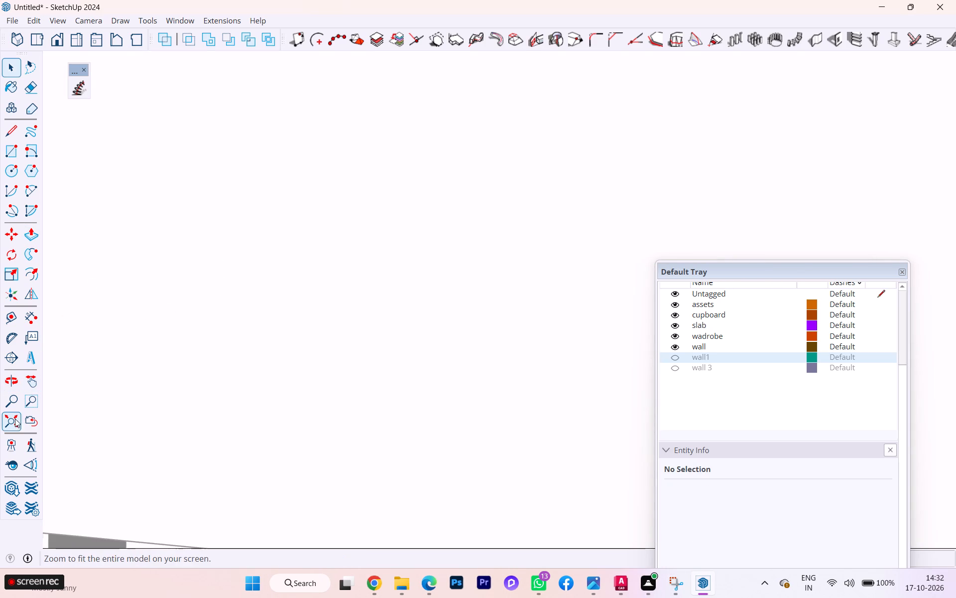
left_click(12, 423)
scroll(252, 367, "up", 1)
scroll(183, 358, "down", 2)
scroll(142, 352, "down", 1)
scroll(142, 352, "up", 1)
scroll(142, 352, "down", 2)
scroll(141, 353, "up", 2)
scroll(141, 353, "down", 1)
scroll(141, 353, "up", 1)
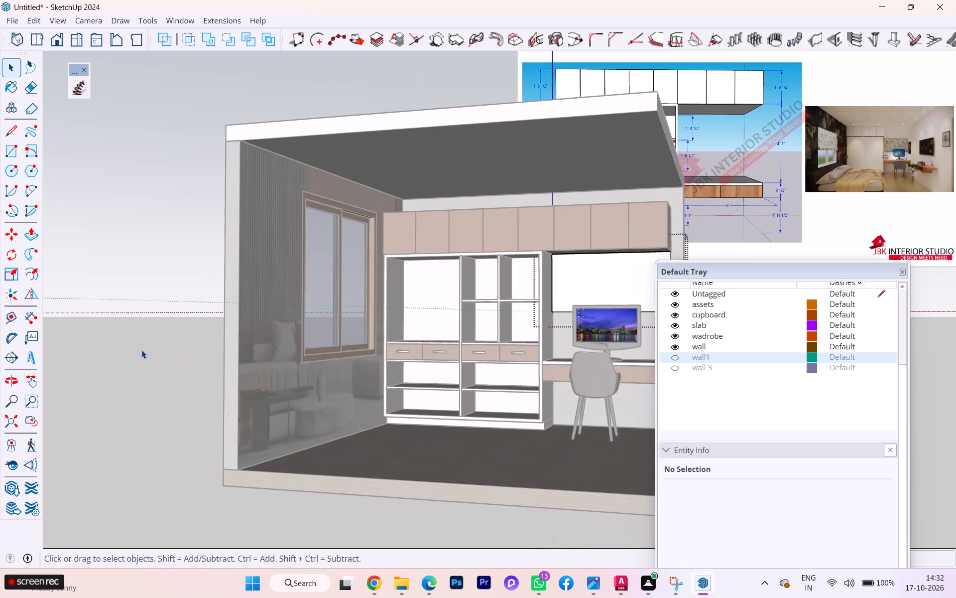
scroll(141, 349, "down", 1)
left_click(462, 516)
Examine the wall panel's fit beneath the overhead cabinets from the room's open side, and select its group.
scroll(540, 420, "down", 1)
middle_click_drag(540, 420, 463, 446)
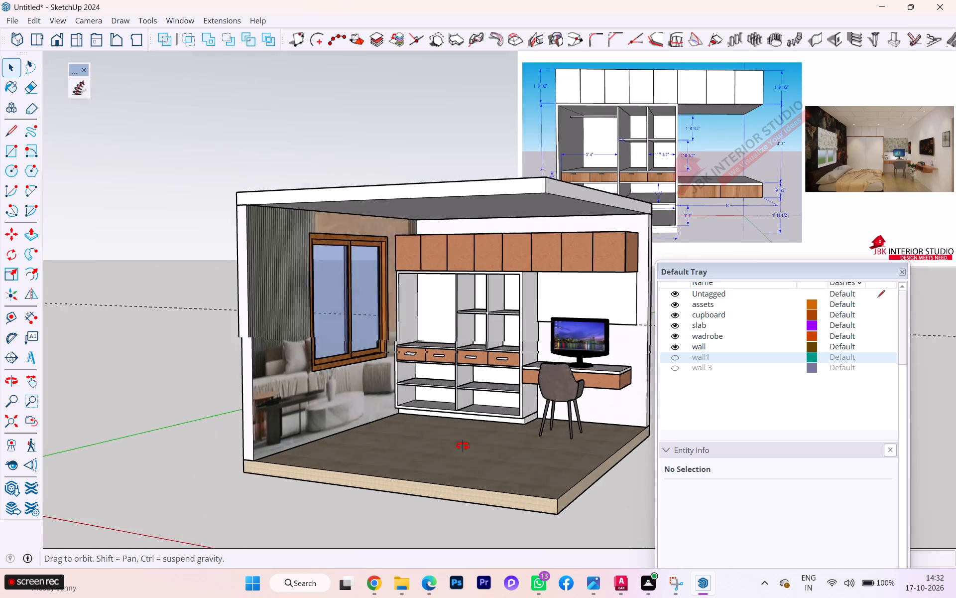
middle_click_drag(463, 446, 404, 455)
scroll(634, 266, "up", 2)
scroll(615, 303, "up", 4)
scroll(620, 249, "up", 2)
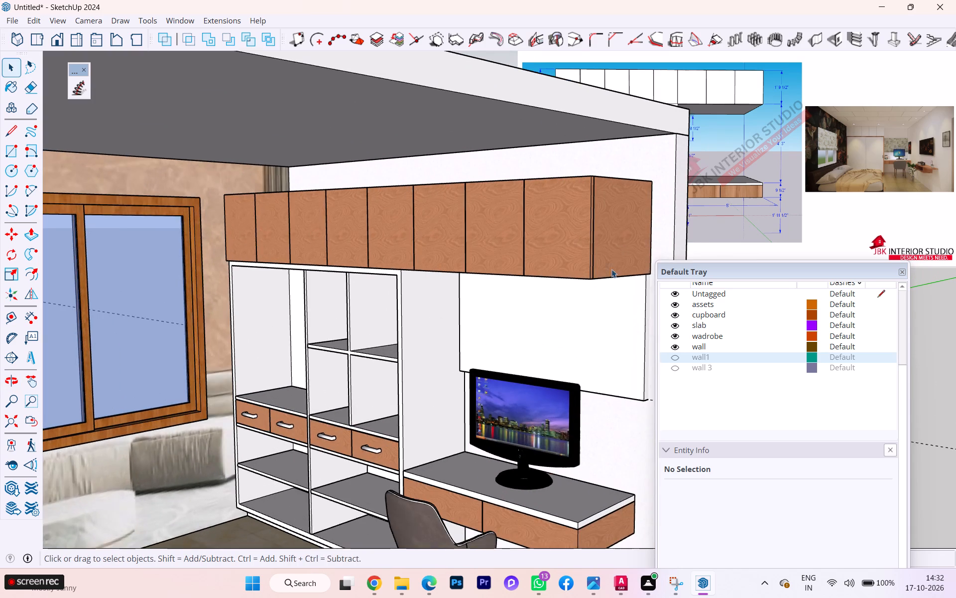
scroll(555, 267, "up", 3)
scroll(519, 276, "down", 1)
middle_click_drag(510, 276, 394, 277)
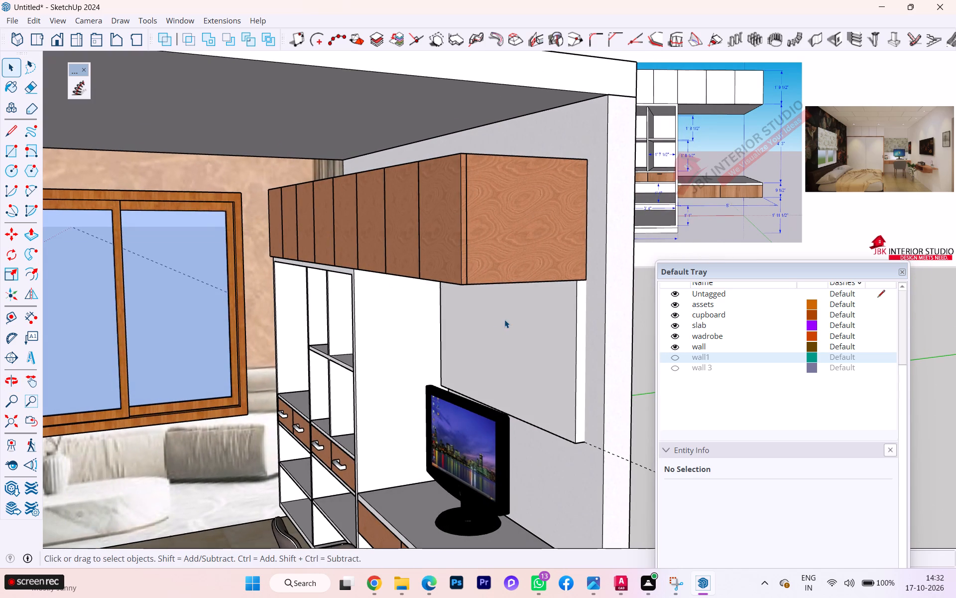
left_click(505, 319)
scroll(508, 326, "down", 1)
middle_click_drag(508, 328, 644, 314)
scroll(455, 289, "down", 2)
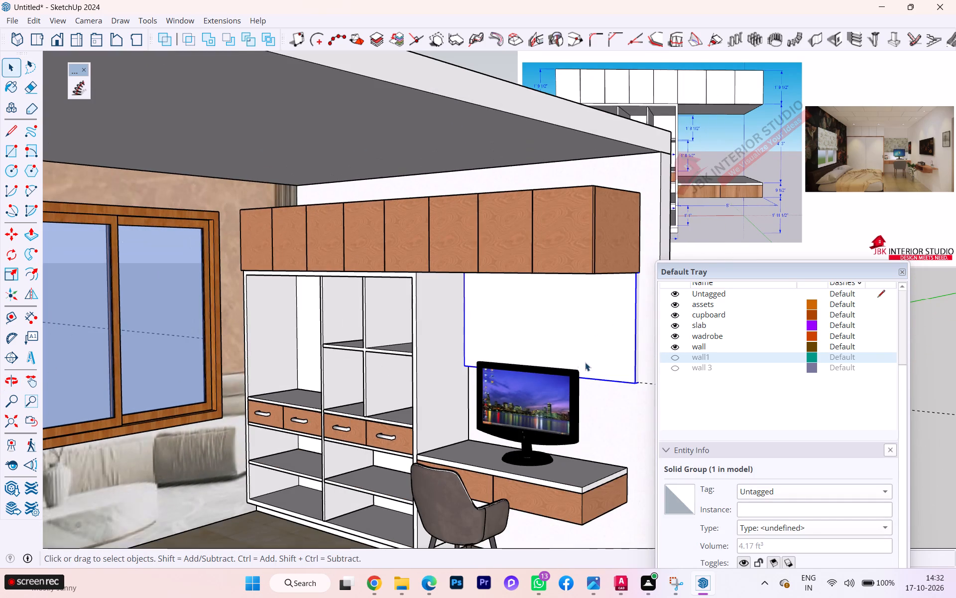
Examine the selected panel's lower edge and its thickness against the wall from below and from the side.
scroll(591, 359, "down", 1)
middle_click_drag(593, 357, 446, 169)
scroll(542, 288, "up", 4)
scroll(610, 310, "up", 4)
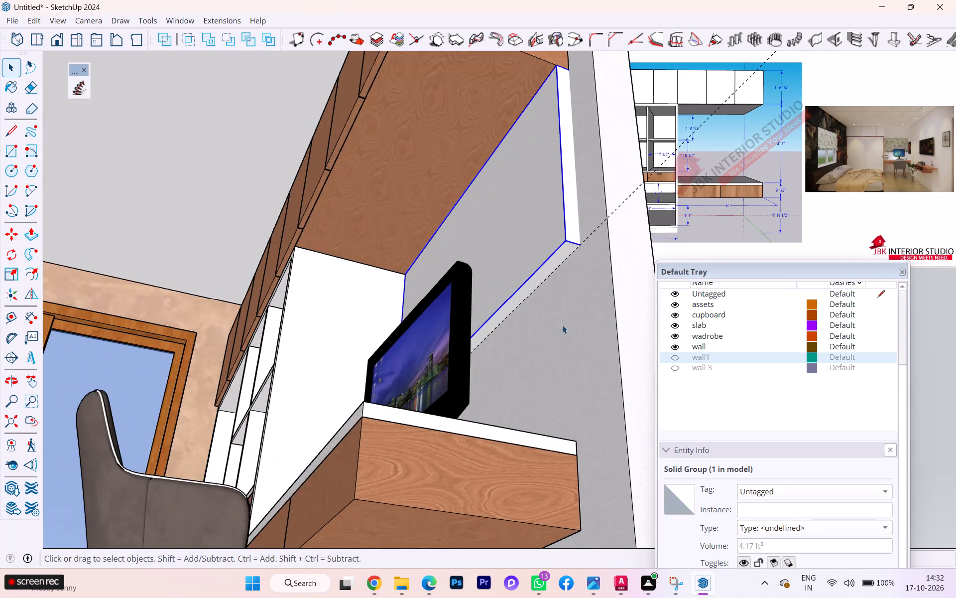
middle_click_drag(535, 282, 479, 293)
scroll(502, 277, "up", 14)
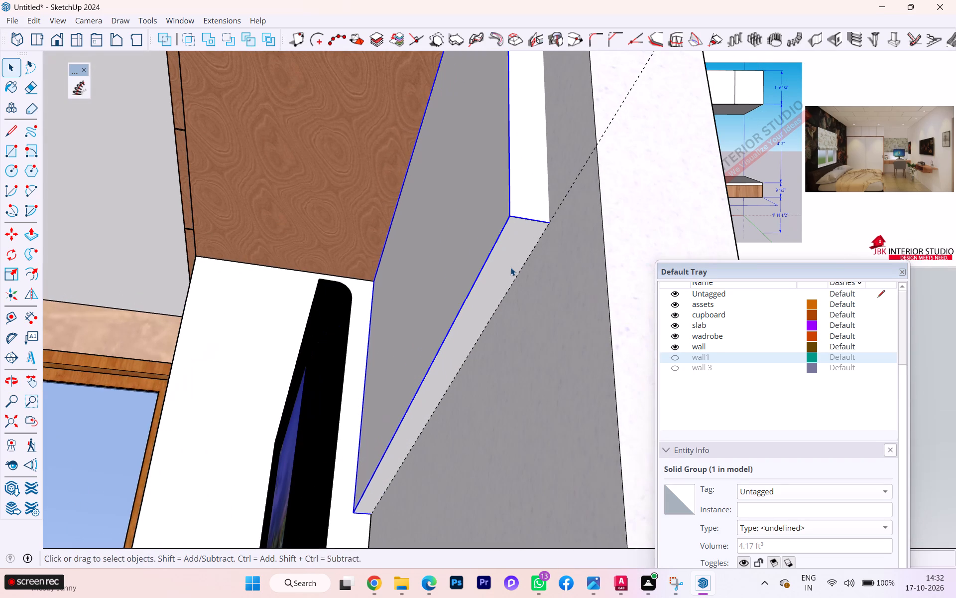
scroll(503, 265, "down", 1)
scroll(488, 264, "up", 1)
scroll(488, 264, "down", 1)
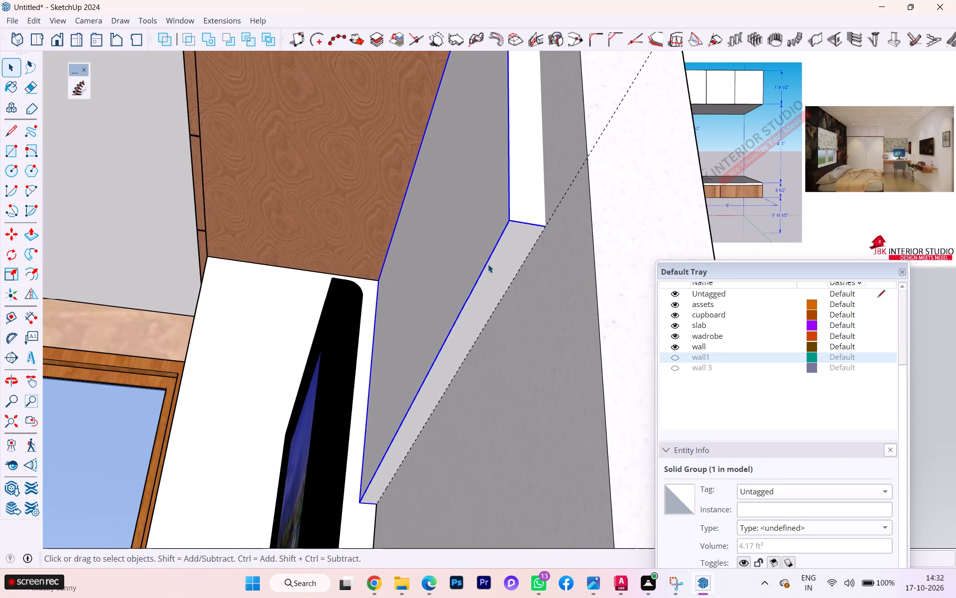
scroll(483, 265, "down", 2)
middle_click_drag(444, 285, 479, 344)
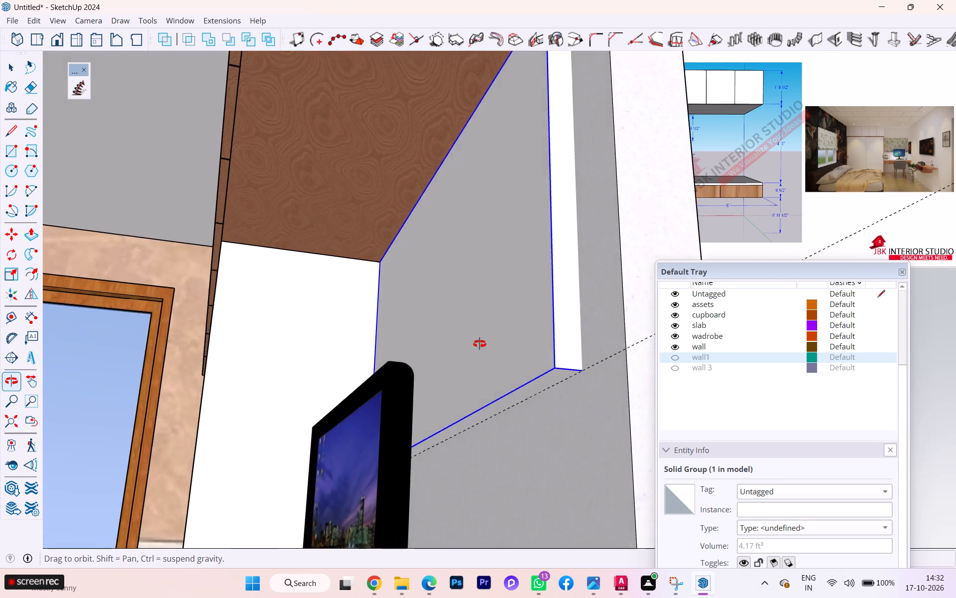
middle_click_drag(479, 344, 393, 275)
scroll(411, 314, "down", 5)
scroll(411, 316, "up", 2)
scroll(408, 324, "down", 2)
middle_click_drag(406, 323, 448, 329)
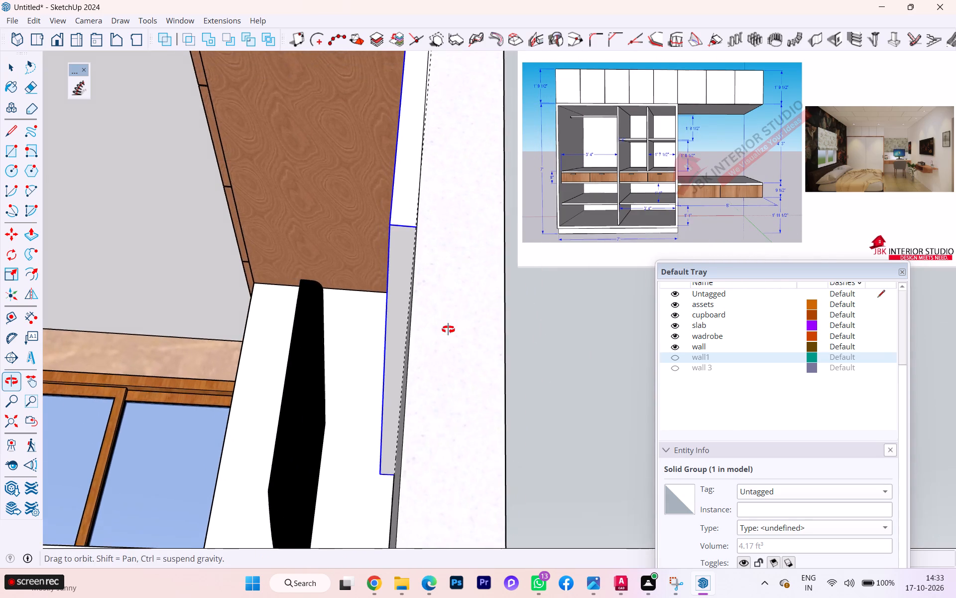
middle_click_drag(448, 329, 472, 340)
scroll(440, 299, "up", 3)
scroll(406, 263, "up", 1)
scroll(406, 263, "down", 1)
scroll(406, 263, "up", 7)
scroll(463, 155, "up", 1)
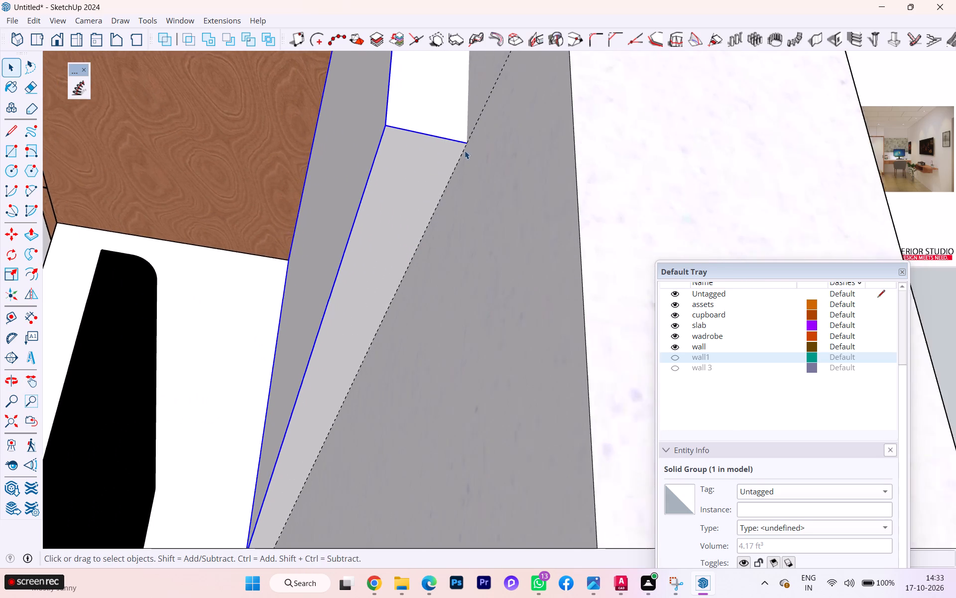
Open the wall panel's group and select its narrow underside face together with its edges.
scroll(465, 150, "up", 2)
middle_click_drag(461, 141, 453, 154)
scroll(461, 141, "down", 1)
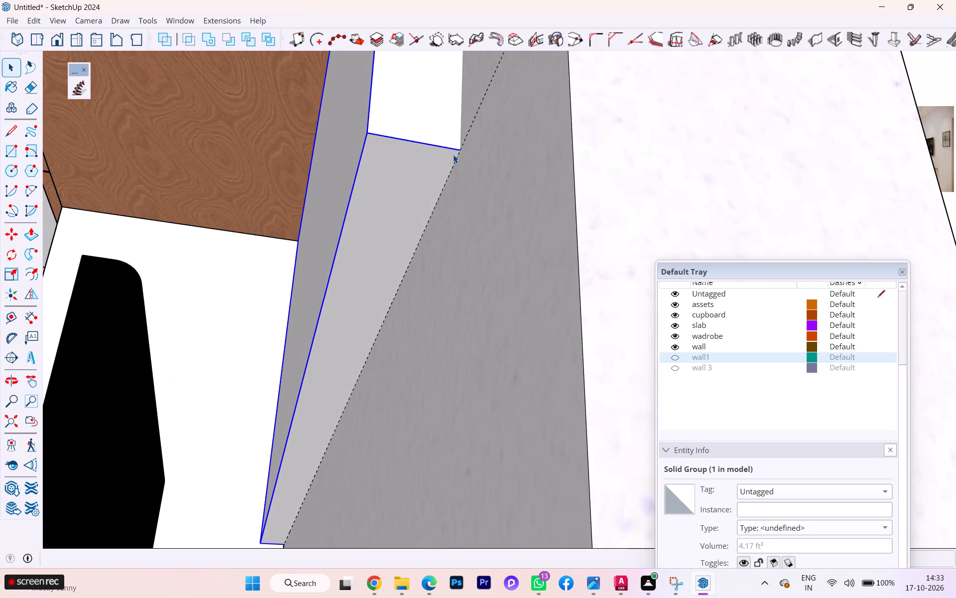
scroll(453, 154, "up", 2)
left_click_drag(452, 155, 404, 188)
left_click(370, 214)
key("space")
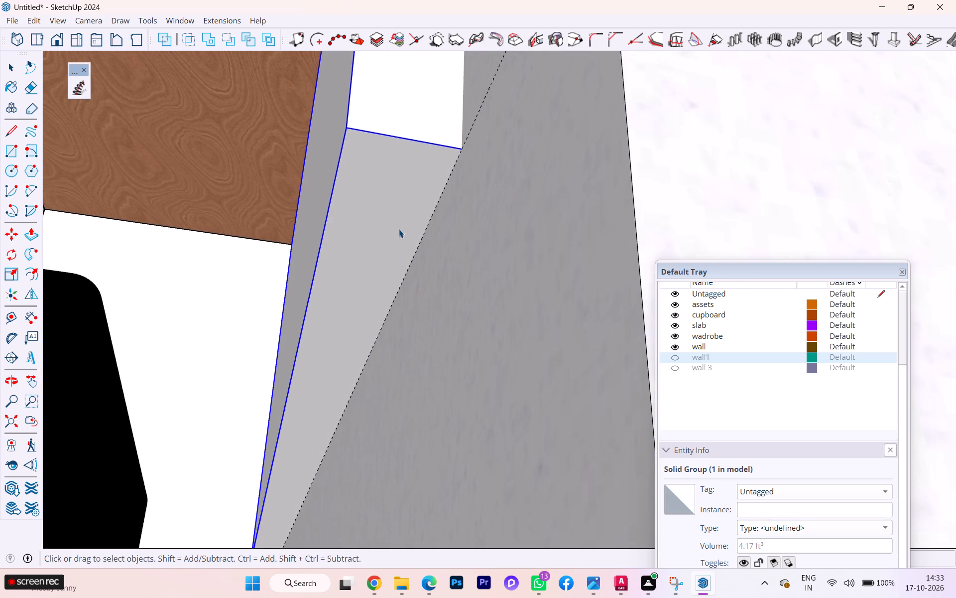
left_click(372, 223)
triple_click(369, 223)
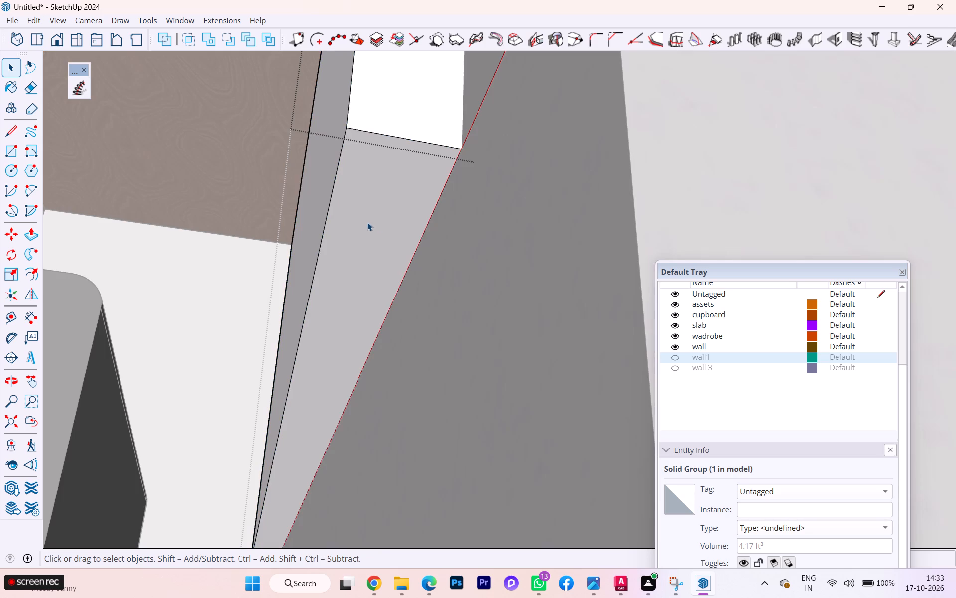
double_click(367, 222)
left_click(365, 222)
triple_click(365, 222)
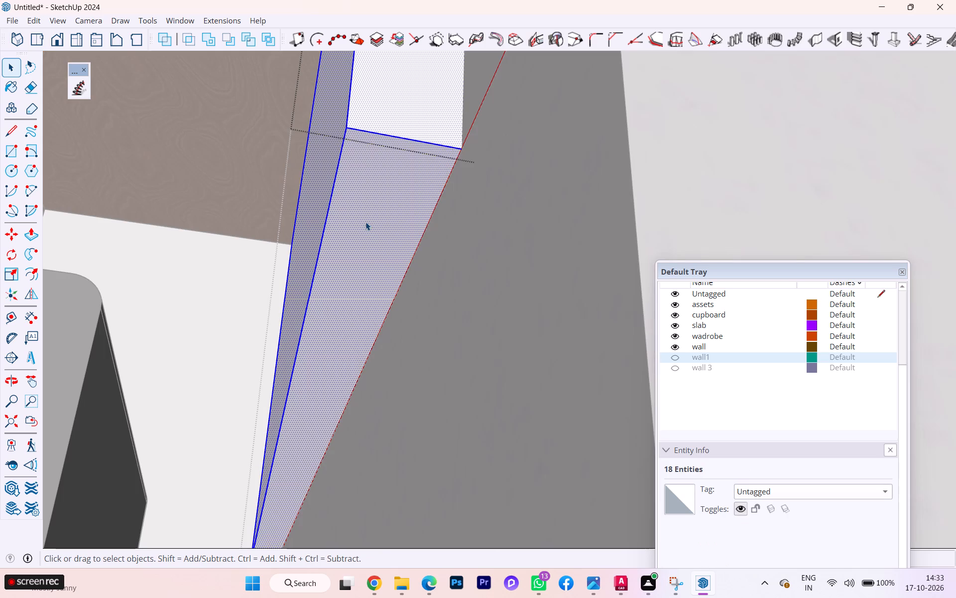
triple_click(365, 221)
left_click(364, 221)
double_click(388, 213)
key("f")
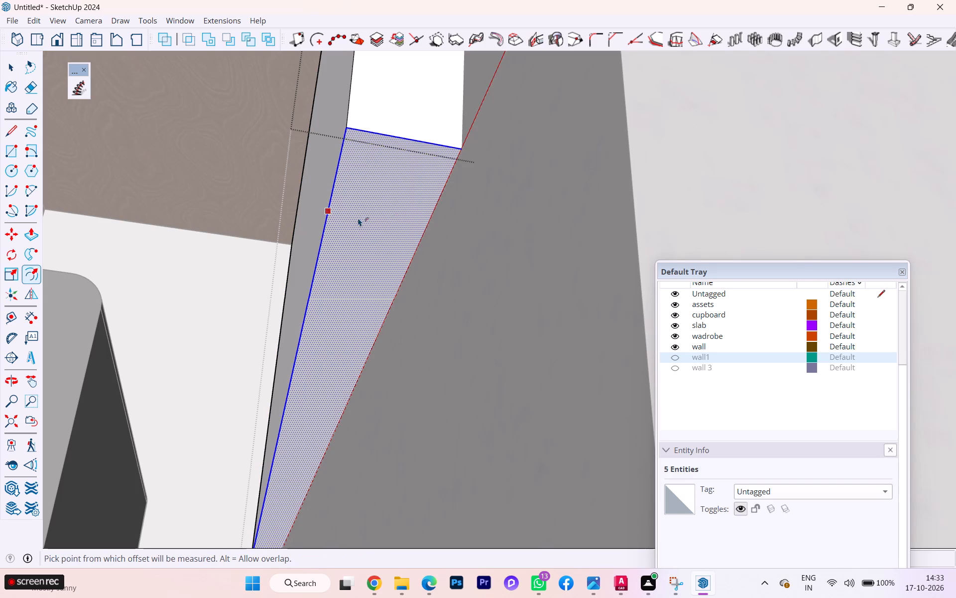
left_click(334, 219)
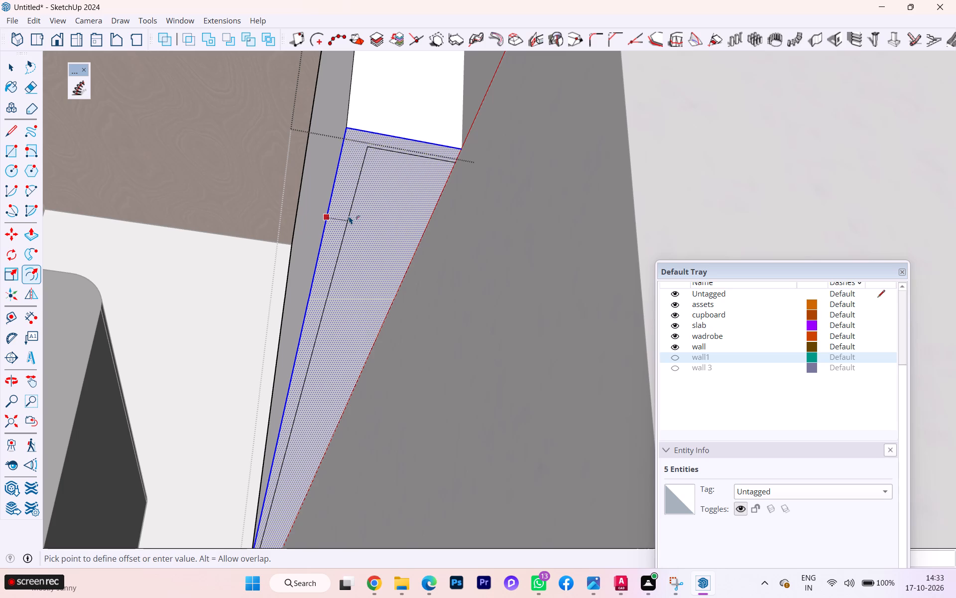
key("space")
Draw a narrow rectangular strip along the middle of the panel's underside, running its full length.
scroll(395, 176, "down", 2)
middle_click_drag(398, 155, 385, 173)
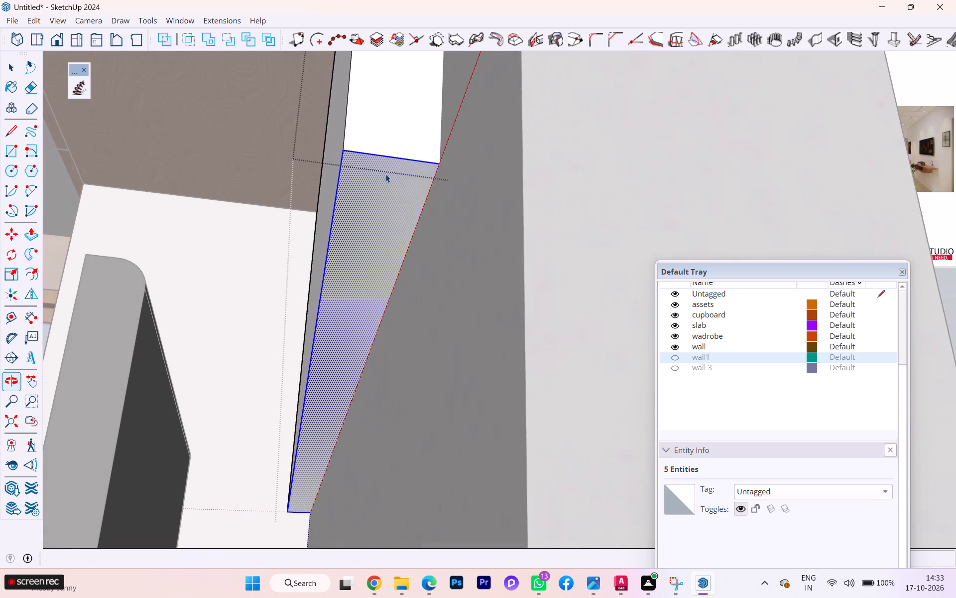
key("r")
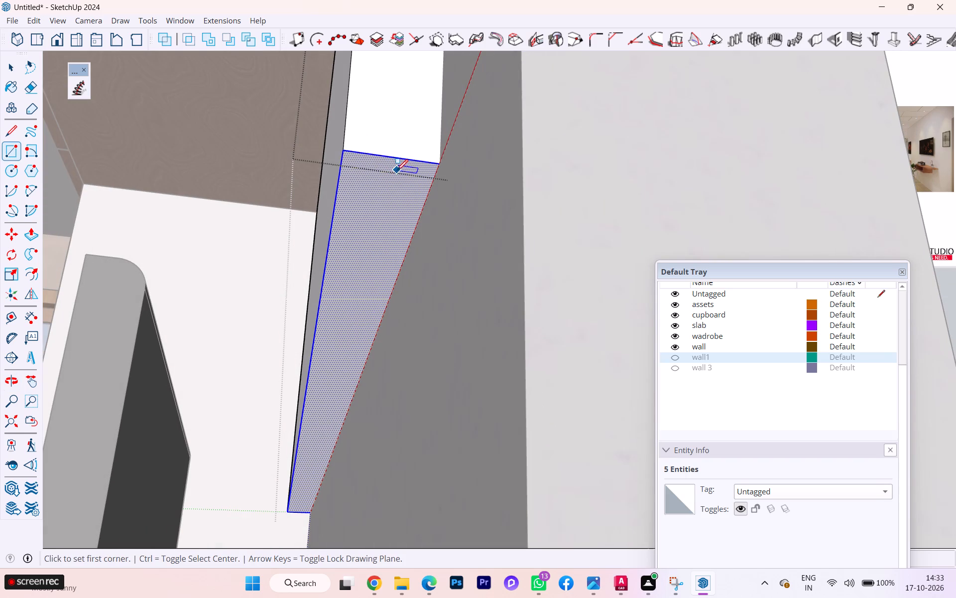
key("Return")
scroll(397, 171, "up", 2)
left_click(391, 157)
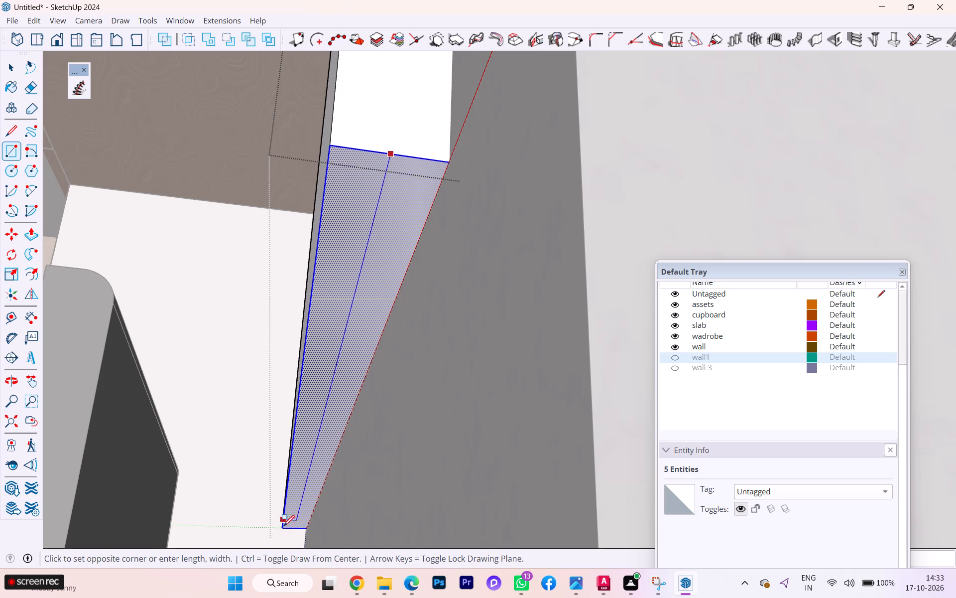
key("Escape")
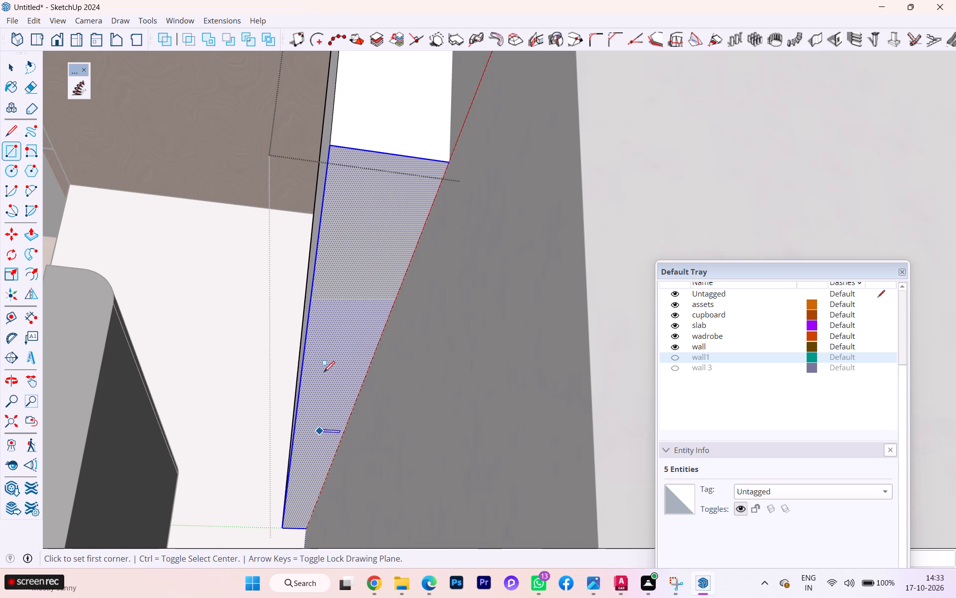
middle_click_drag(380, 152, 351, 159)
left_click(372, 158)
scroll(359, 242, "down", 2)
middle_click_drag(367, 266, 424, 280)
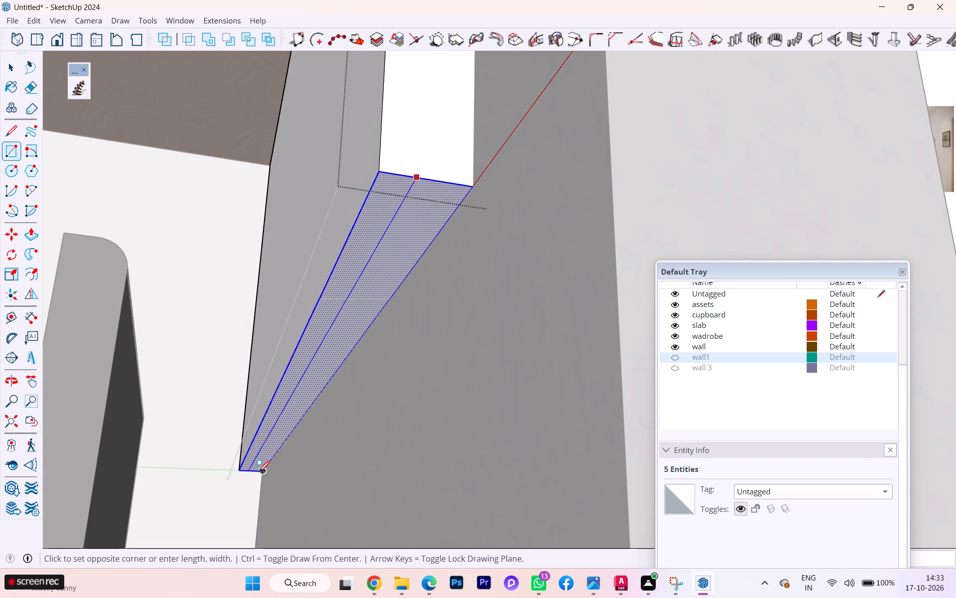
scroll(257, 469, "up", 2)
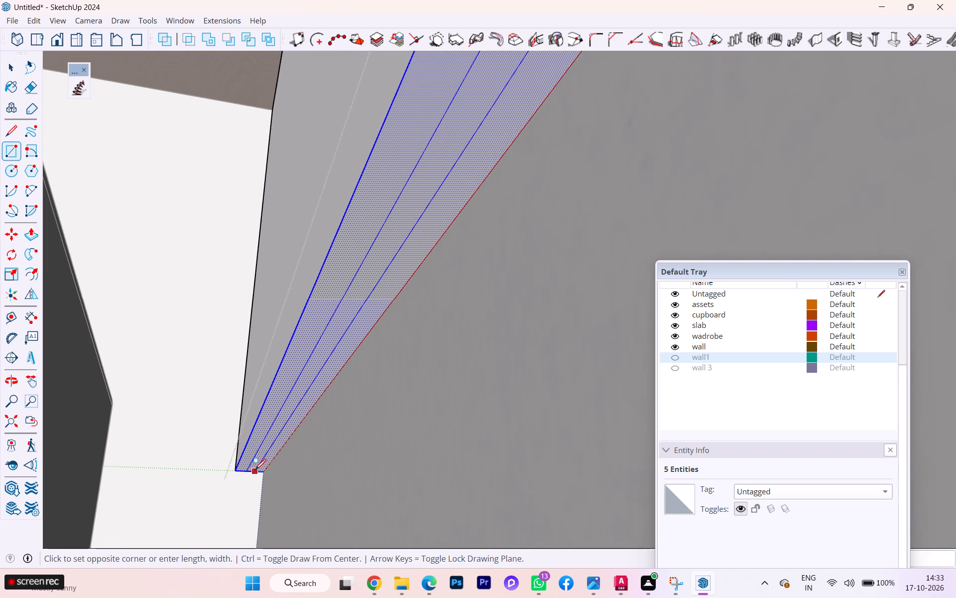
left_click(255, 470)
key("space")
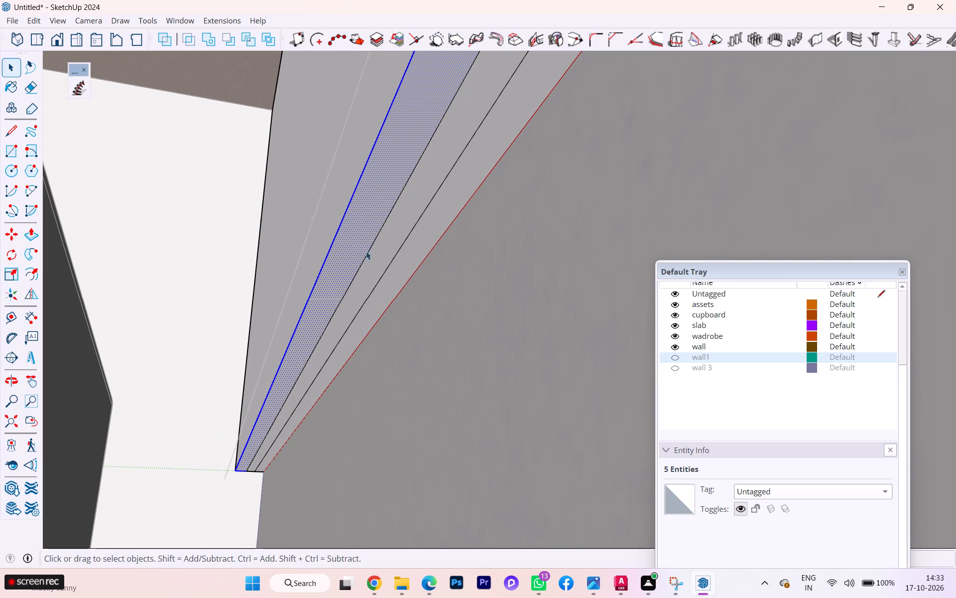
Push/pull the middle strip up into the panel's underside to form a shallow full-length groove.
left_click(386, 243)
middle_click_drag(388, 242, 328, 333)
scroll(387, 244, "down", 1)
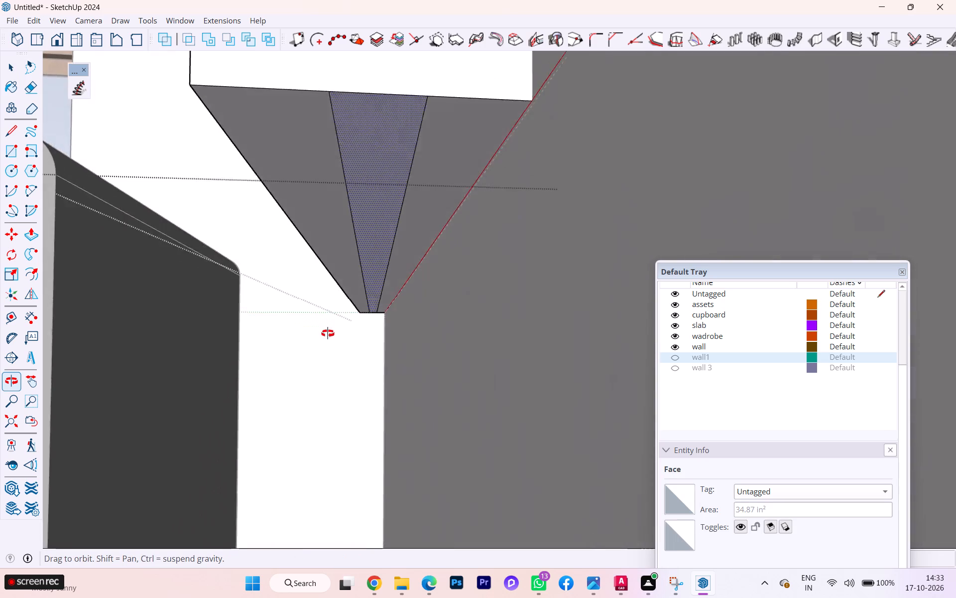
middle_click_drag(328, 333, 328, 338)
key("p")
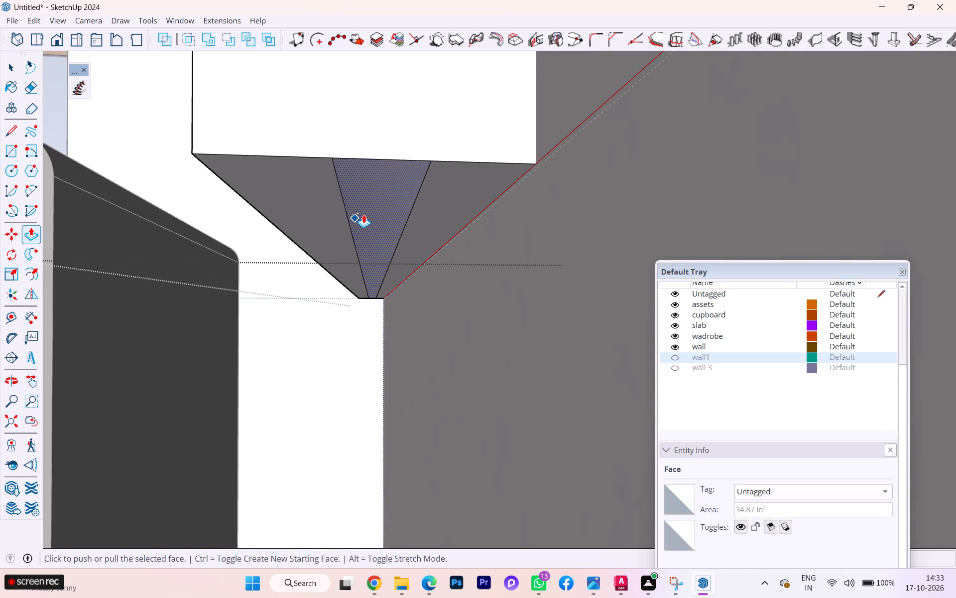
left_click(367, 210)
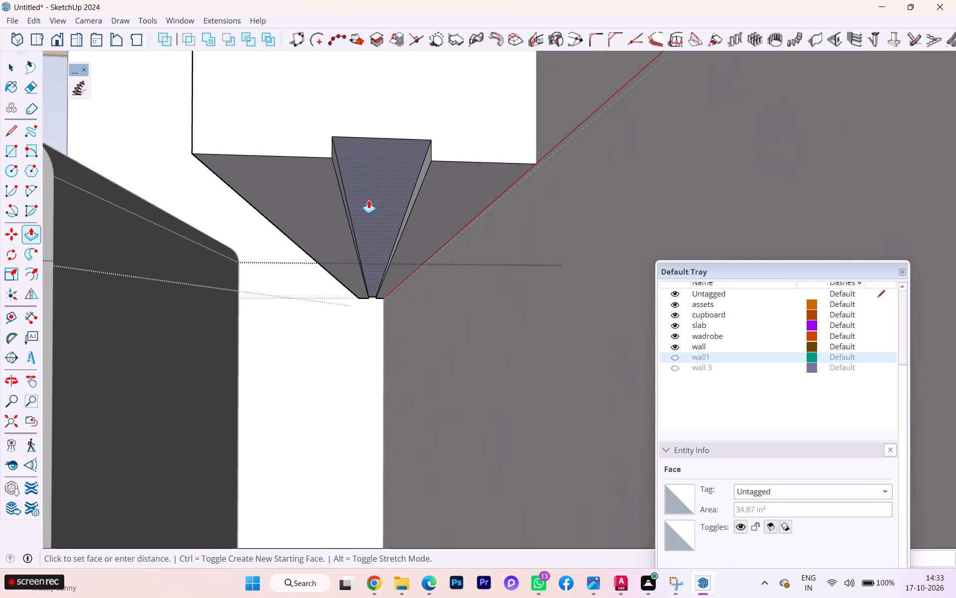
left_click(368, 200)
scroll(284, 236, "down", 1)
middle_click_drag(283, 235, 404, 205)
key("space")
Examine the groove along the panel's underside in relation to the wall, desk and overhead cabinets.
scroll(377, 228, "down", 1)
middle_click_drag(374, 227, 274, 159)
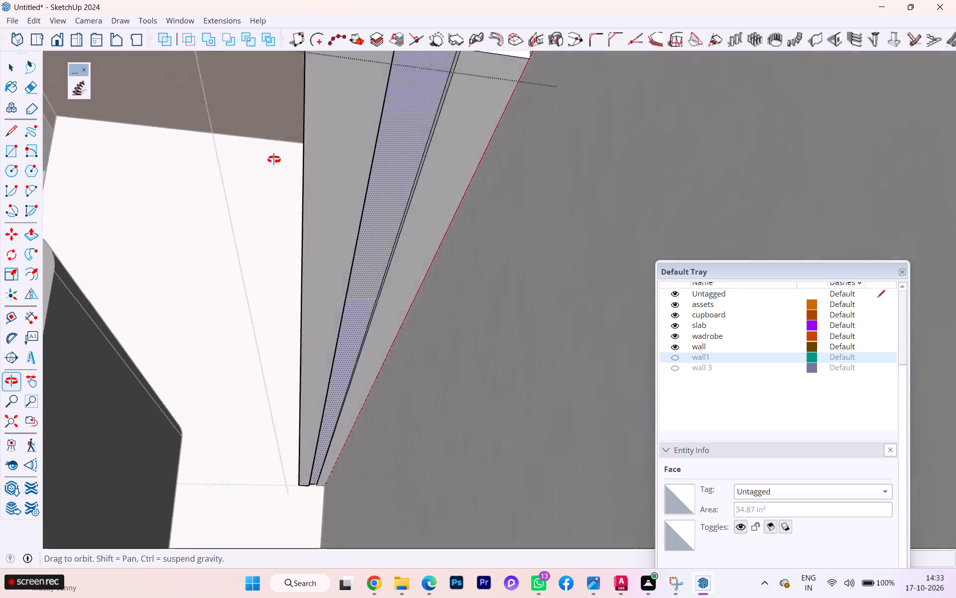
middle_click_drag(274, 159, 252, 174)
scroll(265, 210, "down", 1)
middle_click_drag(265, 212, 423, 214)
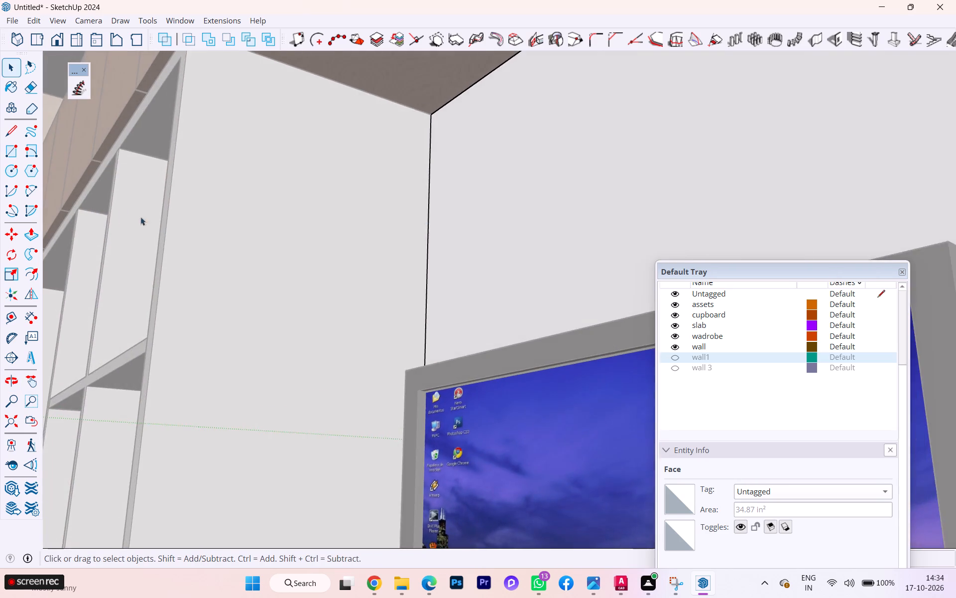
scroll(120, 216, "down", 12)
scroll(191, 252, "down", 1)
middle_click_drag(191, 251, 201, 271)
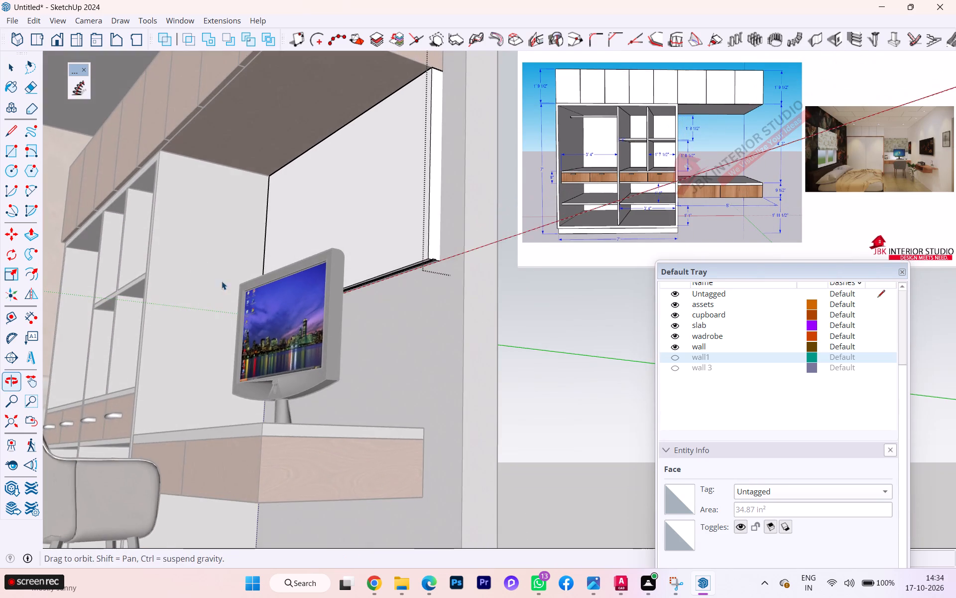
scroll(418, 243, "up", 7)
scroll(449, 295, "down", 1)
scroll(450, 296, "up", 3)
scroll(449, 272, "down", 1)
scroll(448, 266, "up", 5)
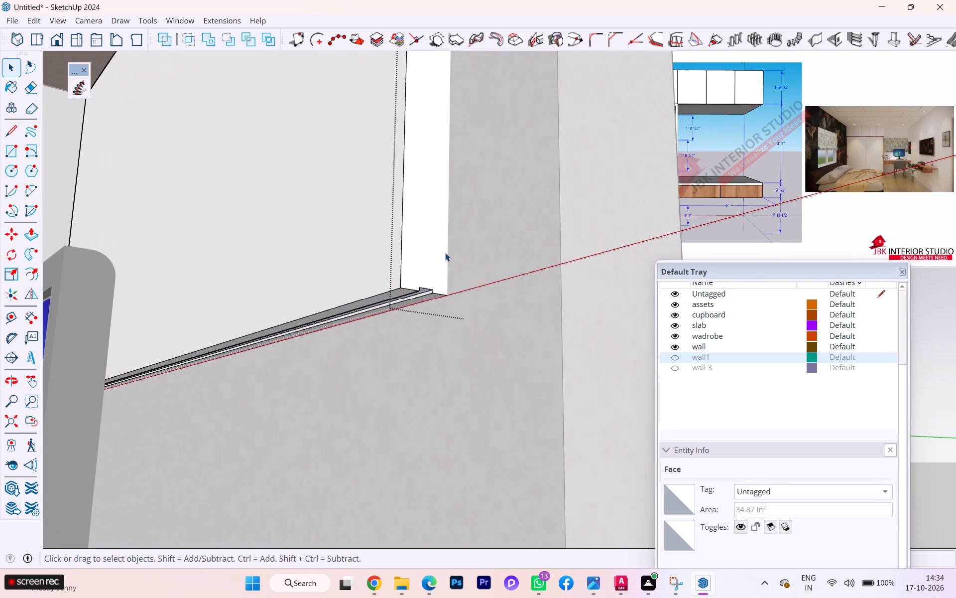
scroll(428, 255, "up", 7)
scroll(418, 261, "down", 1)
scroll(418, 261, "up", 2)
scroll(417, 261, "down", 1)
middle_click_drag(401, 258, 276, 243)
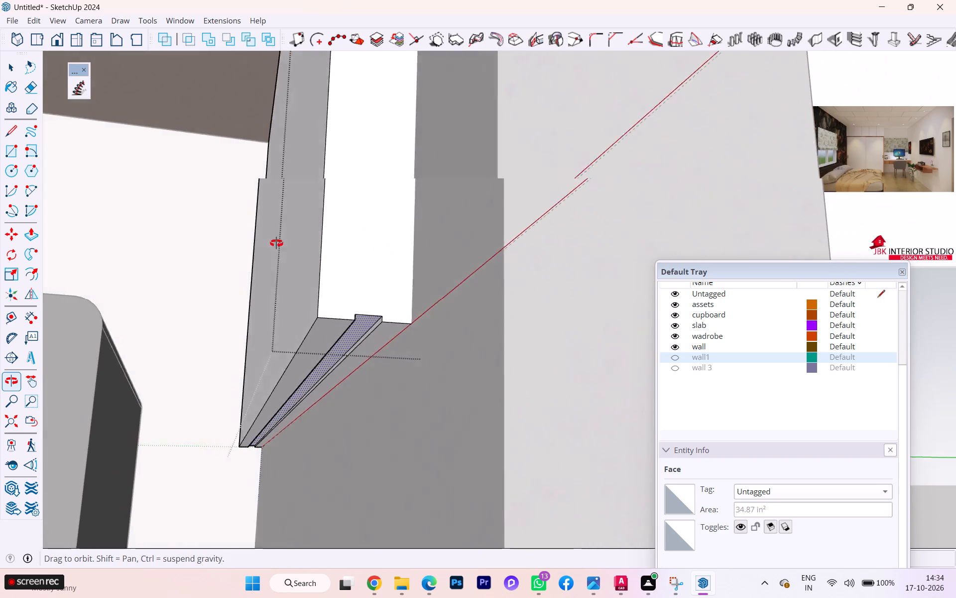
middle_click_drag(276, 243, 313, 279)
scroll(406, 323, "up", 2)
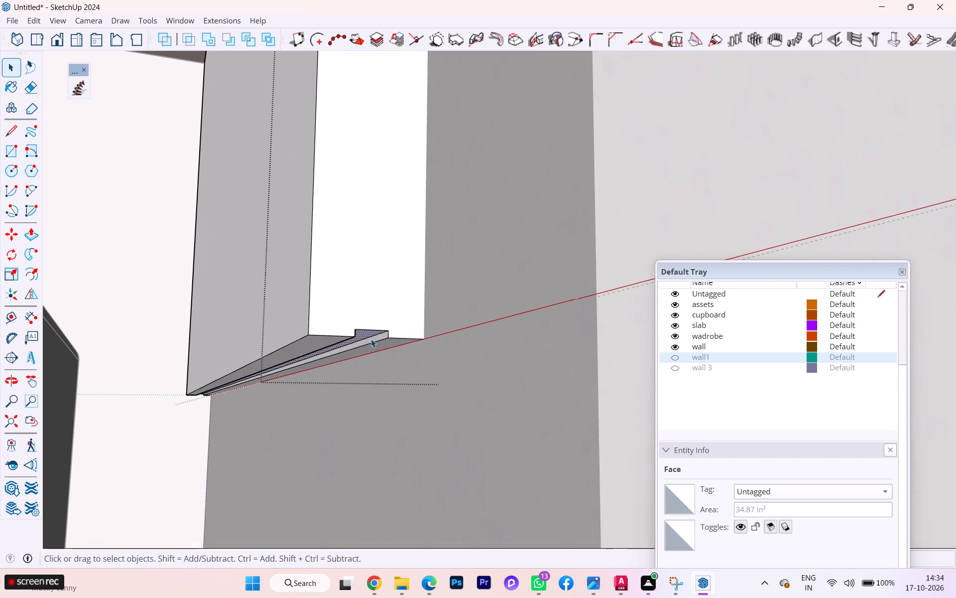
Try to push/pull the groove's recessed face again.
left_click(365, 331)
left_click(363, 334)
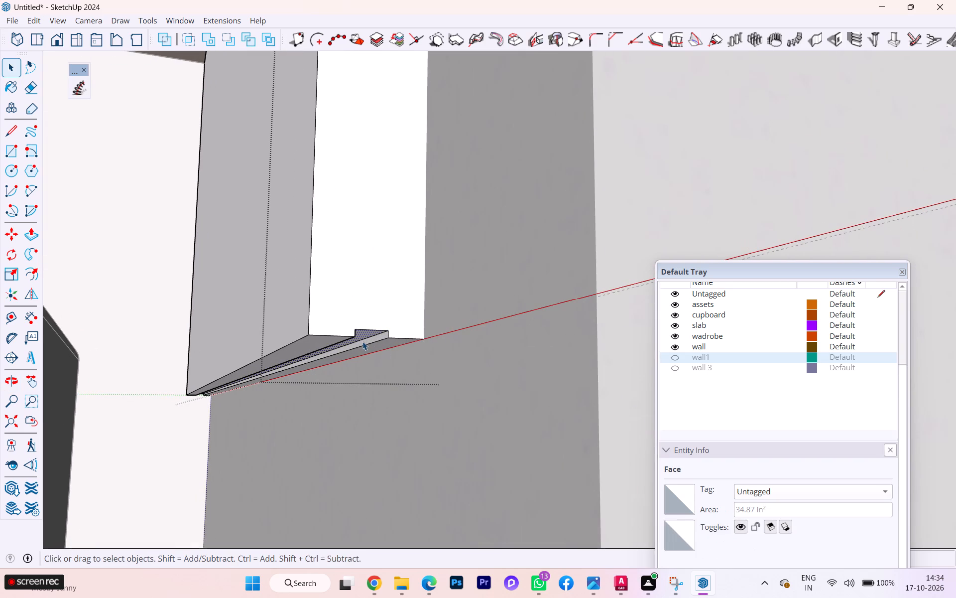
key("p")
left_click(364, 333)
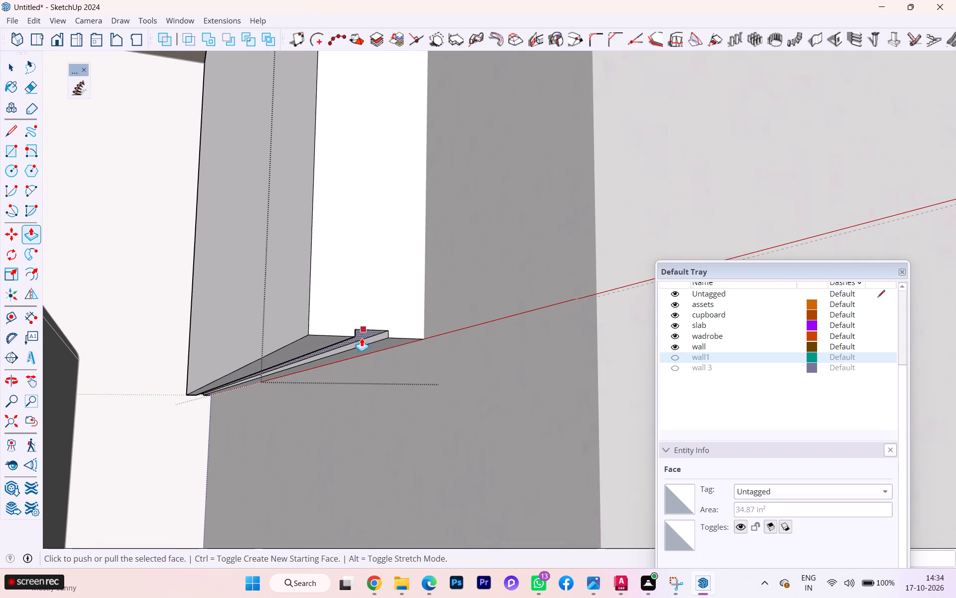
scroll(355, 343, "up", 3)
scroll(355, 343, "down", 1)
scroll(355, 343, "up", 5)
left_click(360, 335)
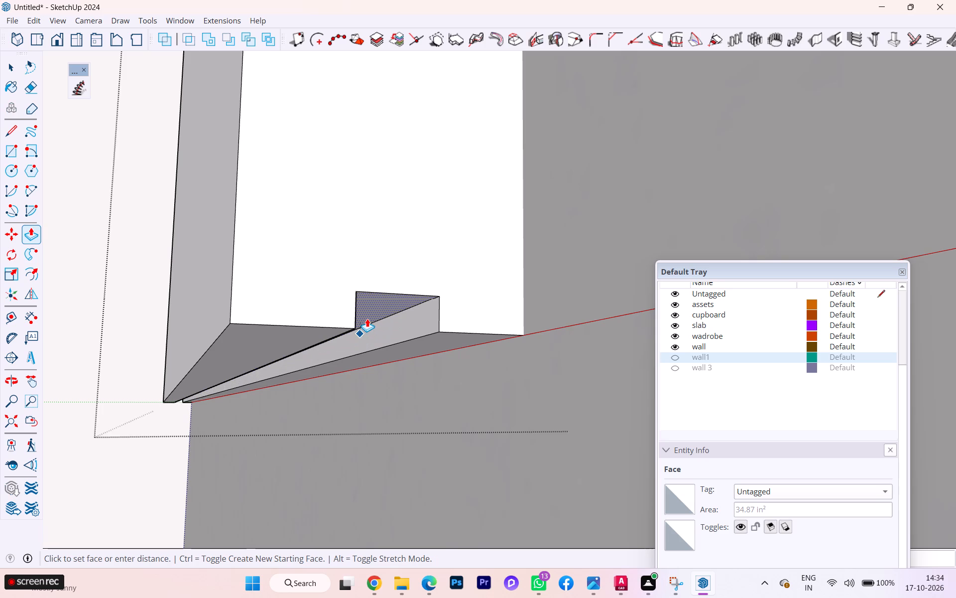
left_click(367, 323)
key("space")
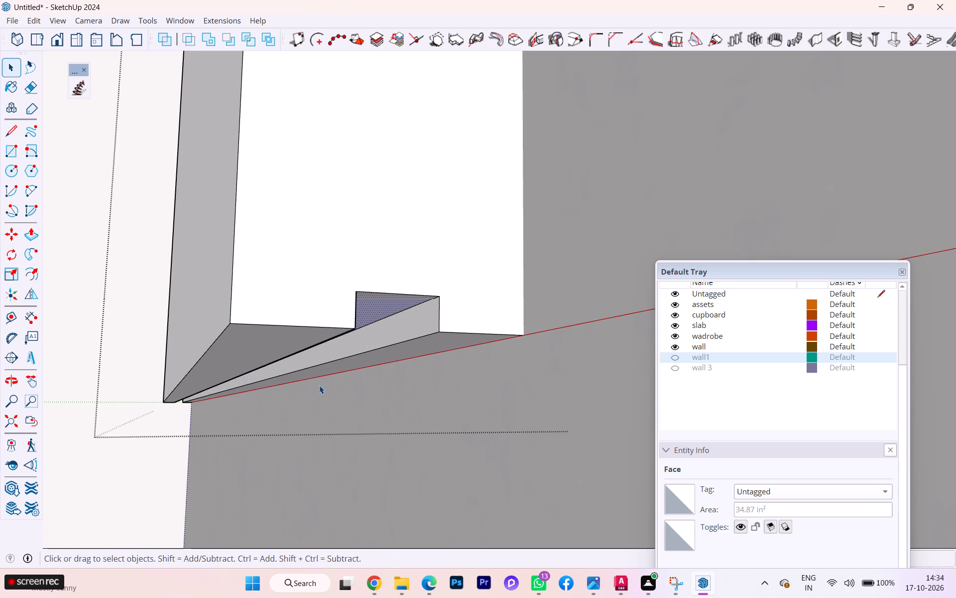
Clear the selection and examine the groove's profile at the open end of the wall panel.
left_click(295, 408)
scroll(254, 351, "down", 1)
scroll(254, 350, "up", 1)
scroll(253, 350, "down", 2)
scroll(244, 353, "up", 1)
scroll(244, 353, "down", 5)
scroll(246, 355, "up", 1)
scroll(246, 354, "down", 4)
scroll(244, 355, "up", 1)
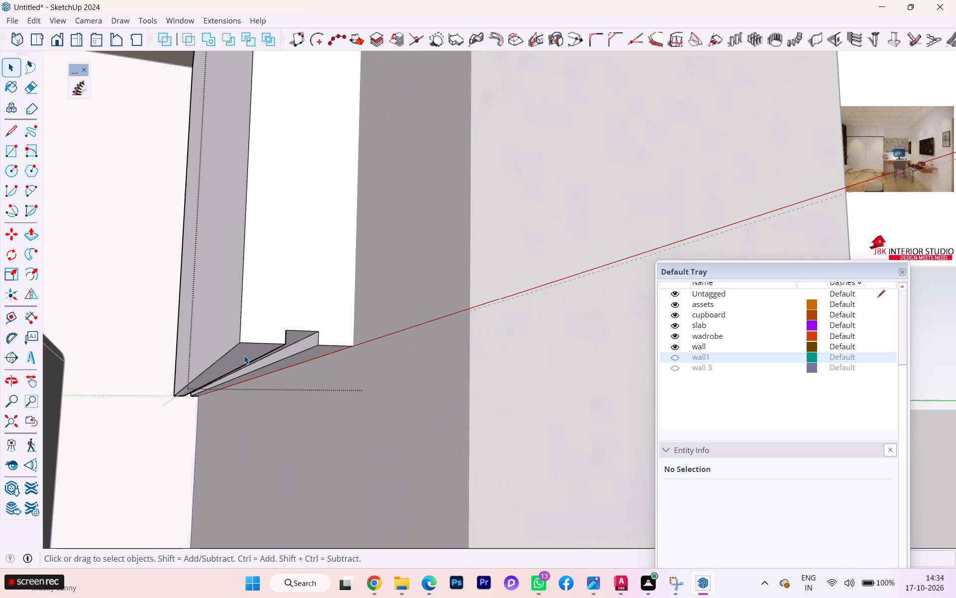
scroll(244, 355, "down", 9)
scroll(244, 358, "up", 2)
scroll(244, 359, "down", 1)
middle_click_drag(246, 366, 254, 461)
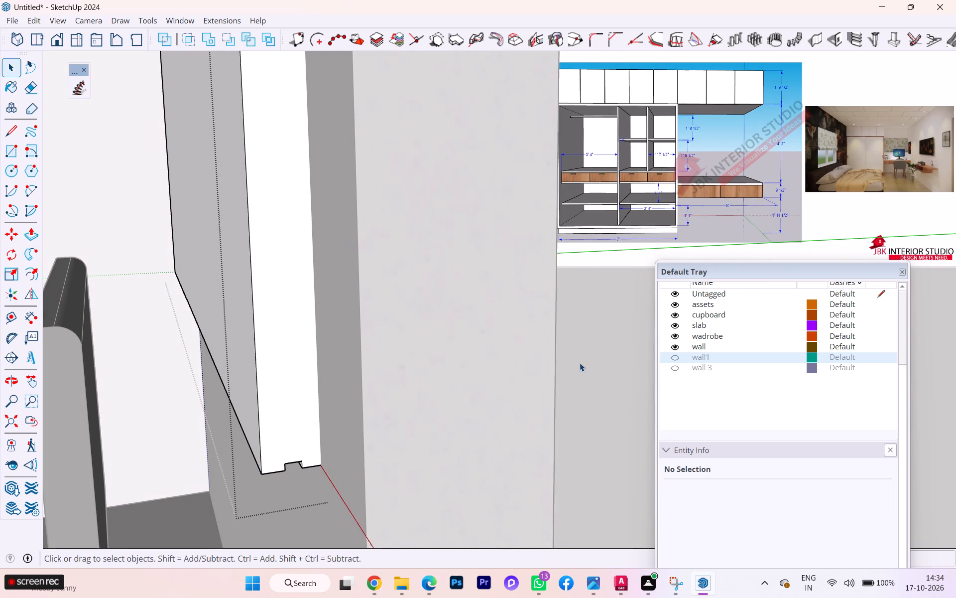
Close the wall panel group and examine the panel between the overhead cabinets and the monitor.
left_click(580, 363)
scroll(307, 391, "down", 1)
middle_click_drag(298, 394, 439, 361)
scroll(308, 342, "down", 7)
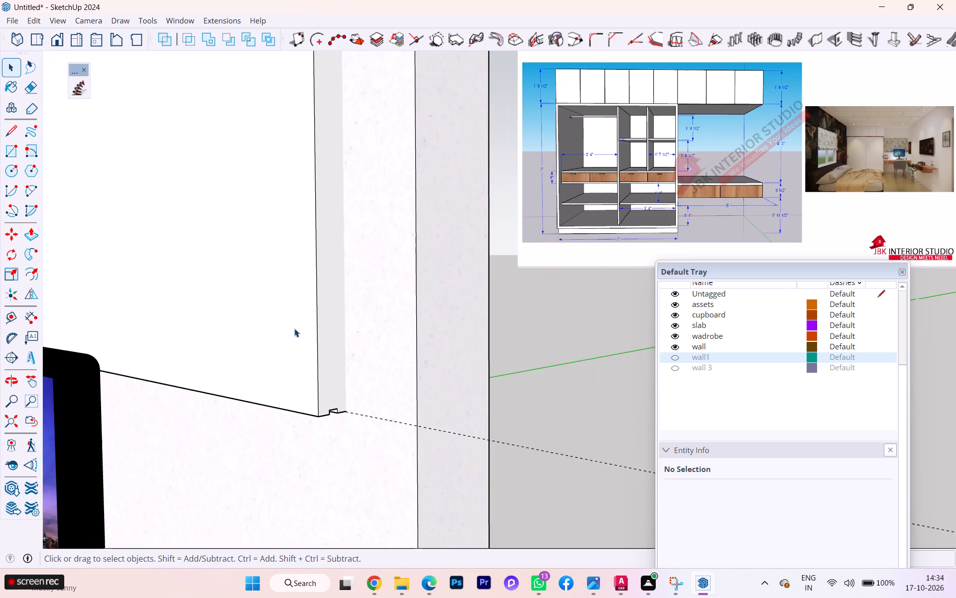
scroll(294, 328, "down", 3)
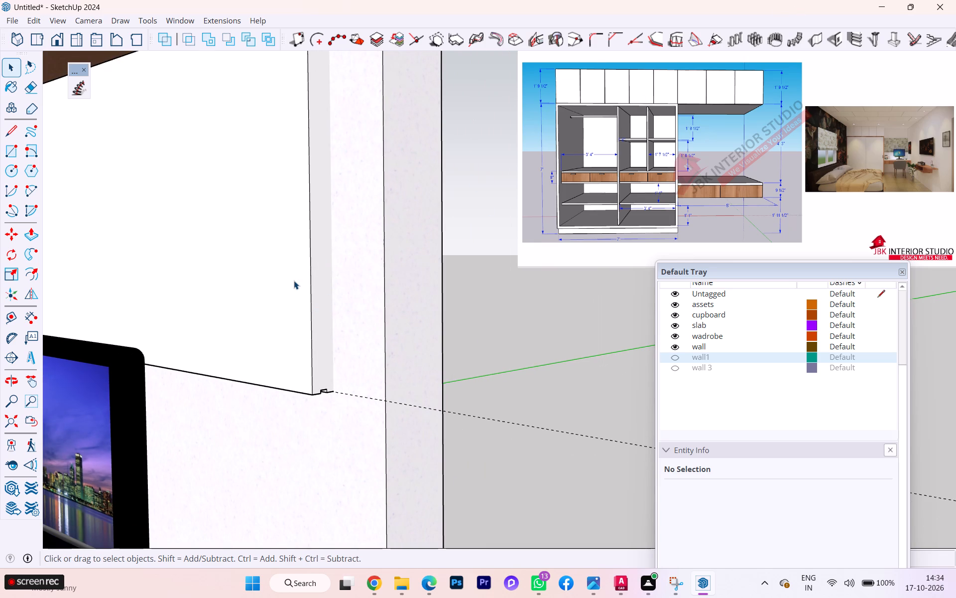
scroll(296, 271, "down", 9)
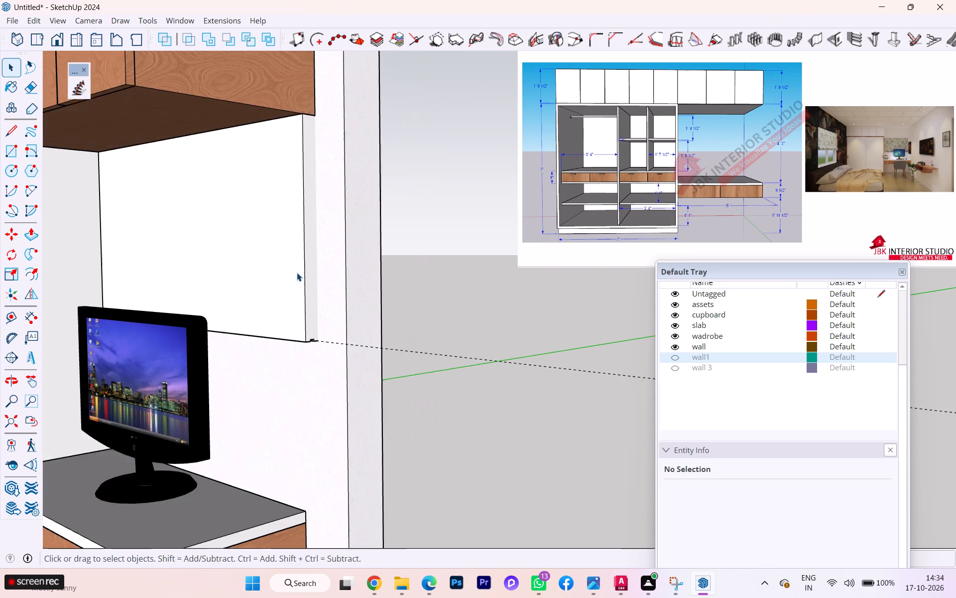
middle_click_drag(282, 306, 382, 336)
scroll(267, 285, "down", 1)
scroll(397, 271, "up", 1)
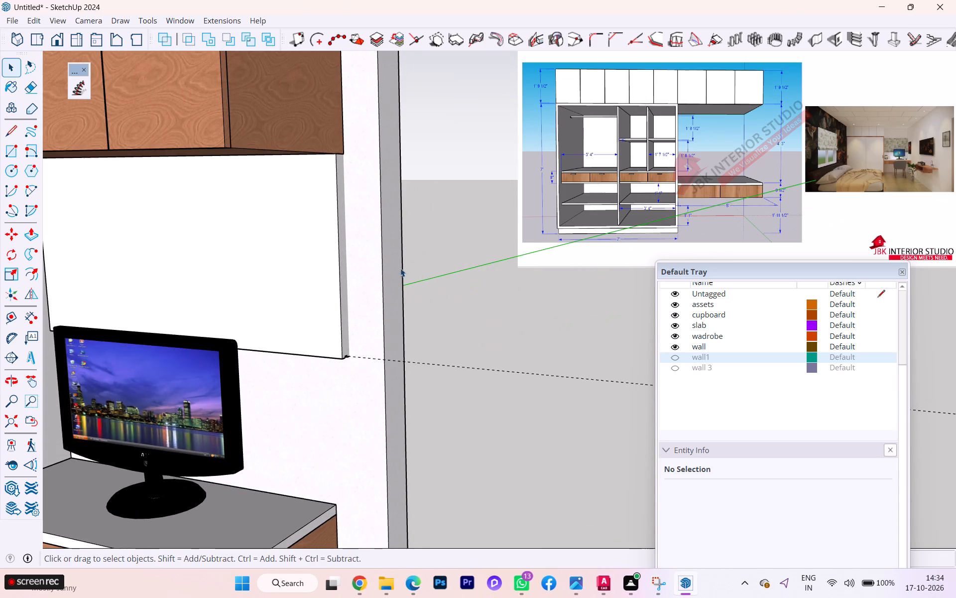
middle_click_drag(339, 286, 364, 216)
Reopen the wall panel group and select its large front face together with its bounding edges.
double_click(277, 240)
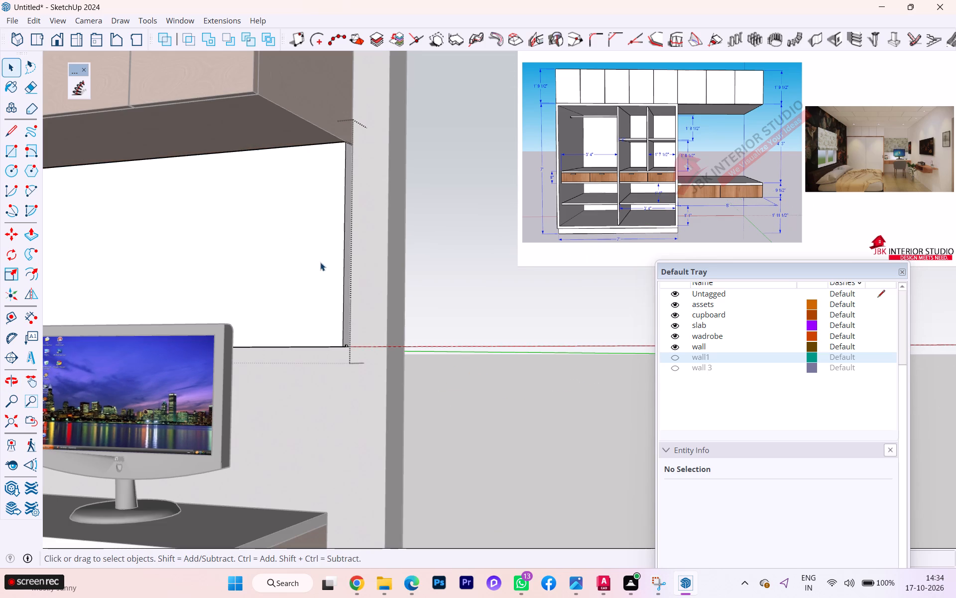
double_click(307, 264)
scroll(307, 264, "down", 2)
scroll(307, 264, "up", 1)
scroll(307, 264, "down", 2)
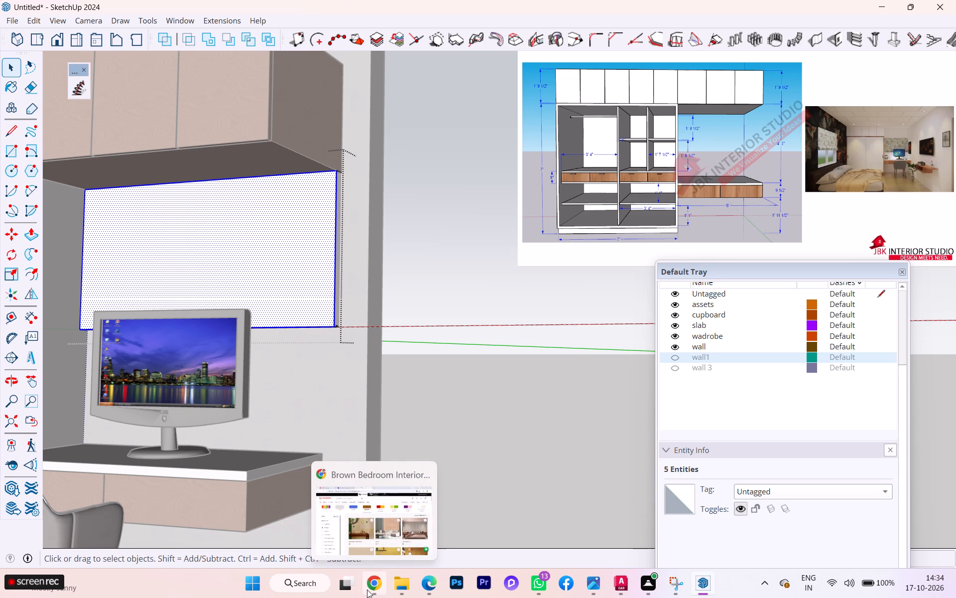
Switch to Chrome and open the Asian Paints site search from the previously visited brown velvet wall textures page.
left_click(405, 544)
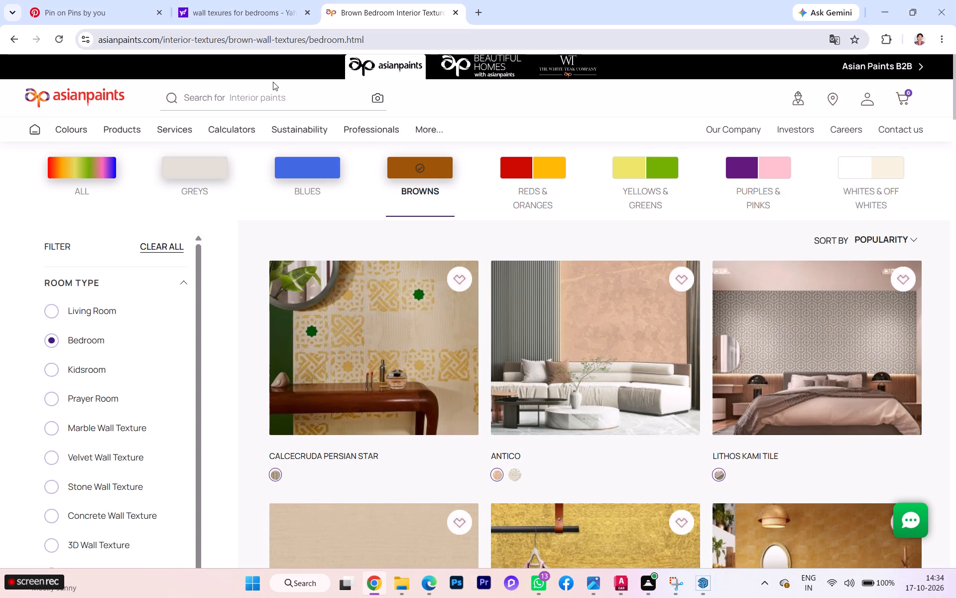
left_click(12, 38)
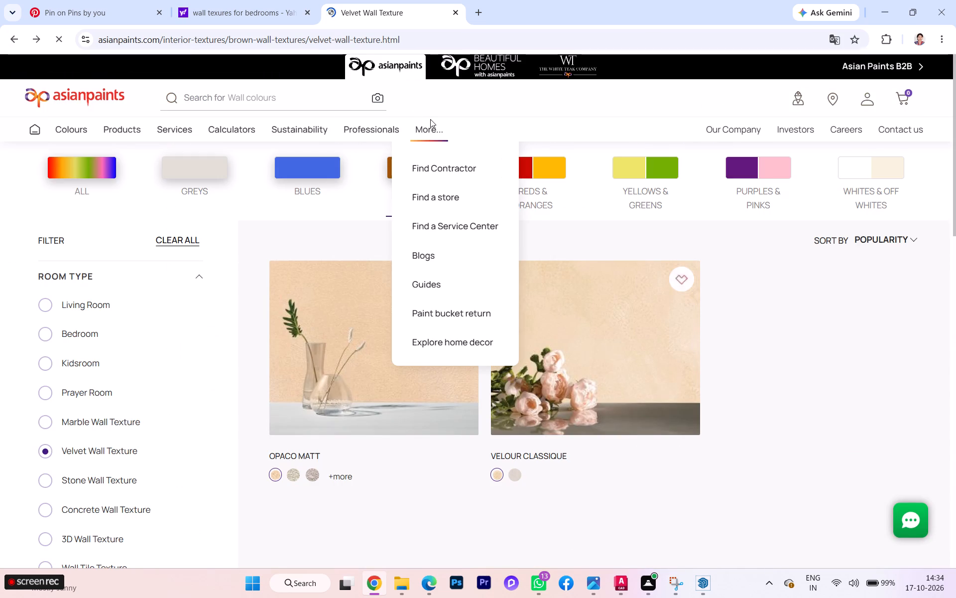
left_click(282, 106)
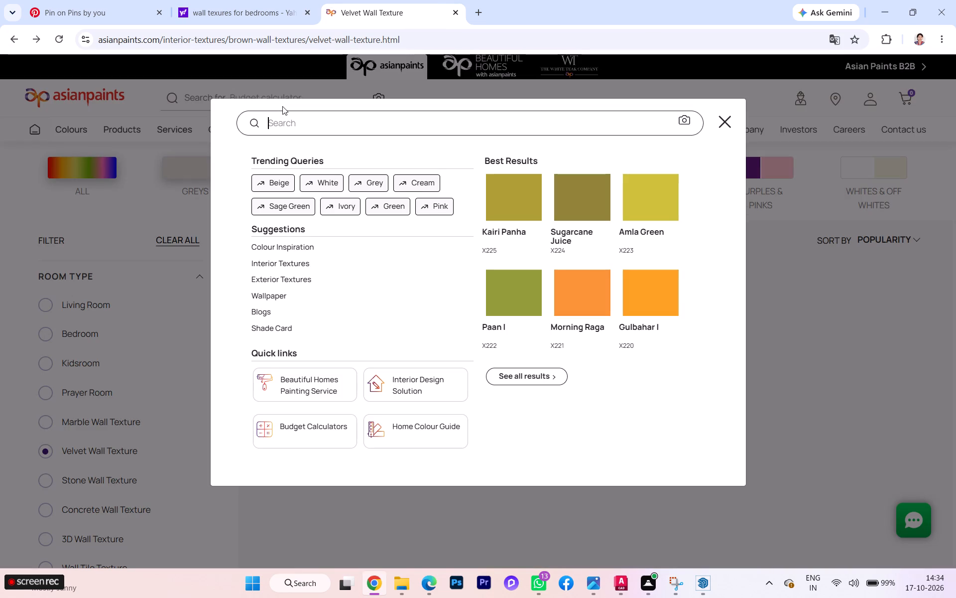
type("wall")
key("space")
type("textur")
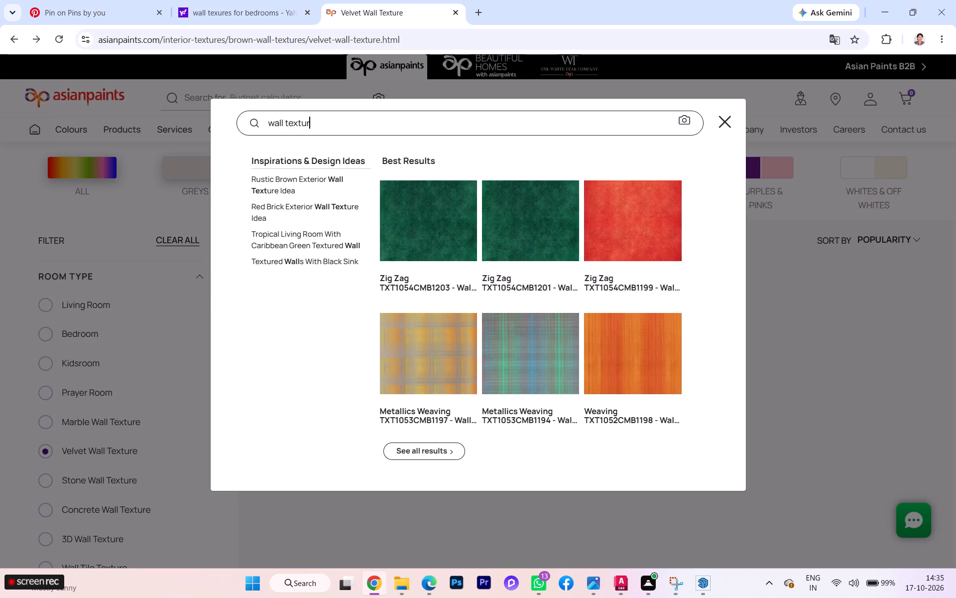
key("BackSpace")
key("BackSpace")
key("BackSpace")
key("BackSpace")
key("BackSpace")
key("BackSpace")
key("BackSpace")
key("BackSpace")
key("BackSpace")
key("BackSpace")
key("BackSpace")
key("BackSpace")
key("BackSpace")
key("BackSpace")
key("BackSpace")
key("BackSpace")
Search the Asian Paints site for "textures trees" and look through the results page.
type("textures")
key("space")
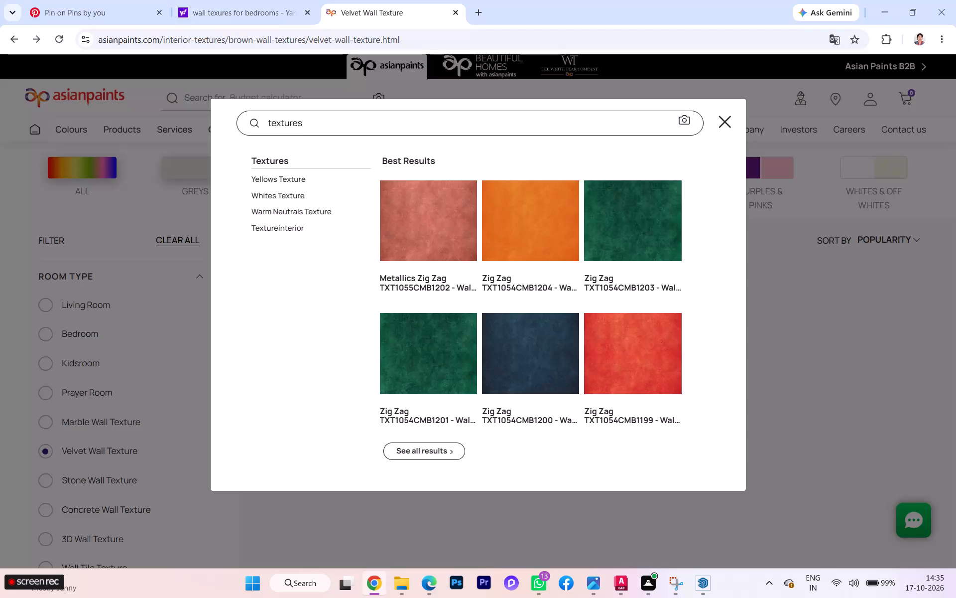
type("trees")
key("Return")
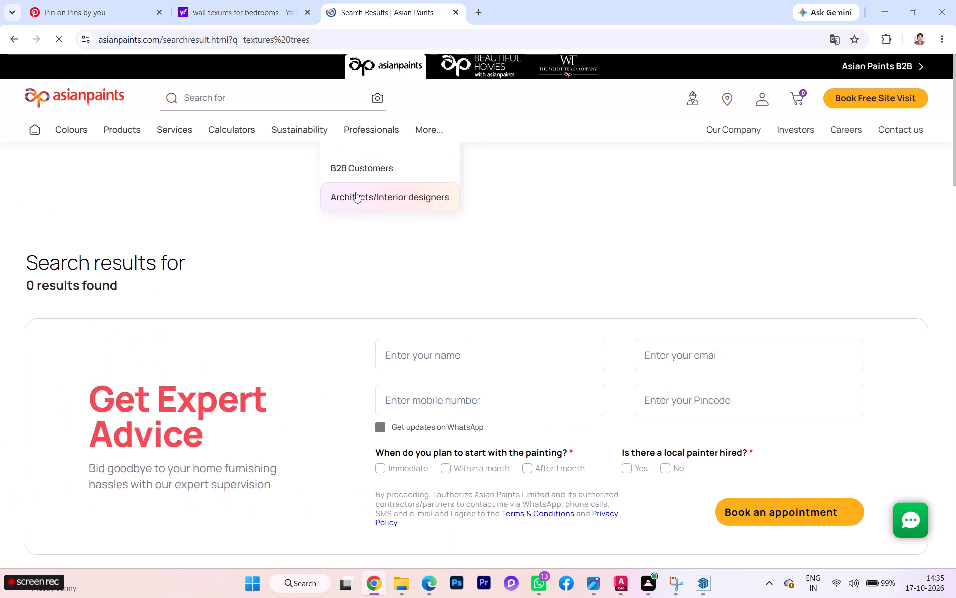
scroll(347, 202, "down", 3)
scroll(312, 228, "down", 3)
scroll(262, 245, "down", 4)
scroll(262, 246, "up", 4)
scroll(262, 250, "down", 2)
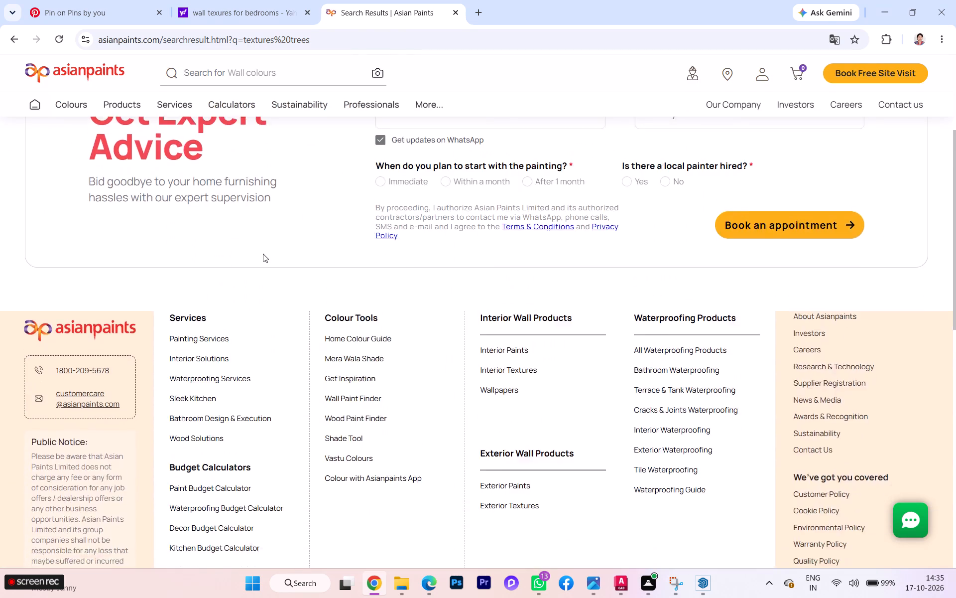
scroll(263, 254, "down", 7)
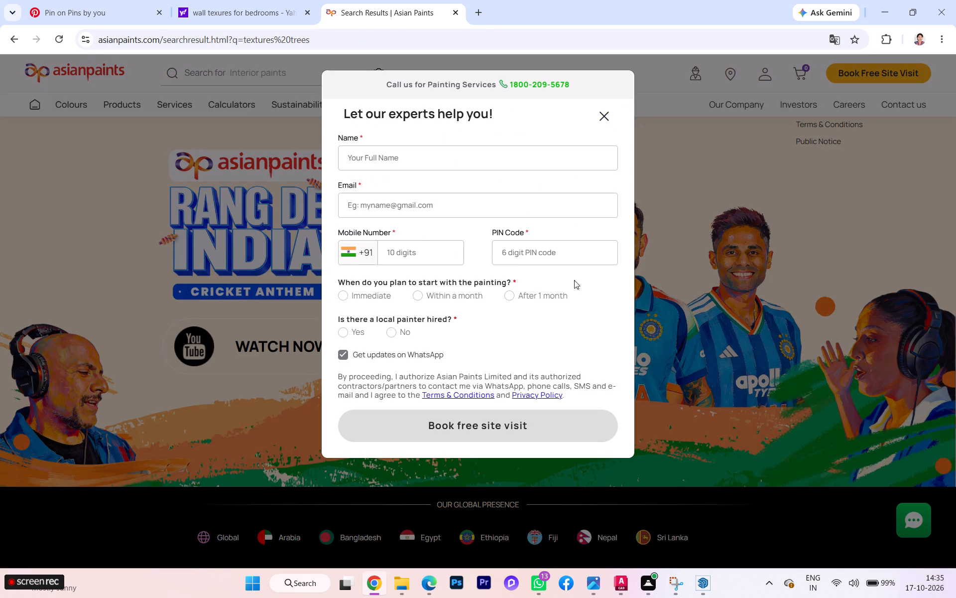
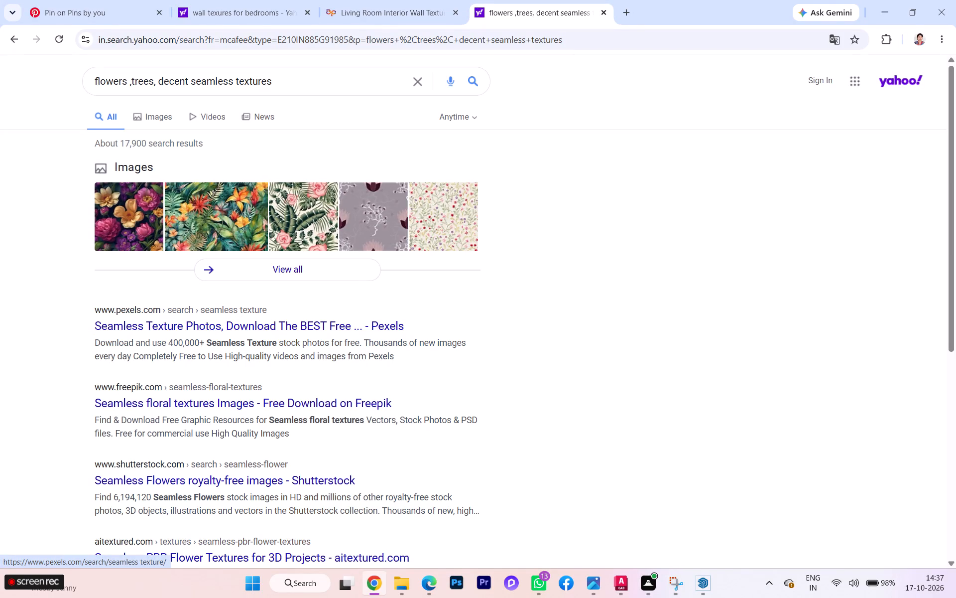
Open the Freepik seamless floral textures result and look through its patterns for a suitable wall texture.
left_click(217, 407)
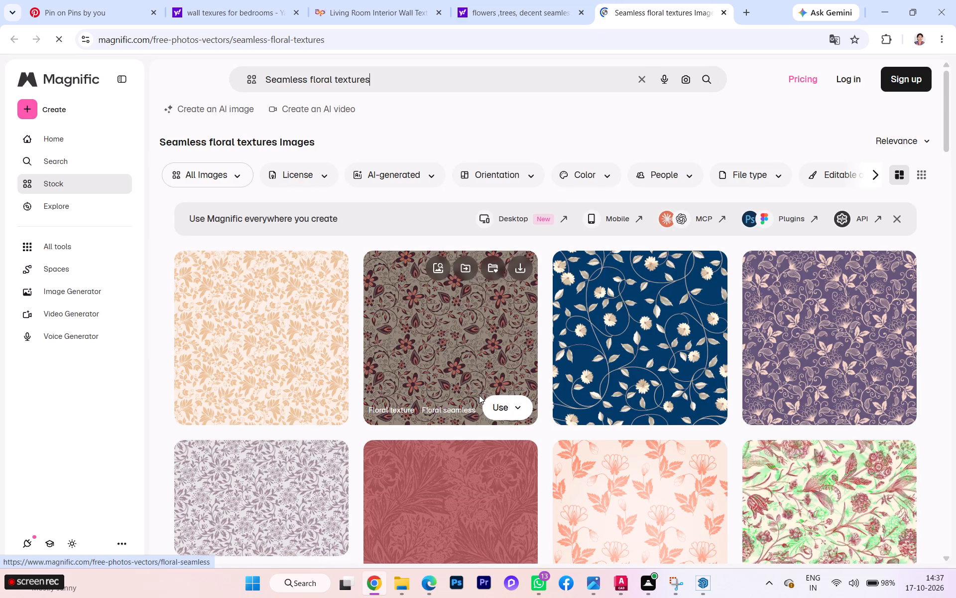
scroll(479, 395, "down", 3)
scroll(479, 395, "up", 1)
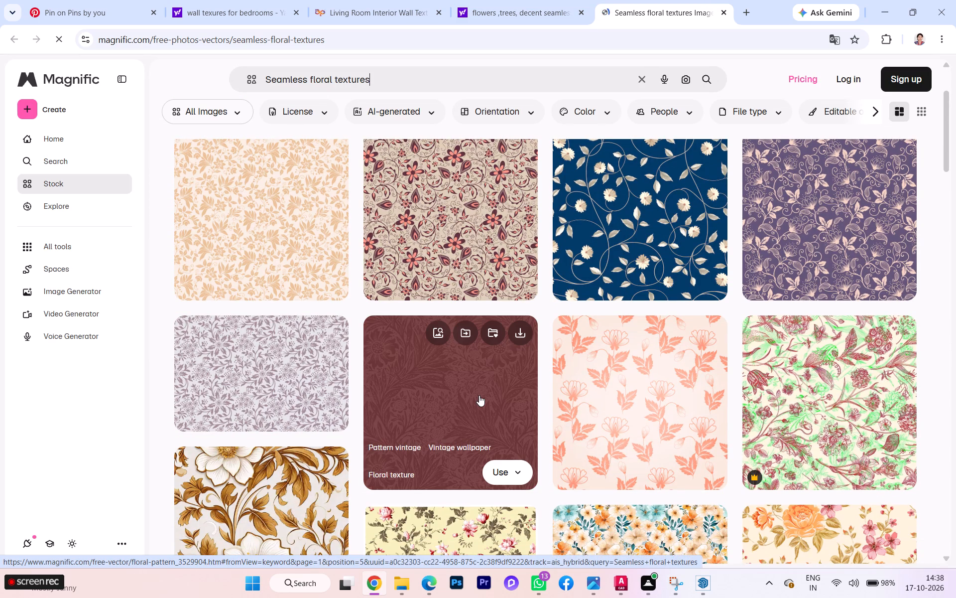
scroll(476, 396, "down", 12)
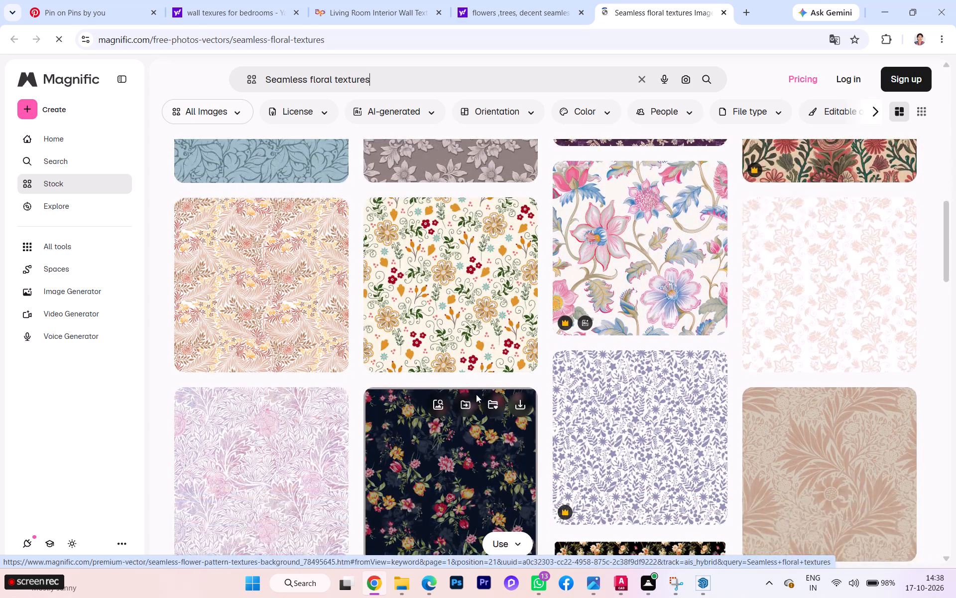
scroll(466, 403, "down", 2)
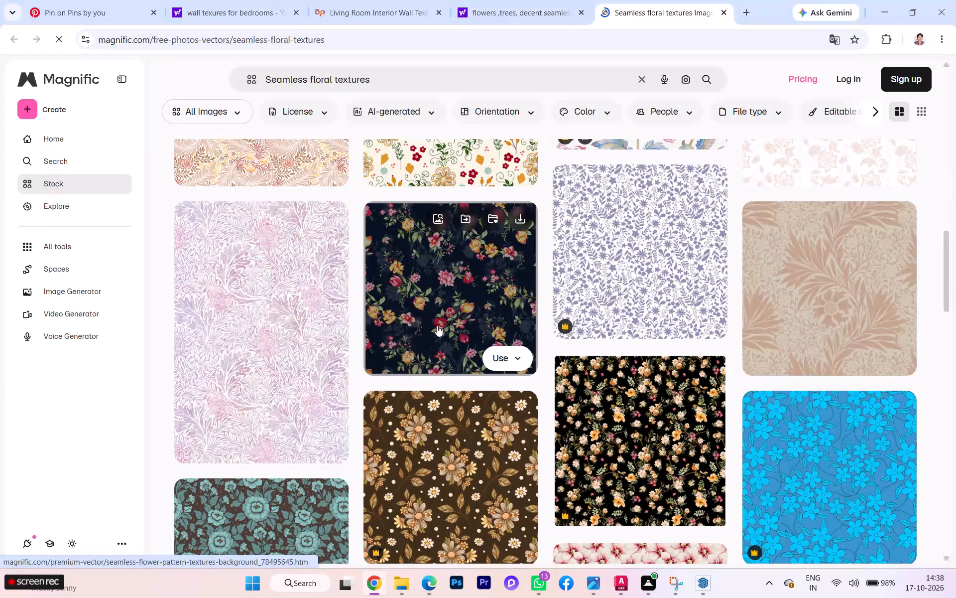
scroll(437, 325, "down", 5)
scroll(437, 325, "up", 1)
scroll(437, 328, "down", 3)
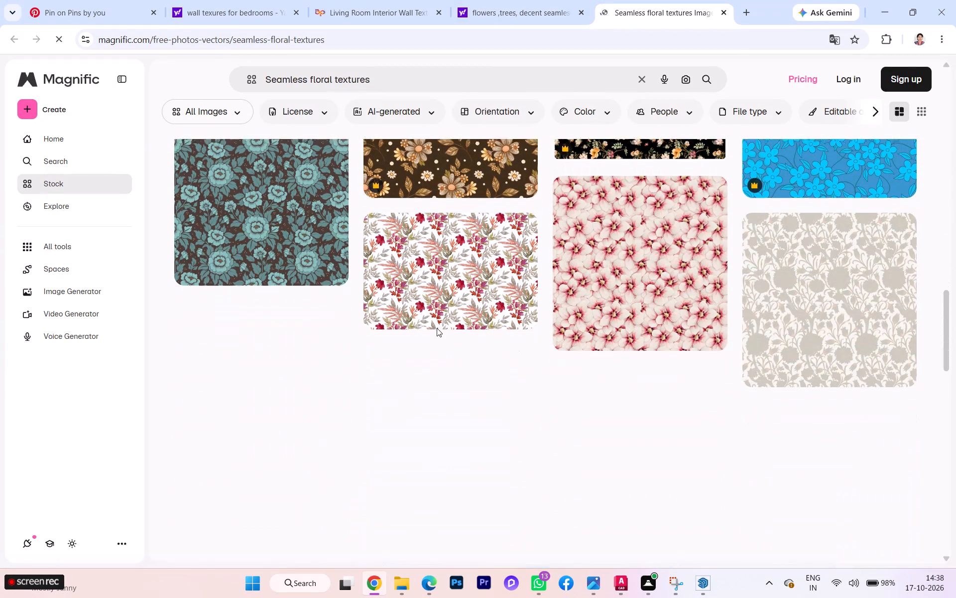
scroll(436, 334, "down", 2)
scroll(436, 337, "up", 4)
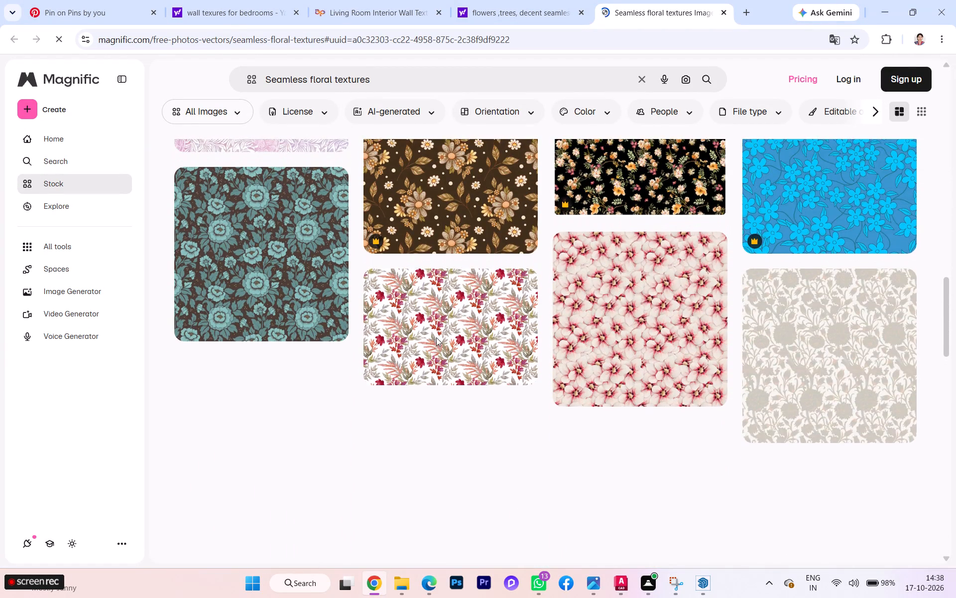
scroll(436, 337, "up", 2)
scroll(436, 337, "down", 1)
scroll(436, 337, "up", 5)
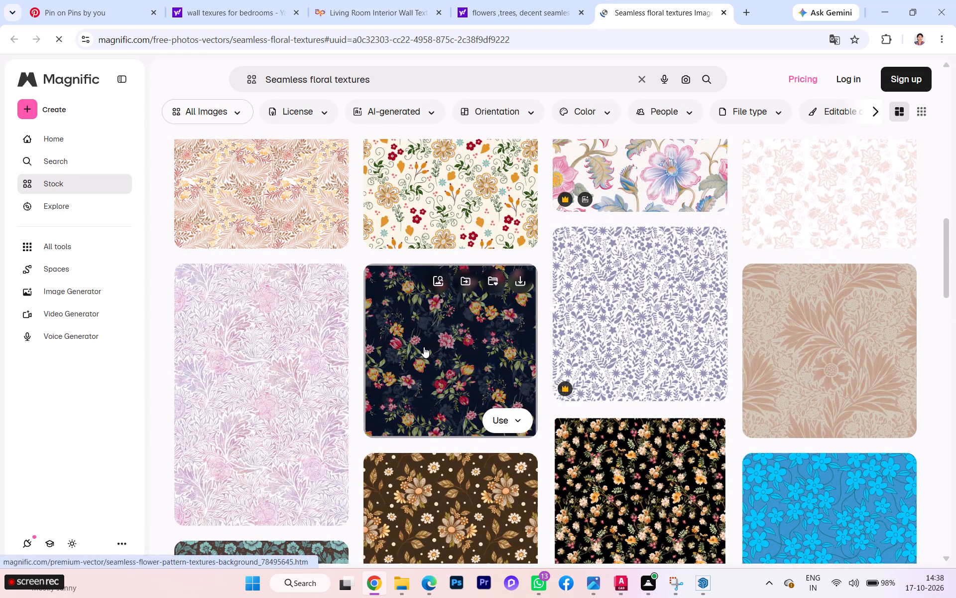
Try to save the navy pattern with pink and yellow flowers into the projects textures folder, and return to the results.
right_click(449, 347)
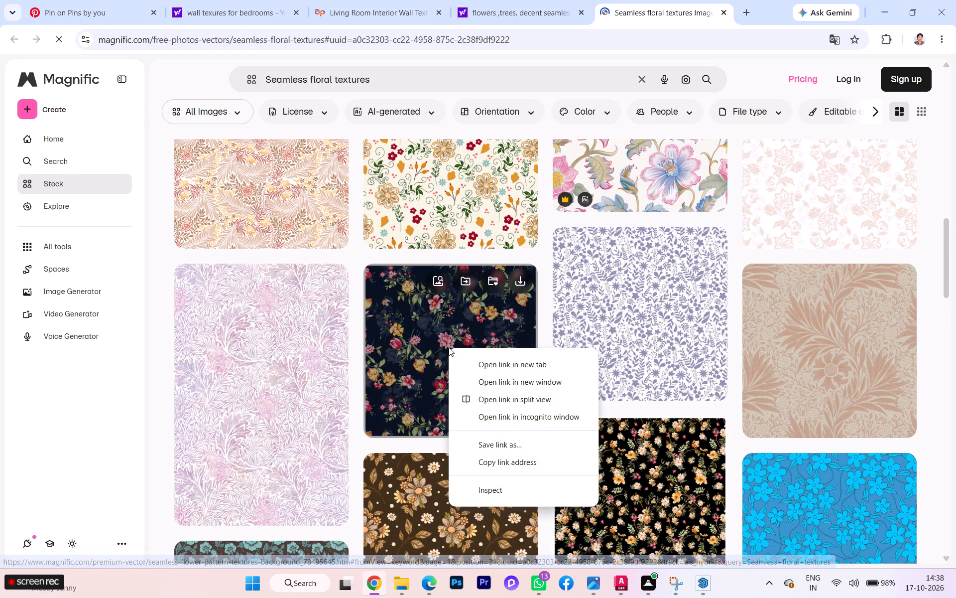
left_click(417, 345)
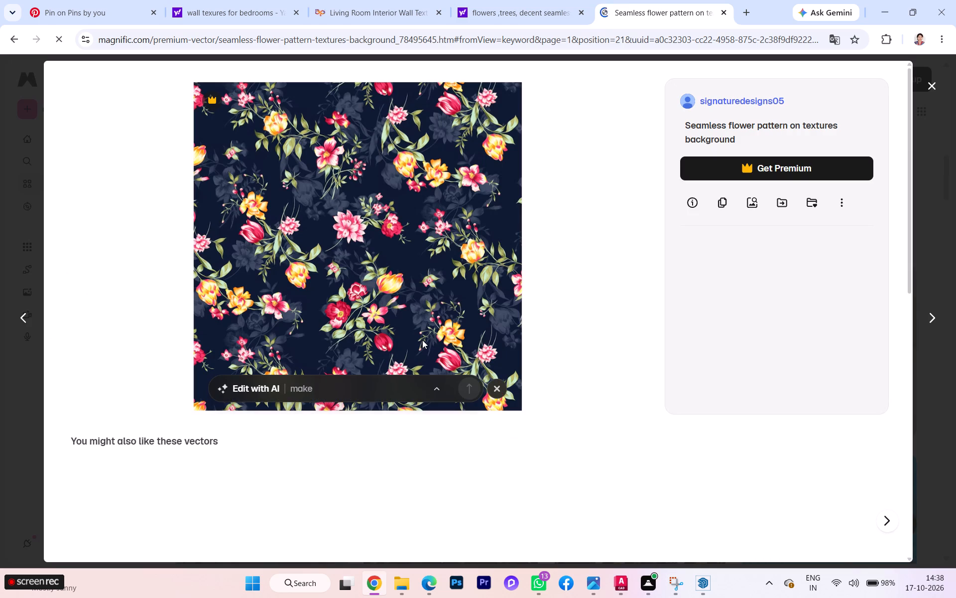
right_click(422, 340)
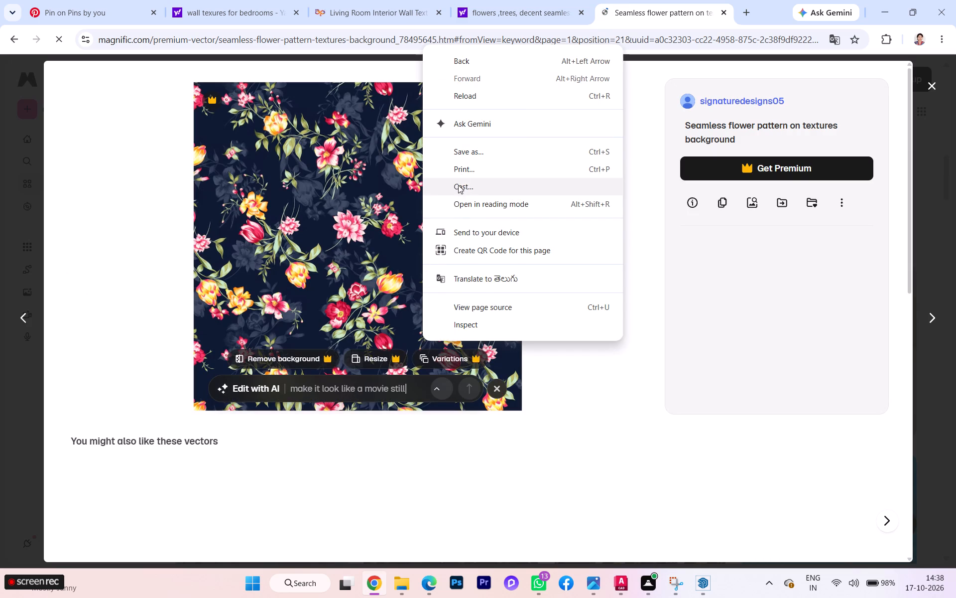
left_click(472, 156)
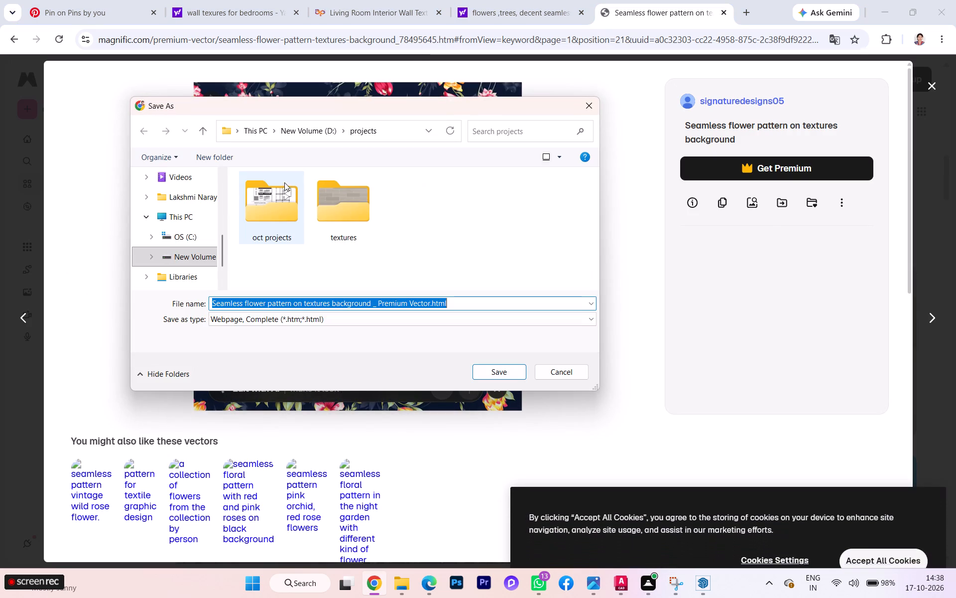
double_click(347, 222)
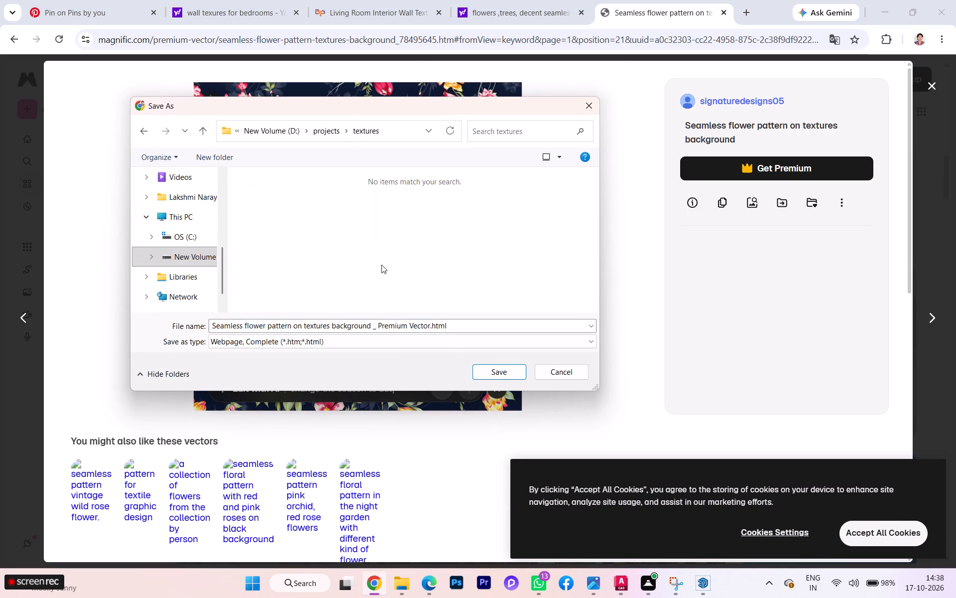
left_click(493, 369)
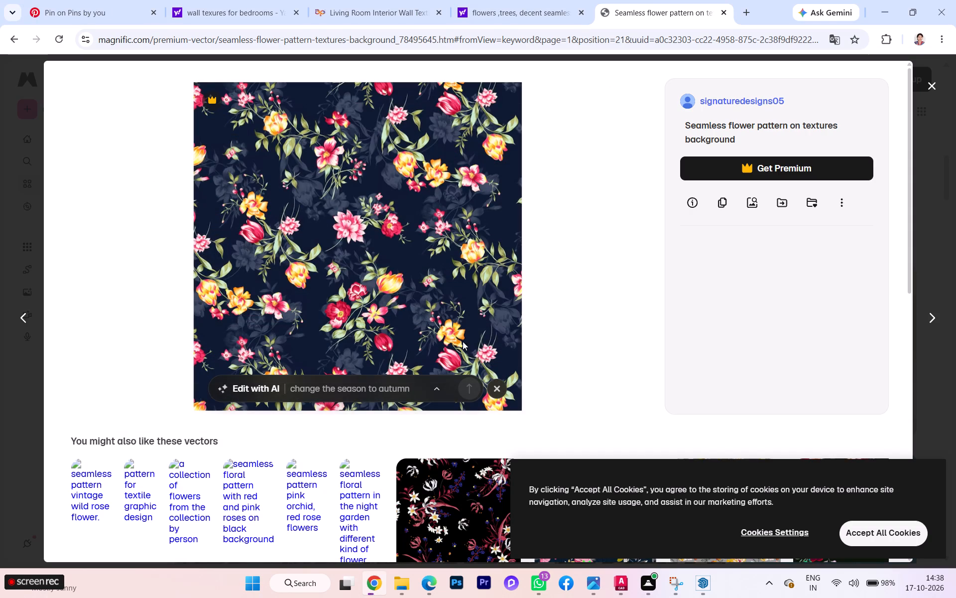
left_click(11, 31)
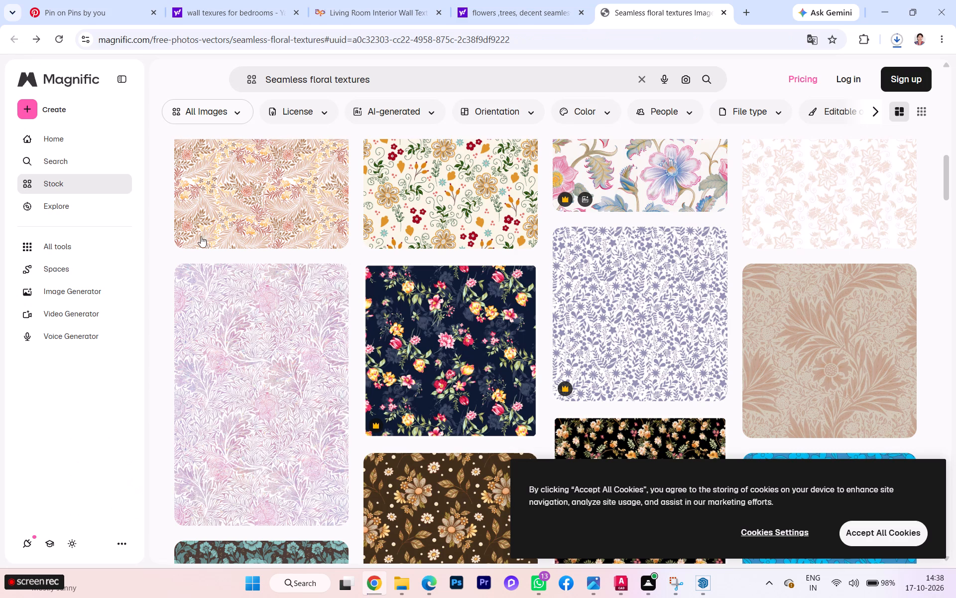
Look further down the seamless floral texture results for another pattern.
scroll(356, 263, "down", 3)
scroll(438, 295, "down", 3)
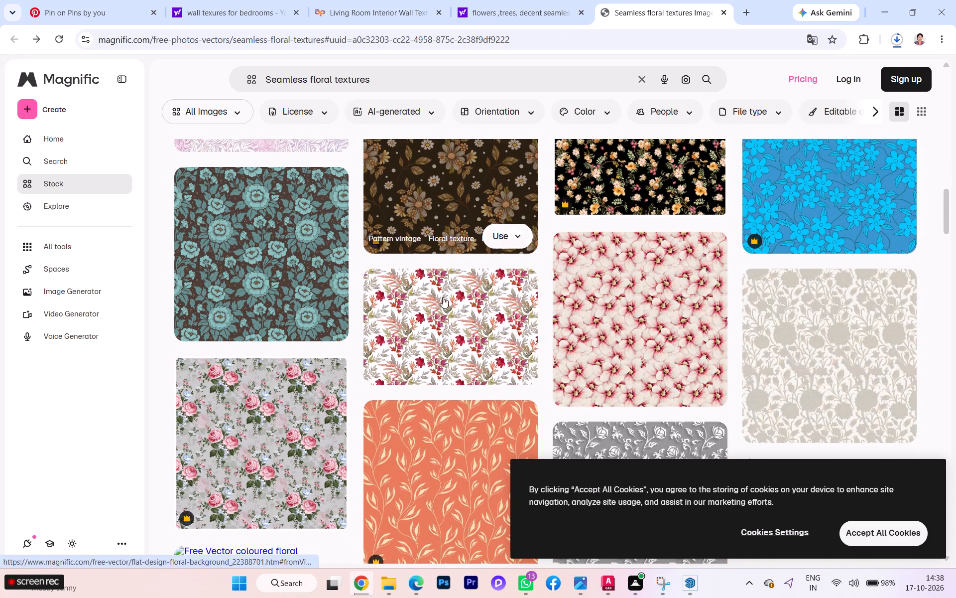
scroll(447, 298, "down", 3)
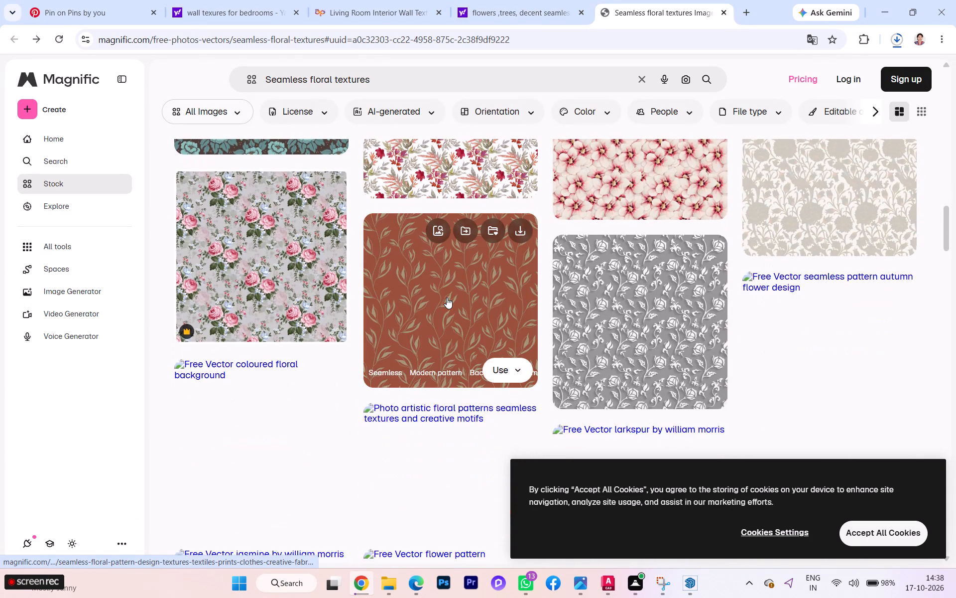
scroll(447, 298, "down", 2)
scroll(447, 299, "up", 3)
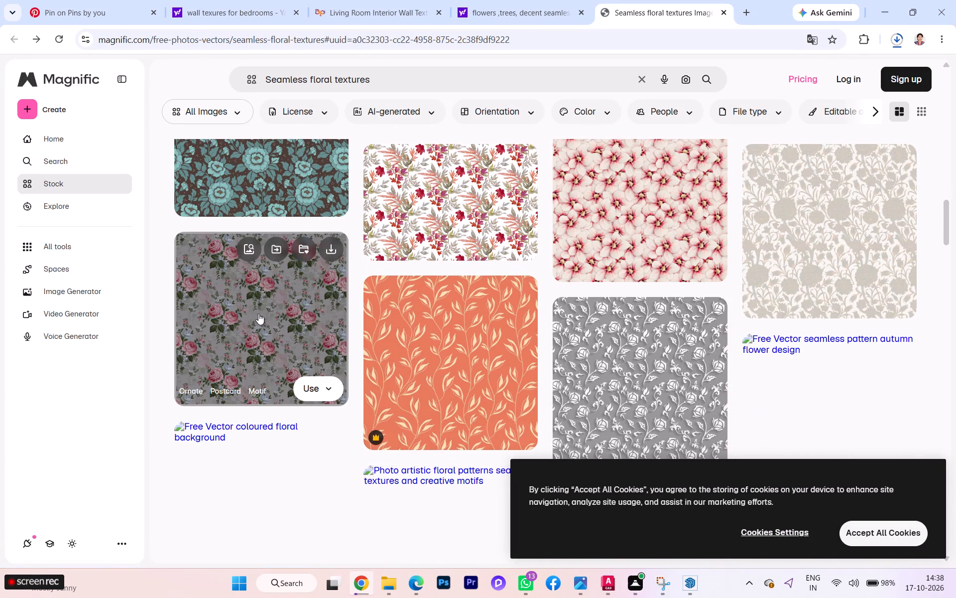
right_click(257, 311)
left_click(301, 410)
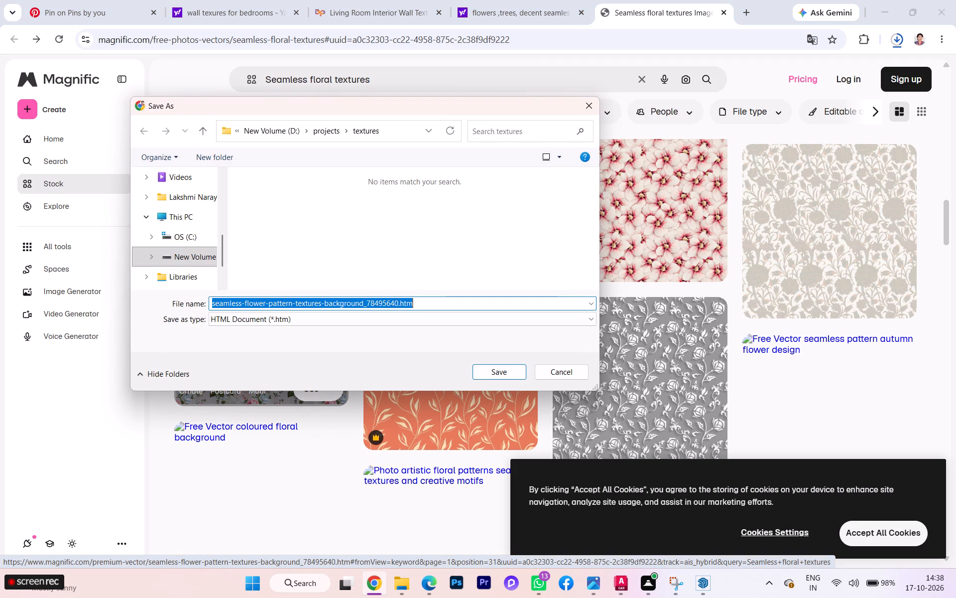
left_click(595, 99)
Open the grey pattern with pink roses, save its page as a complete webpage in the textures folder, and return to the results.
double_click(206, 317)
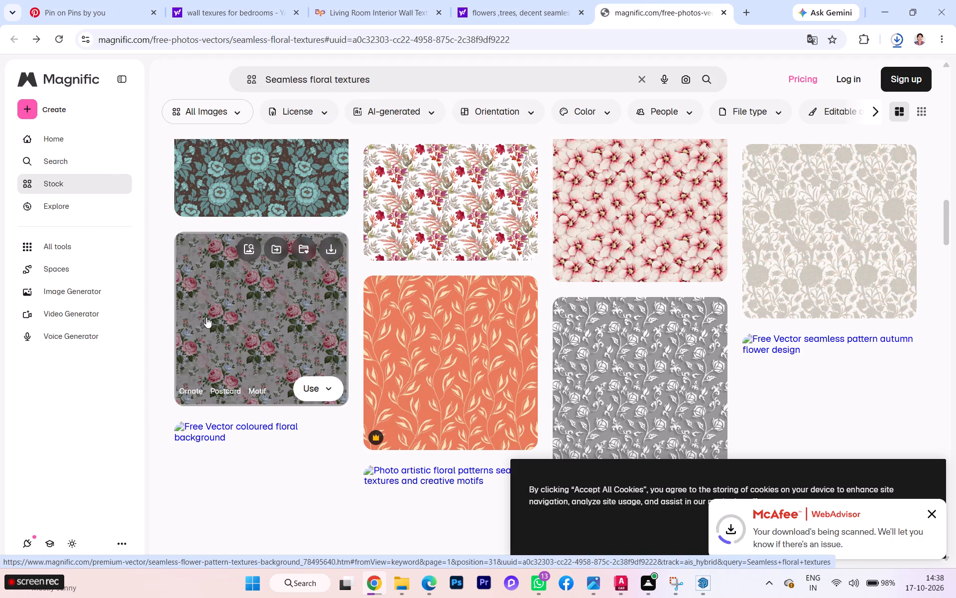
right_click(332, 307)
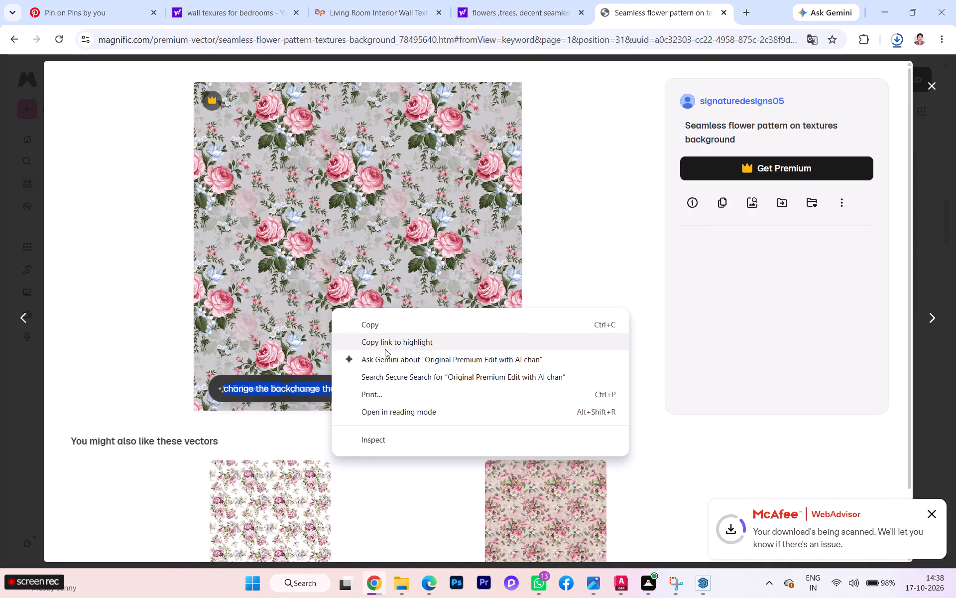
right_click(332, 252)
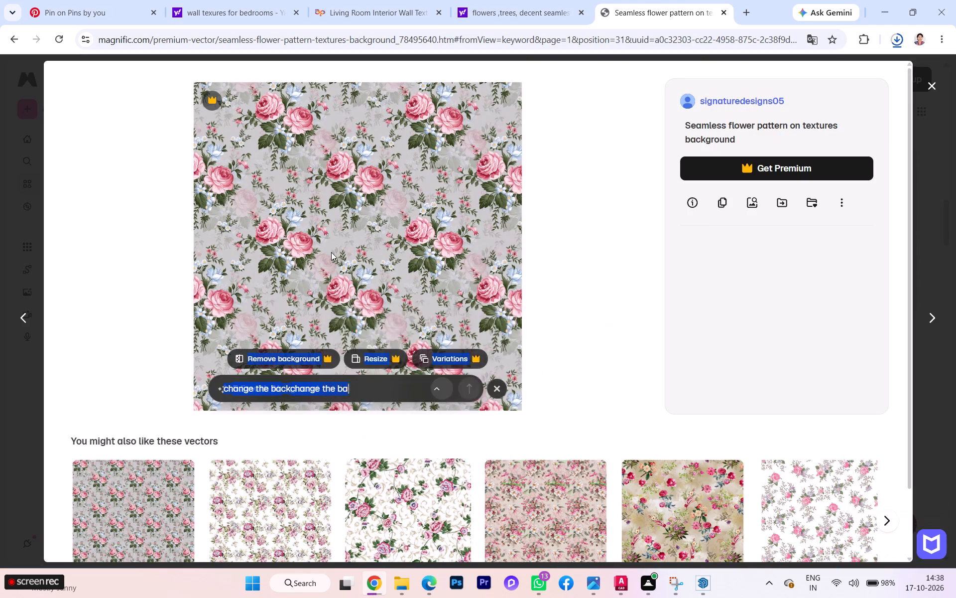
left_click(312, 235)
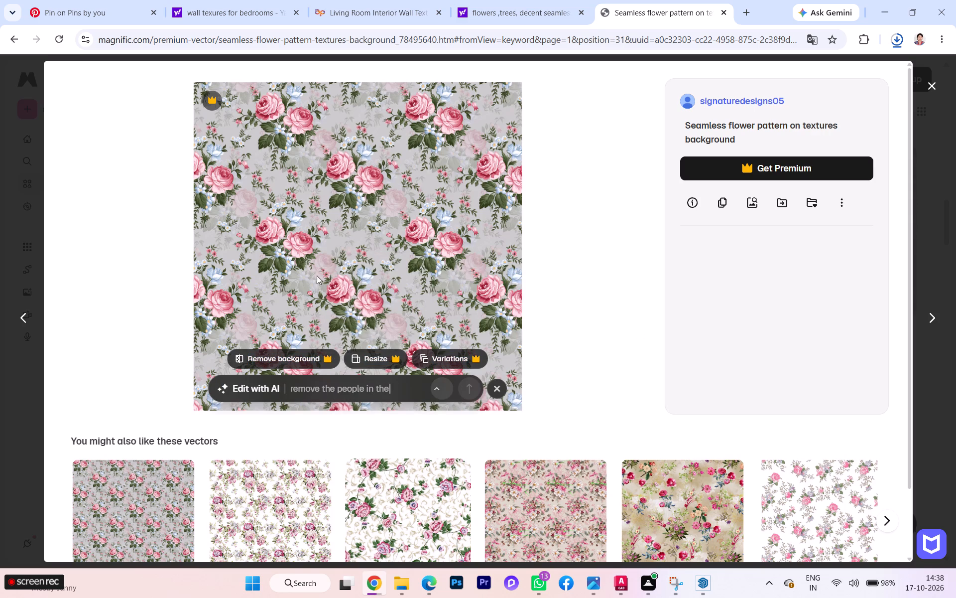
right_click(328, 214)
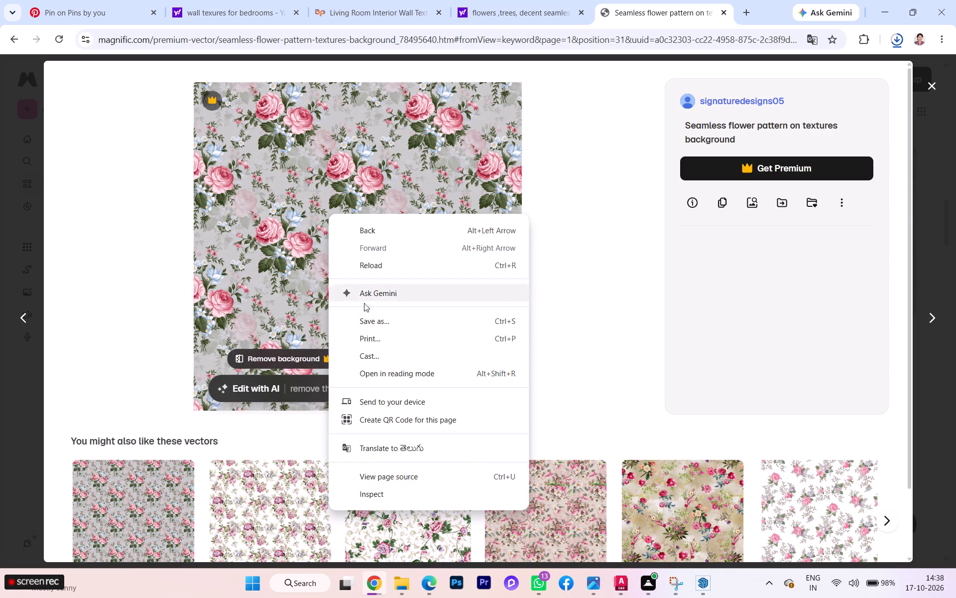
left_click(376, 327)
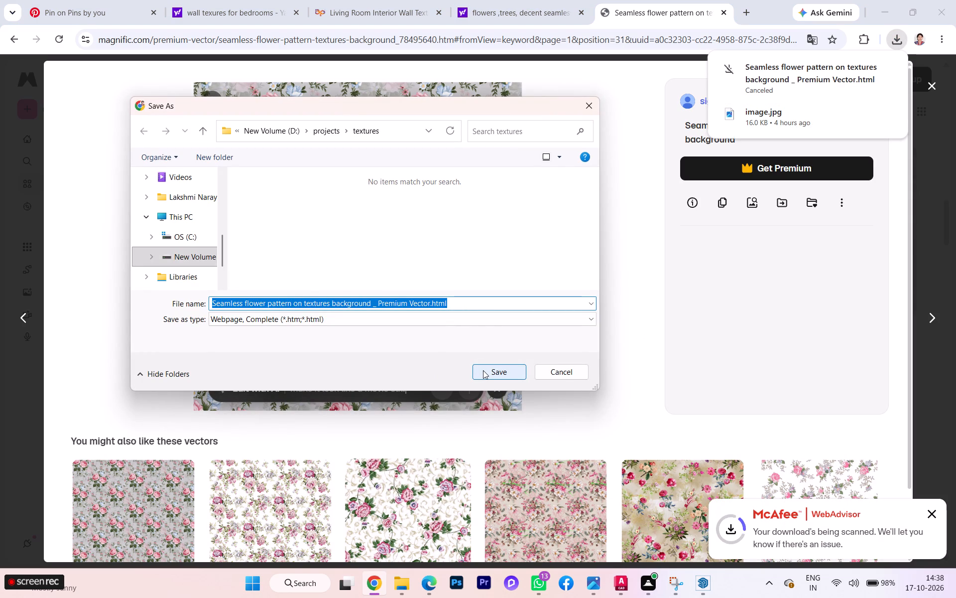
left_click(483, 370)
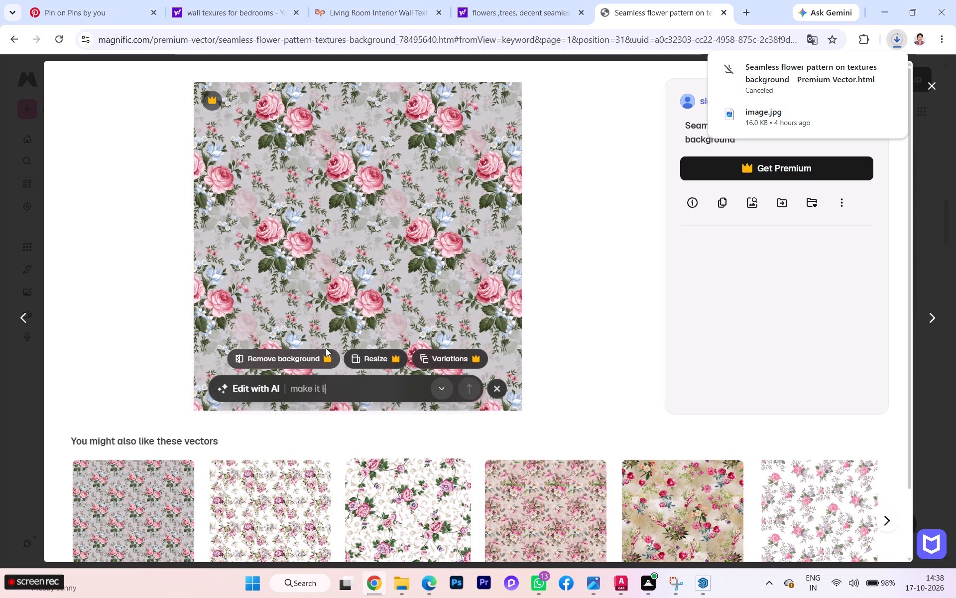
left_click(15, 45)
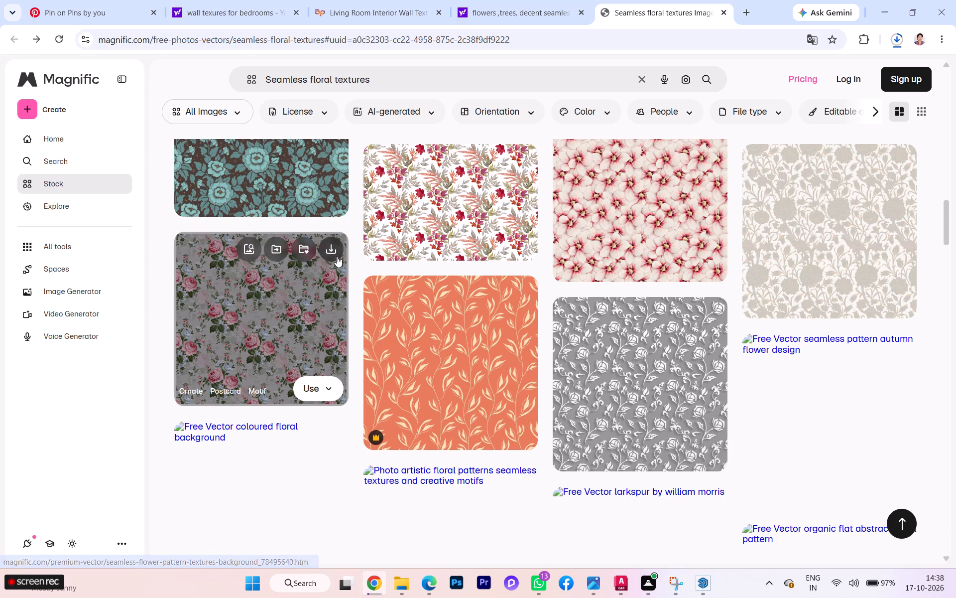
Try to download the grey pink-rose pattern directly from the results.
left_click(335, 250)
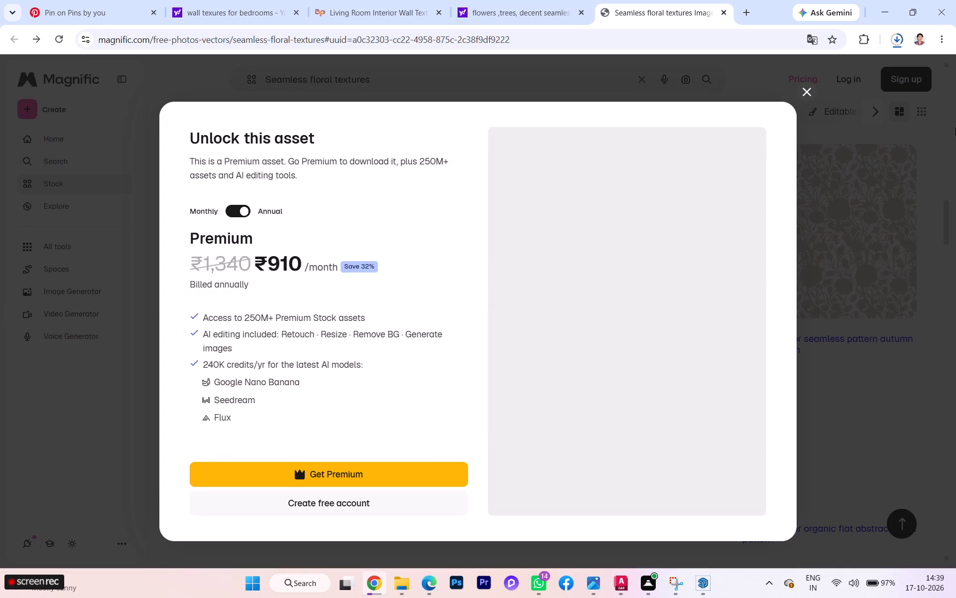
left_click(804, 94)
Look back through the seamless floral texture results up to the first row of patterns.
scroll(399, 290, "up", 4)
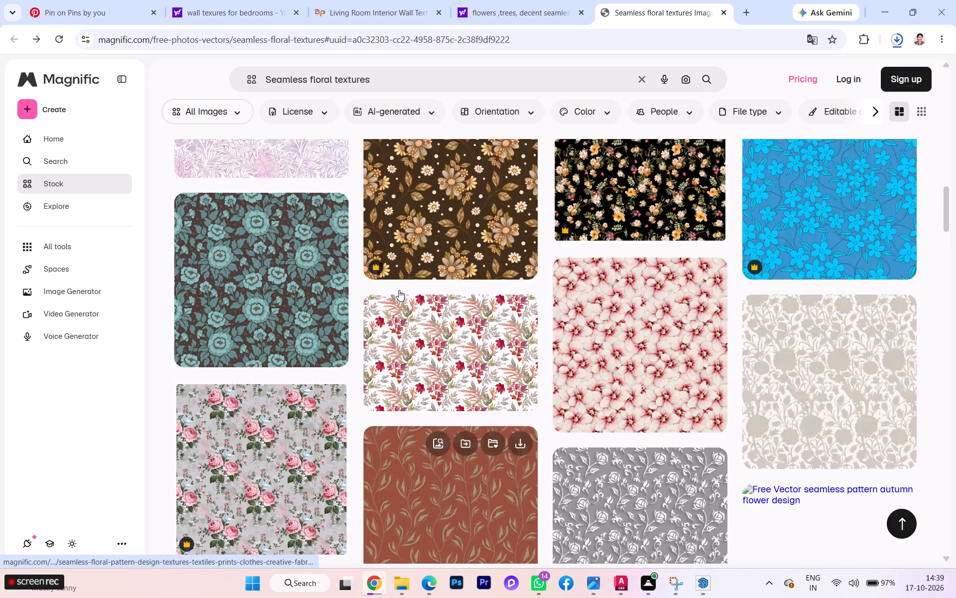
scroll(599, 301, "up", 7)
scroll(393, 273, "up", 4)
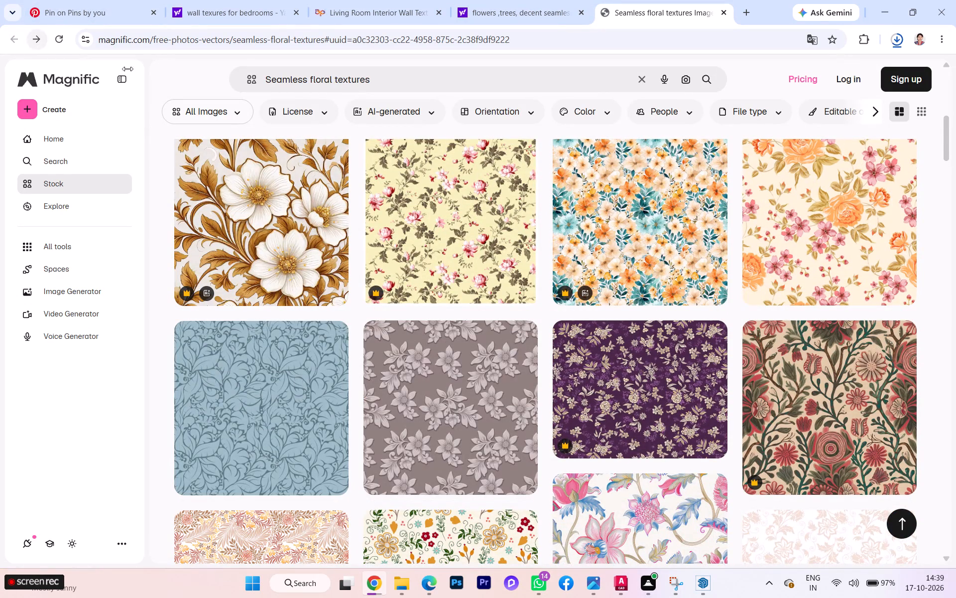
scroll(680, 216, "up", 5)
scroll(680, 216, "down", 2)
scroll(680, 216, "up", 5)
scroll(680, 217, "down", 2)
scroll(680, 217, "up", 1)
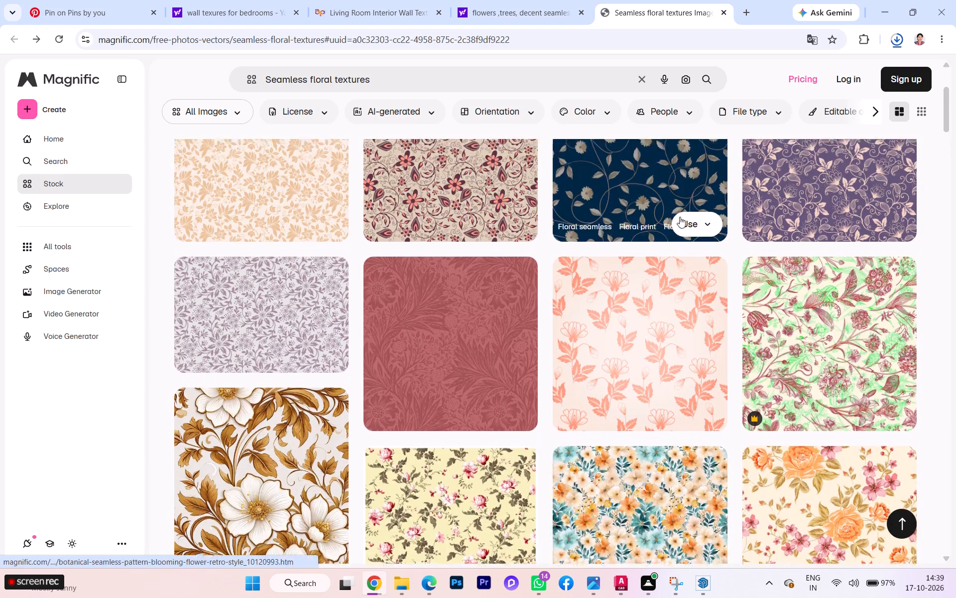
scroll(680, 217, "up", 2)
scroll(680, 217, "down", 1)
scroll(680, 217, "up", 8)
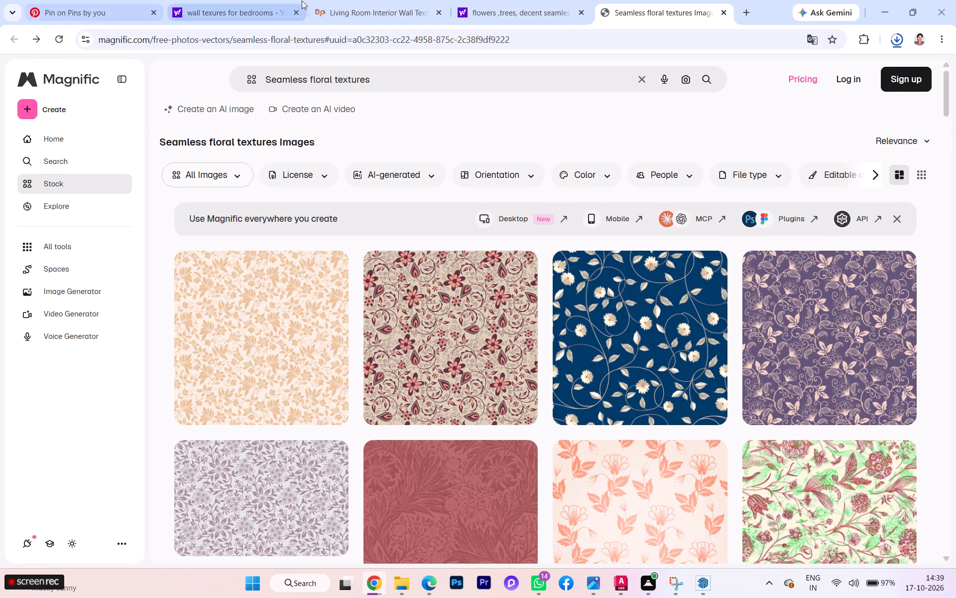
Return to the Yahoo results for decent seamless flower and tree textures and open the Pexels seamless texture page.
left_click(519, 14)
scroll(299, 256, "down", 2)
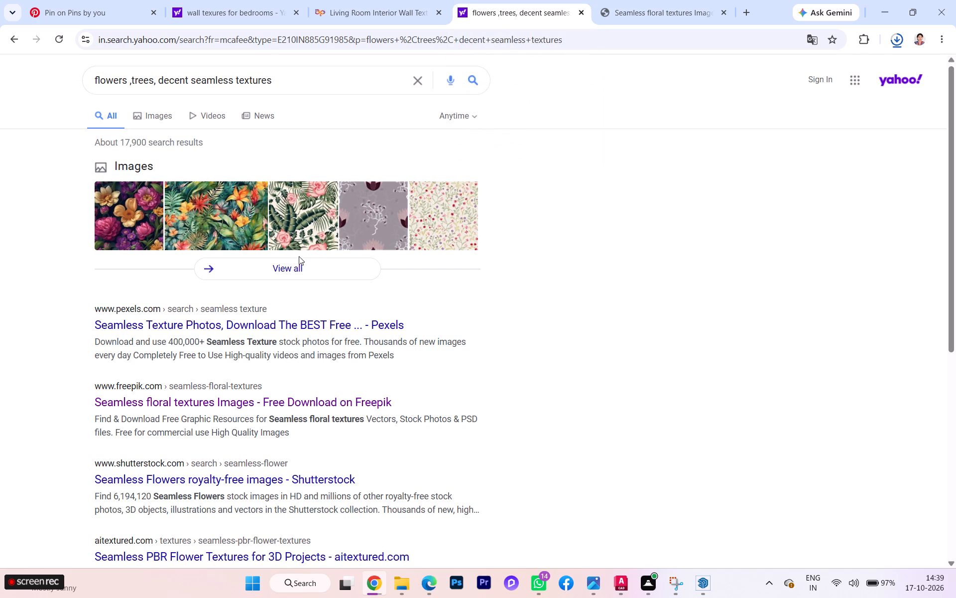
scroll(299, 256, "down", 1)
scroll(260, 275, "up", 1)
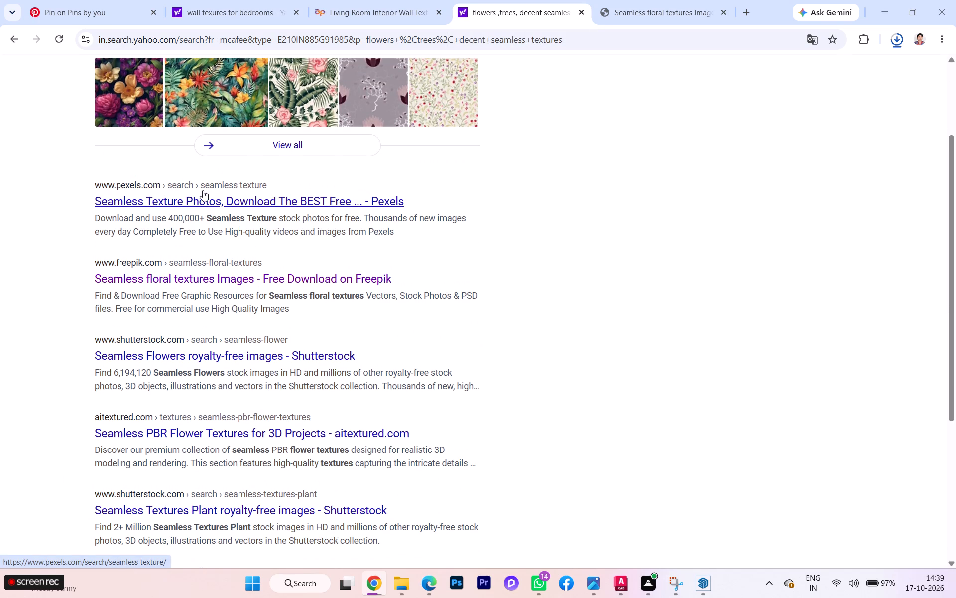
left_click(182, 203)
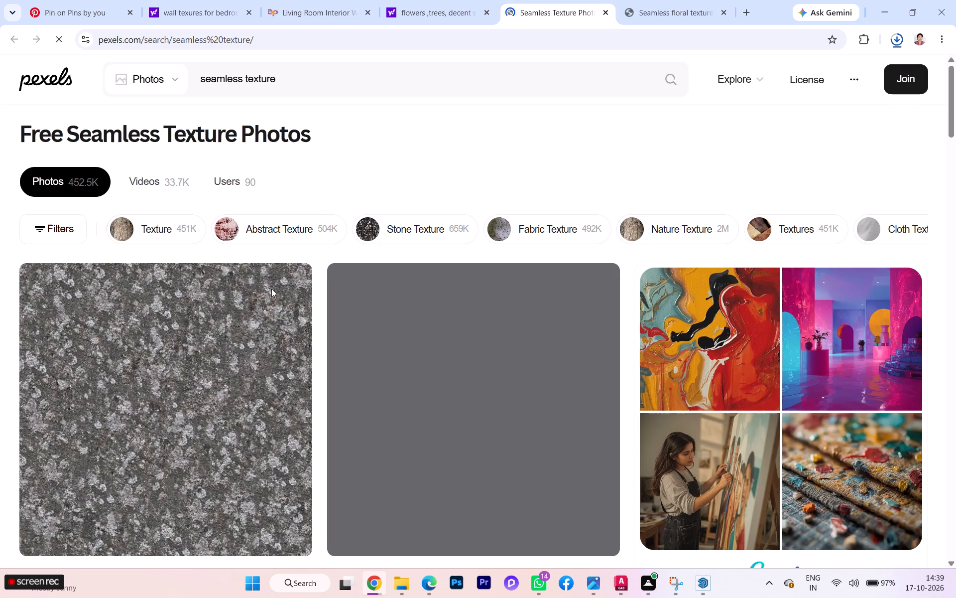
Look through the Pexels seamless texture photos for a pattern suited to the wall panel above the desk.
scroll(276, 294, "down", 4)
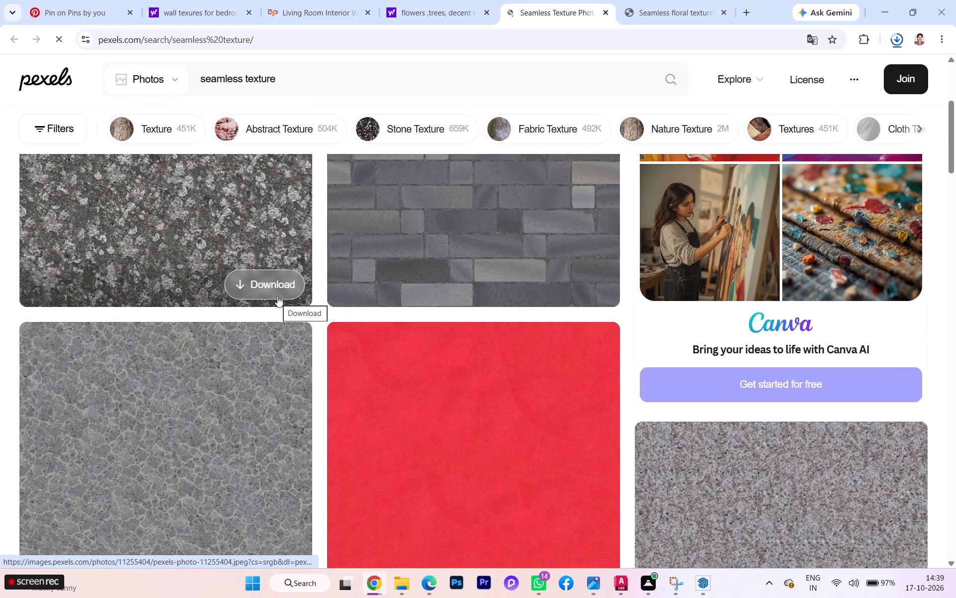
scroll(277, 296, "down", 8)
scroll(294, 330, "up", 1)
scroll(294, 330, "down", 2)
scroll(303, 322, "up", 2)
scroll(303, 322, "down", 2)
scroll(303, 322, "up", 1)
scroll(303, 322, "down", 1)
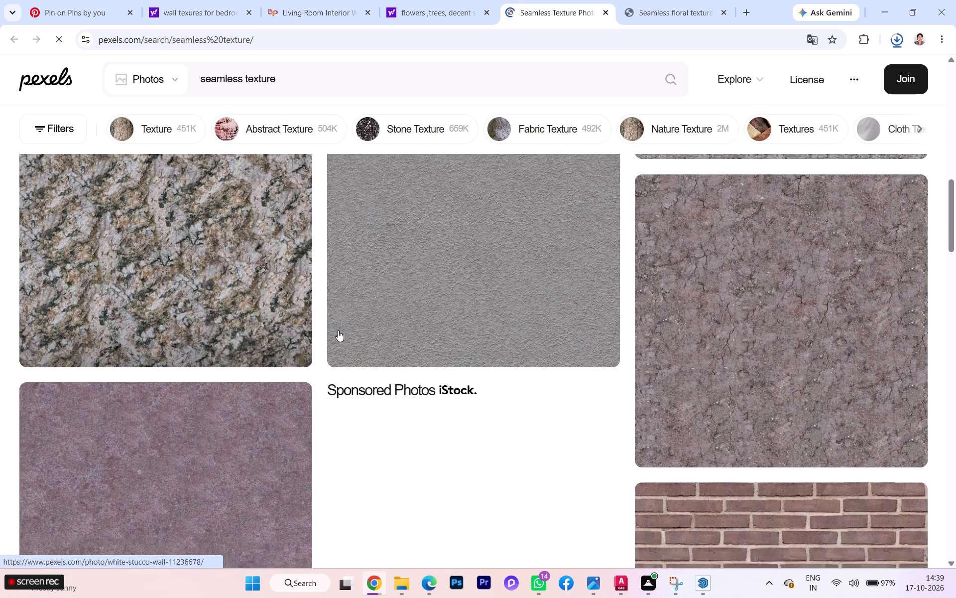
scroll(344, 329, "up", 1)
scroll(350, 332, "down", 1)
scroll(397, 342, "down", 10)
scroll(423, 360, "up", 4)
scroll(423, 360, "down", 9)
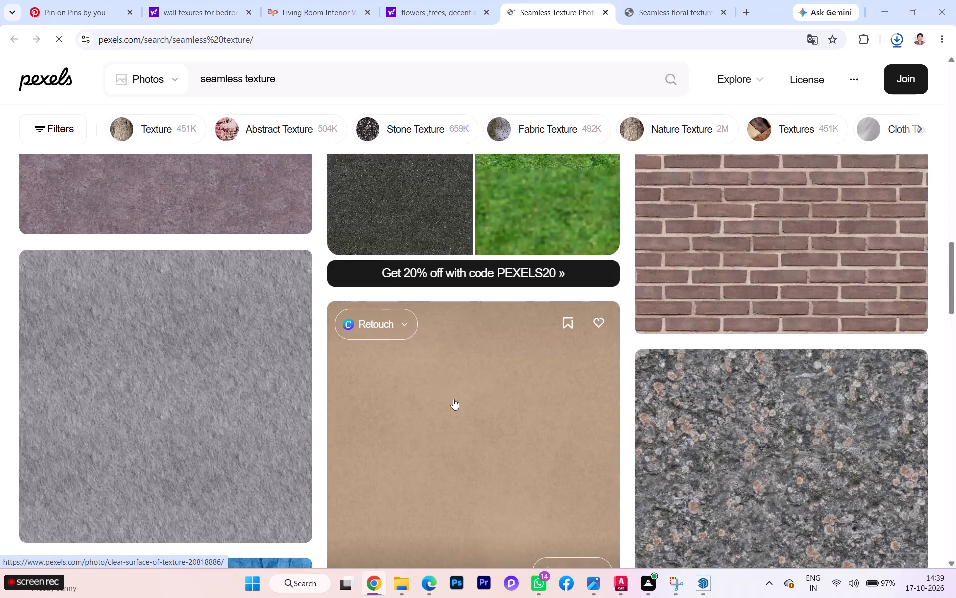
scroll(453, 399, "down", 4)
scroll(455, 400, "up", 1)
scroll(455, 400, "down", 2)
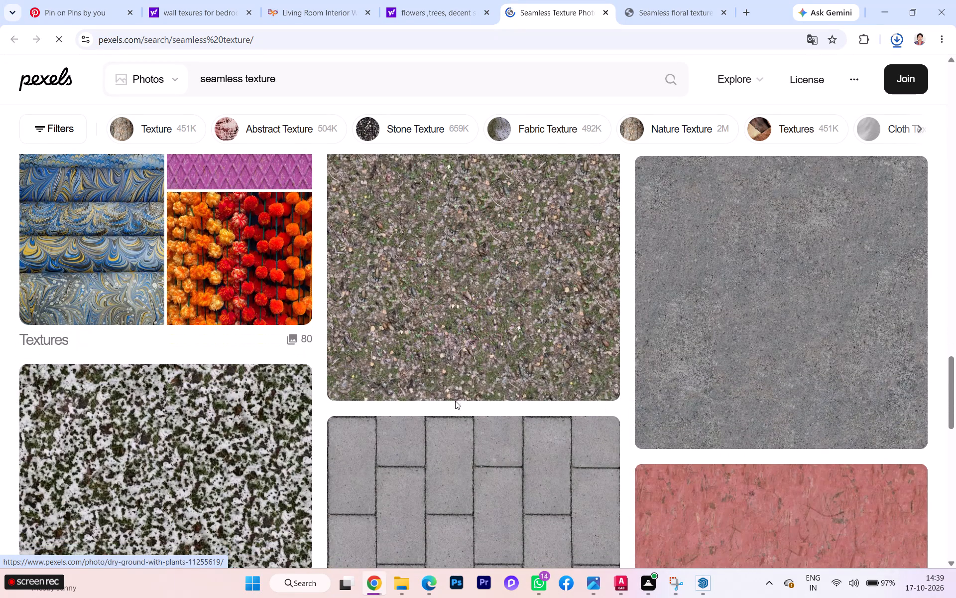
scroll(456, 401, "down", 3)
scroll(456, 400, "up", 3)
scroll(456, 400, "down", 1)
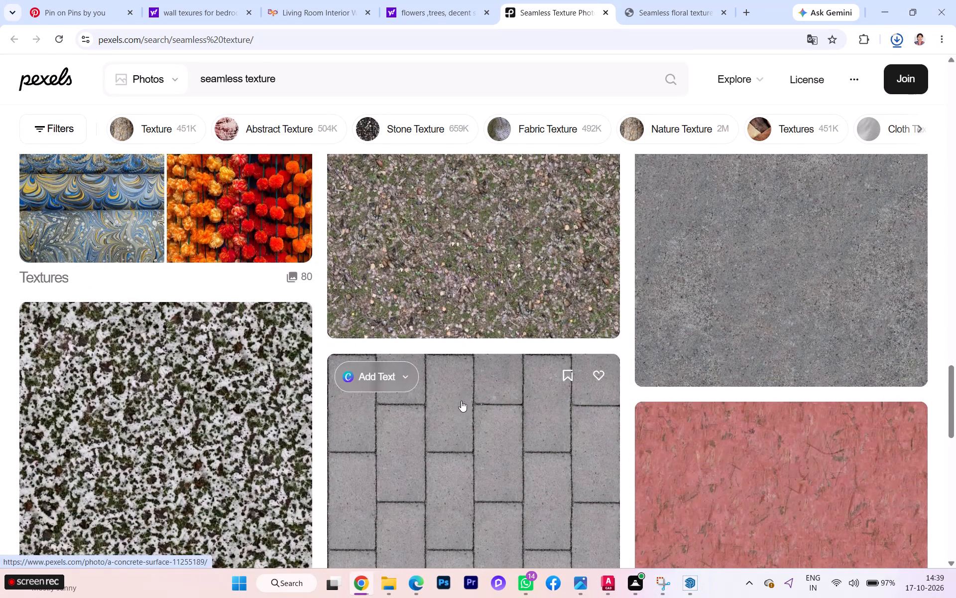
scroll(461, 401, "down", 2)
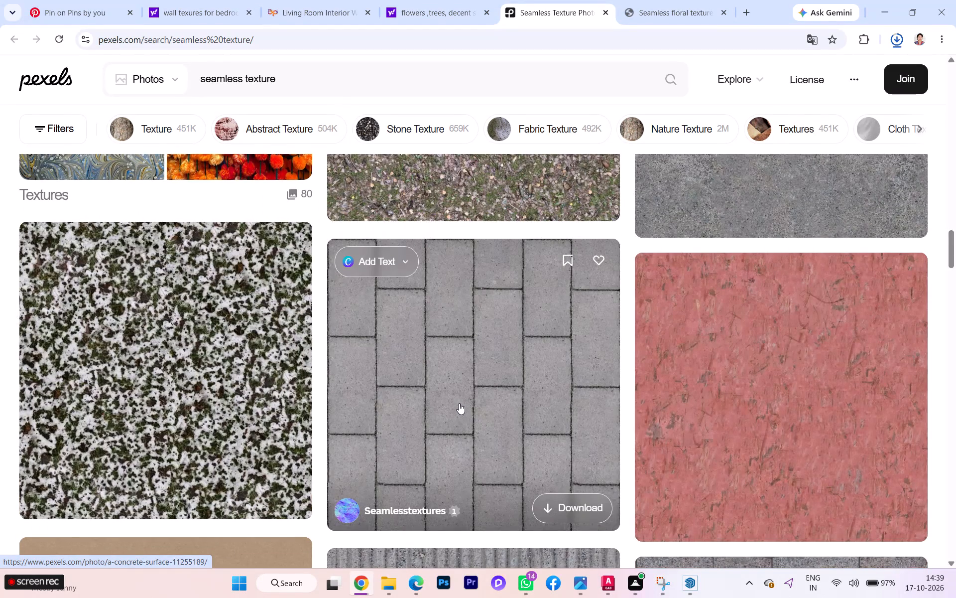
scroll(459, 403, "down", 6)
scroll(459, 404, "up", 1)
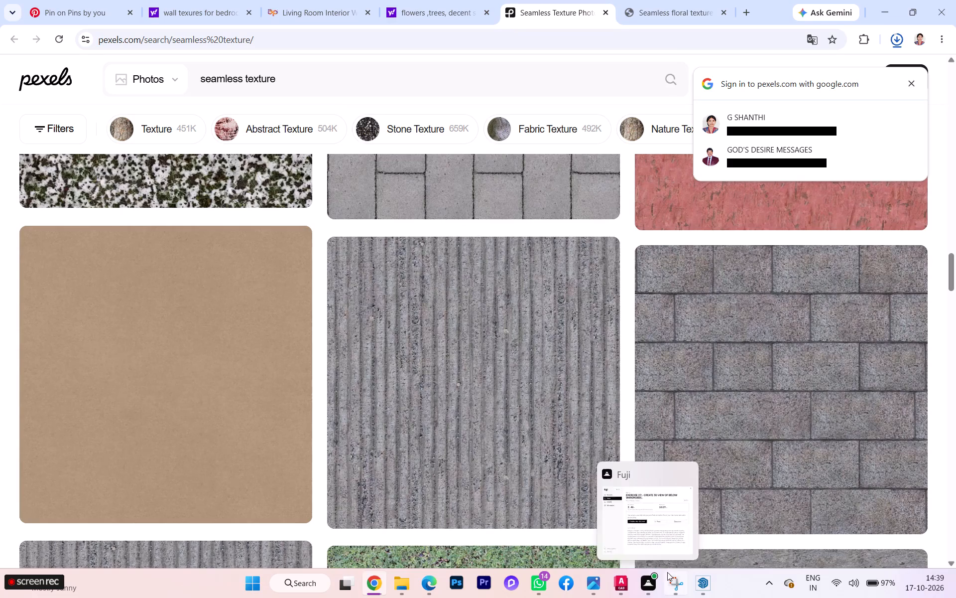
left_click(519, 464)
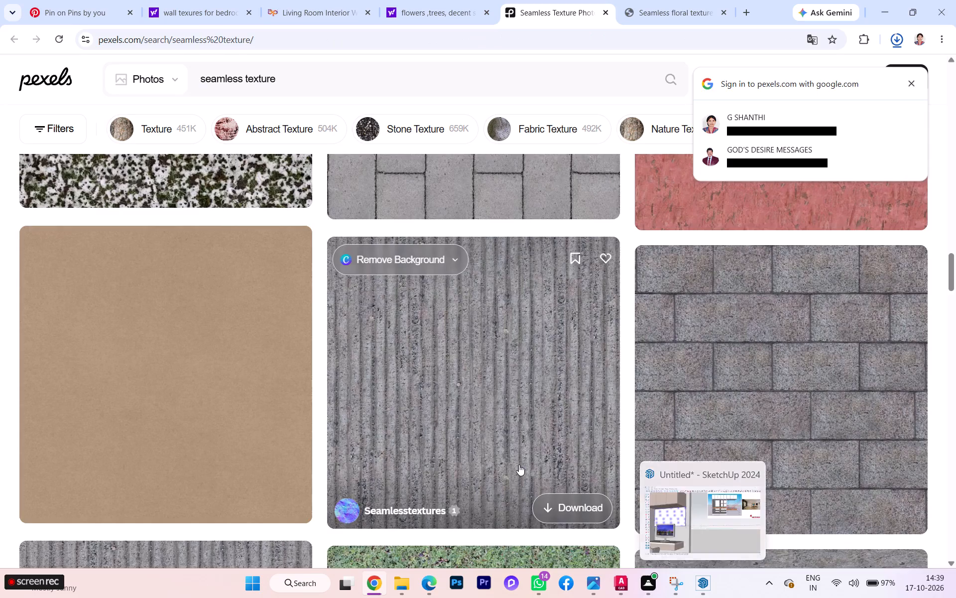
scroll(438, 383, "down", 2)
scroll(437, 391, "up", 1)
scroll(437, 392, "down", 2)
scroll(437, 393, "up", 1)
Switch to SketchUp, leave editing of the wall panel above the desk, and examine the whole bedroom model.
left_click(691, 582)
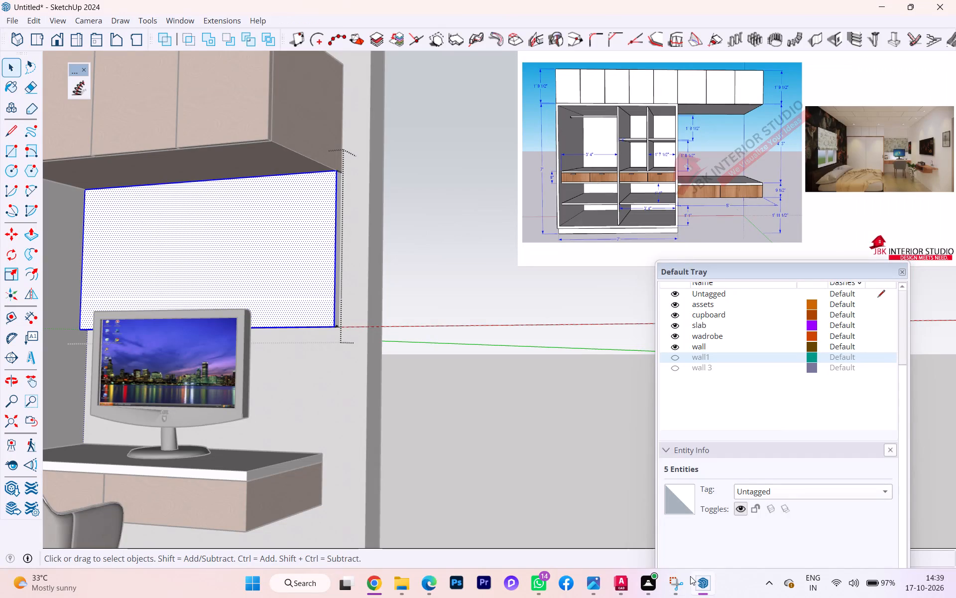
left_click(515, 479)
scroll(512, 468, "down", 2)
scroll(512, 468, "up", 2)
scroll(512, 468, "down", 8)
scroll(477, 443, "up", 1)
scroll(477, 443, "down", 2)
scroll(476, 443, "up", 5)
scroll(476, 443, "down", 3)
scroll(421, 436, "up", 2)
scroll(421, 436, "down", 4)
scroll(421, 436, "up", 1)
scroll(421, 436, "down", 11)
scroll(442, 441, "up", 1)
scroll(442, 441, "down", 2)
scroll(440, 443, "up", 1)
scroll(440, 443, "down", 2)
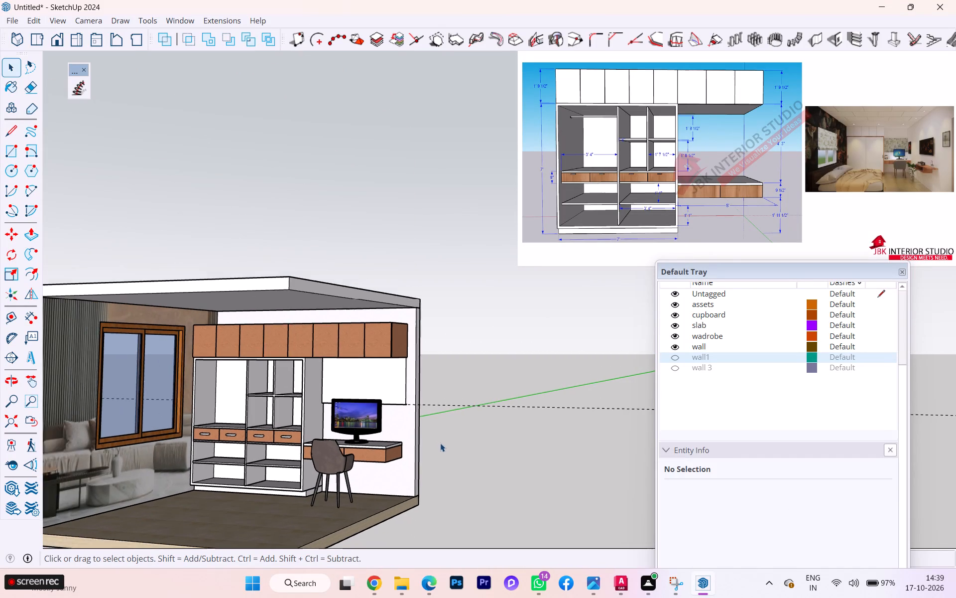
scroll(440, 443, "down", 6)
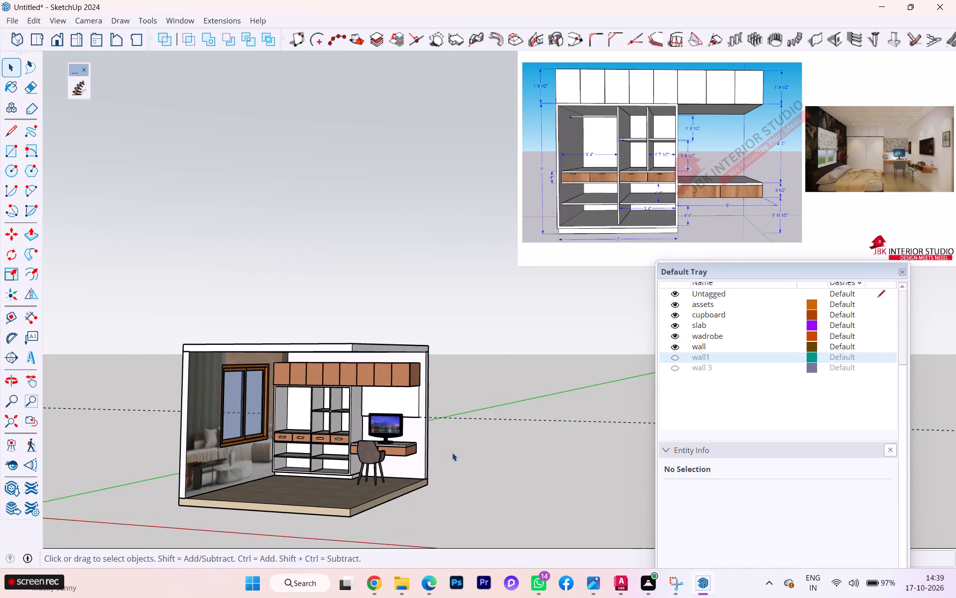
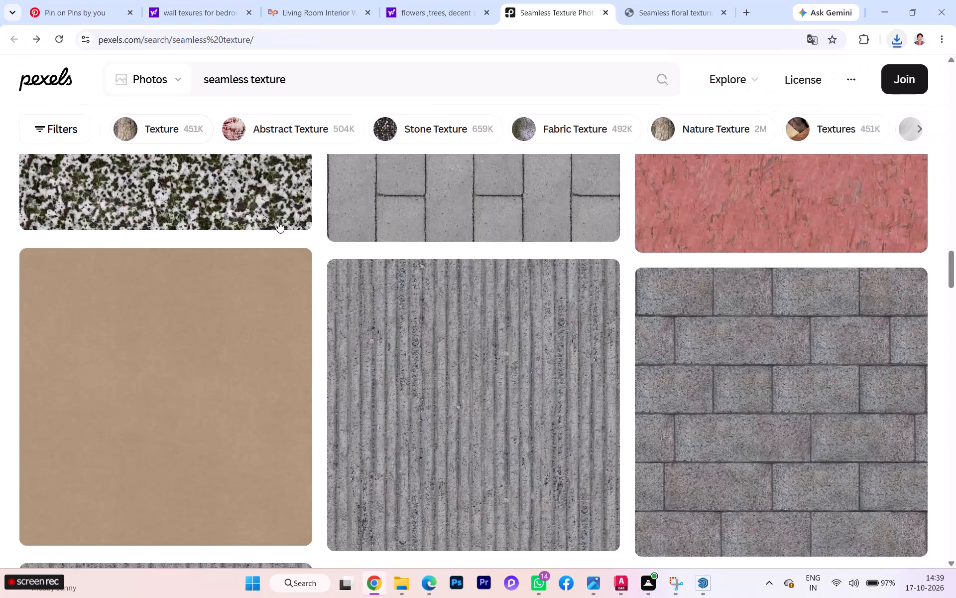
Look further through the Pexels seamless texture photos for a floral or patterned texture suited to the wall panel above the desk.
scroll(294, 223, "down", 3)
scroll(324, 240, "up", 1)
scroll(330, 242, "down", 1)
scroll(539, 321, "down", 8)
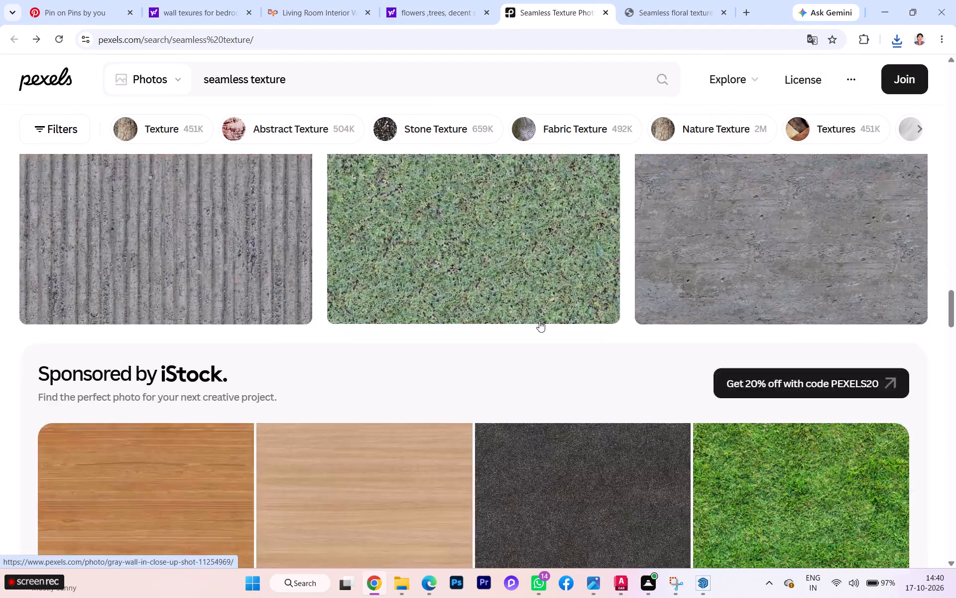
scroll(539, 321, "down", 5)
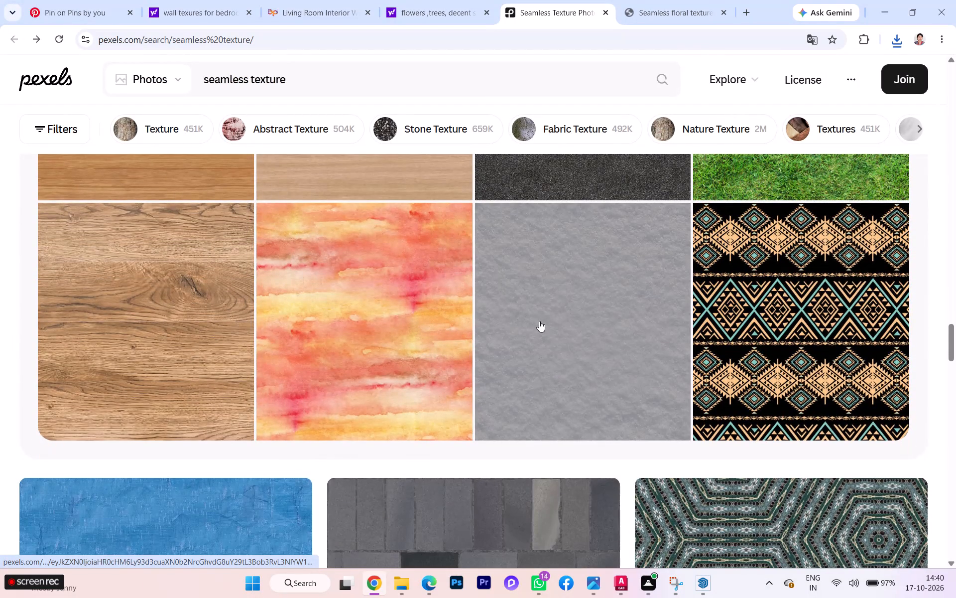
scroll(539, 321, "down", 4)
scroll(539, 321, "up", 1)
scroll(539, 321, "down", 1)
scroll(539, 321, "up", 2)
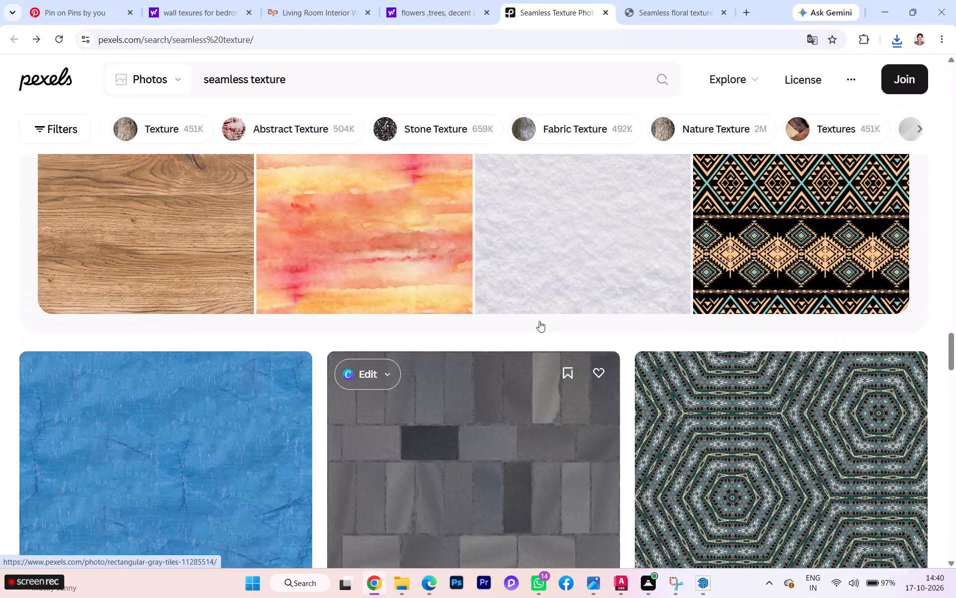
scroll(539, 321, "up", 6)
scroll(539, 321, "down", 1)
scroll(539, 321, "up", 4)
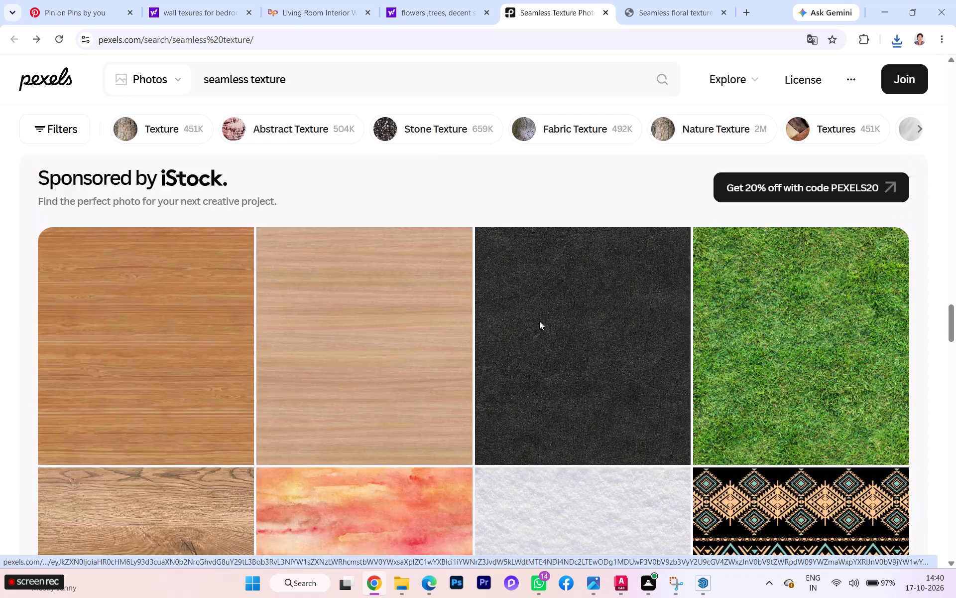
scroll(539, 321, "down", 1)
scroll(539, 321, "up", 3)
scroll(539, 321, "down", 1)
scroll(539, 321, "up", 1)
scroll(539, 322, "down", 2)
scroll(539, 323, "up", 1)
scroll(539, 323, "down", 5)
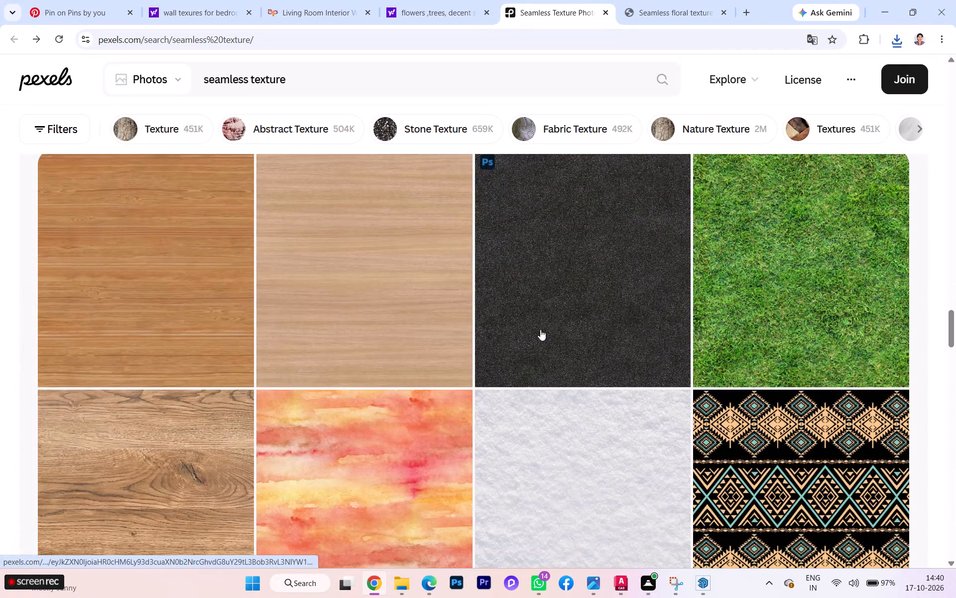
scroll(541, 327, "down", 1)
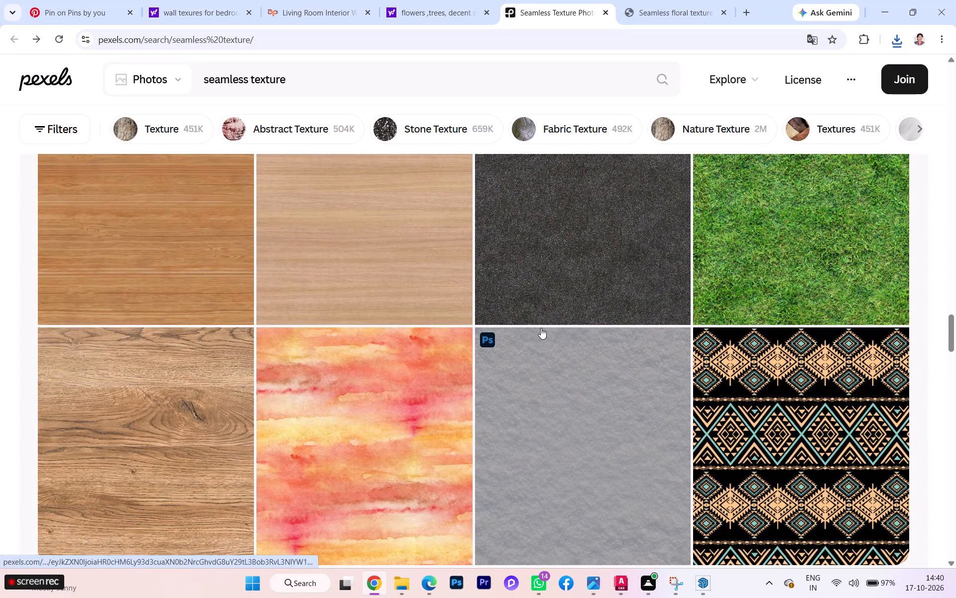
scroll(541, 328, "down", 9)
scroll(538, 328, "up", 1)
scroll(538, 328, "down", 5)
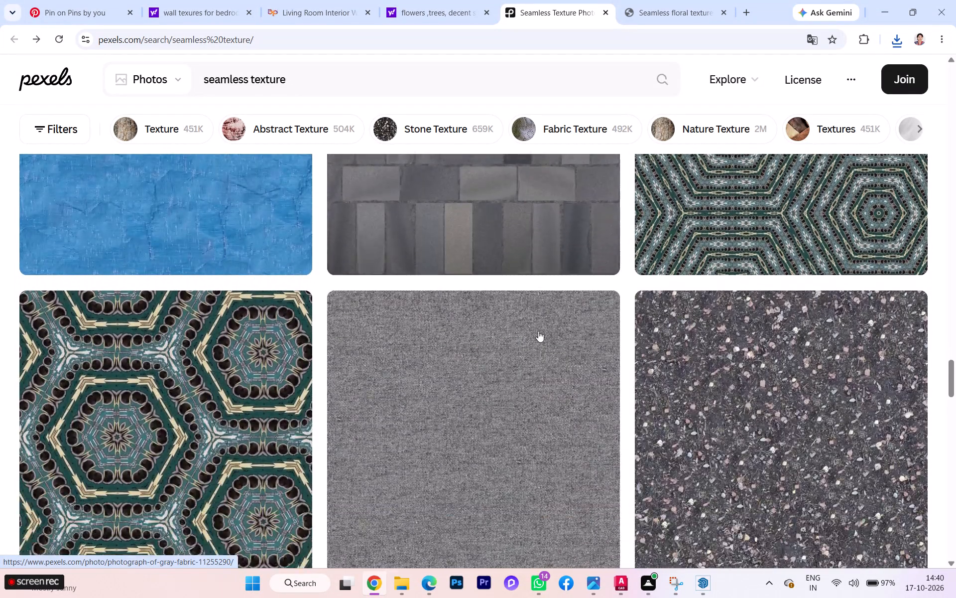
scroll(538, 331, "down", 13)
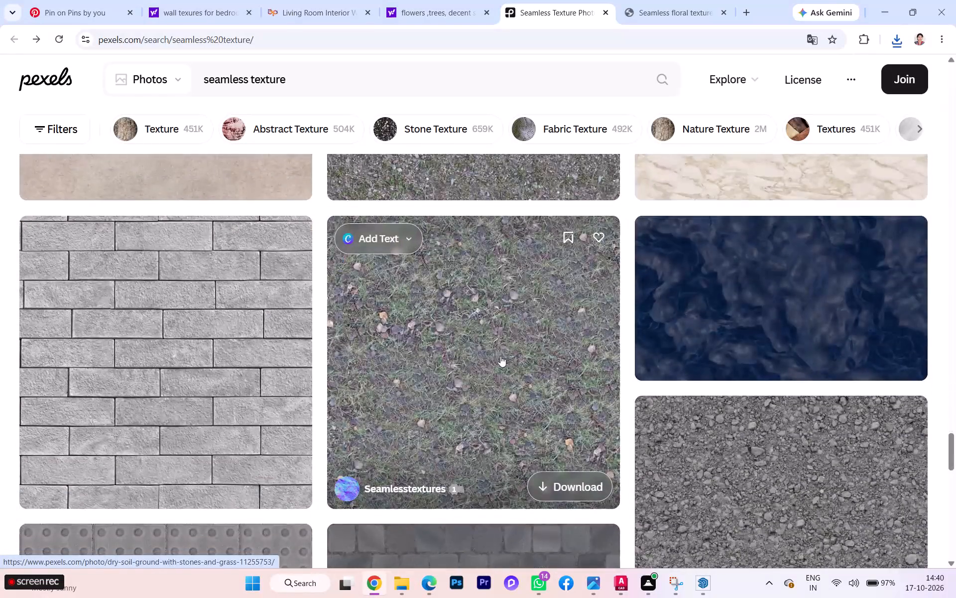
scroll(496, 355, "down", 4)
scroll(495, 356, "up", 1)
scroll(495, 356, "down", 7)
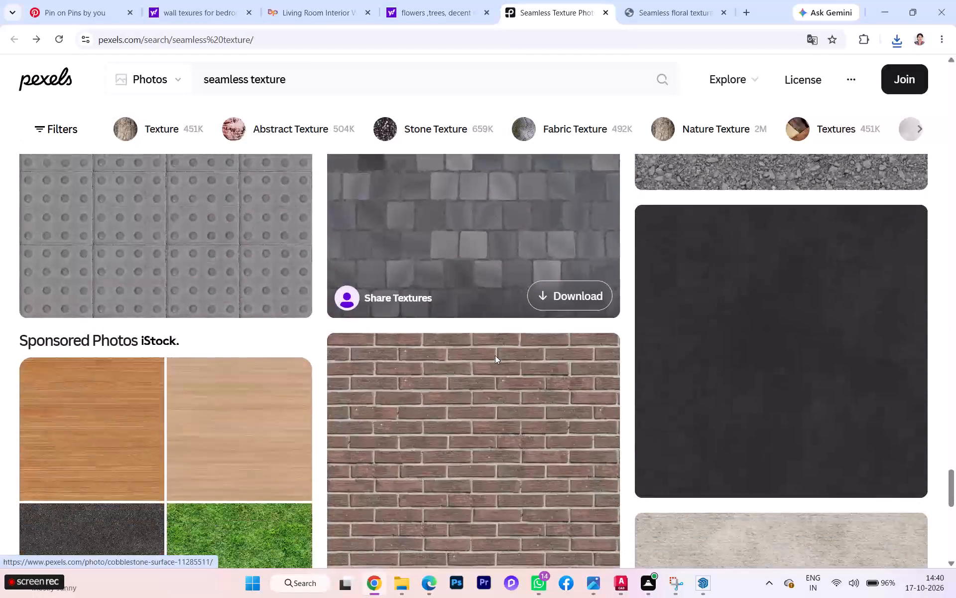
scroll(495, 355, "down", 3)
scroll(495, 355, "up", 1)
scroll(495, 358, "down", 5)
scroll(495, 358, "up", 1)
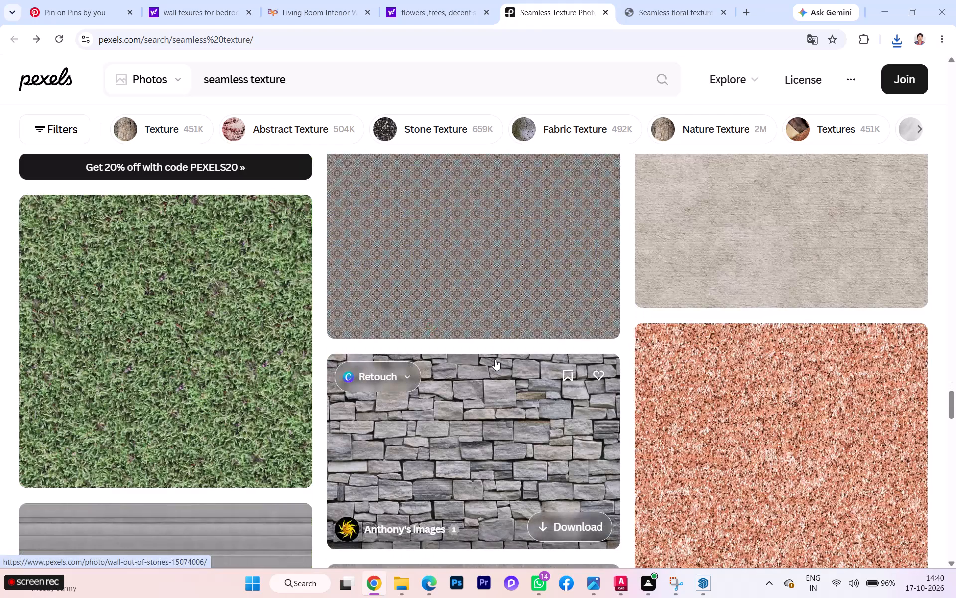
scroll(495, 359, "down", 2)
scroll(495, 359, "up", 1)
scroll(495, 359, "down", 12)
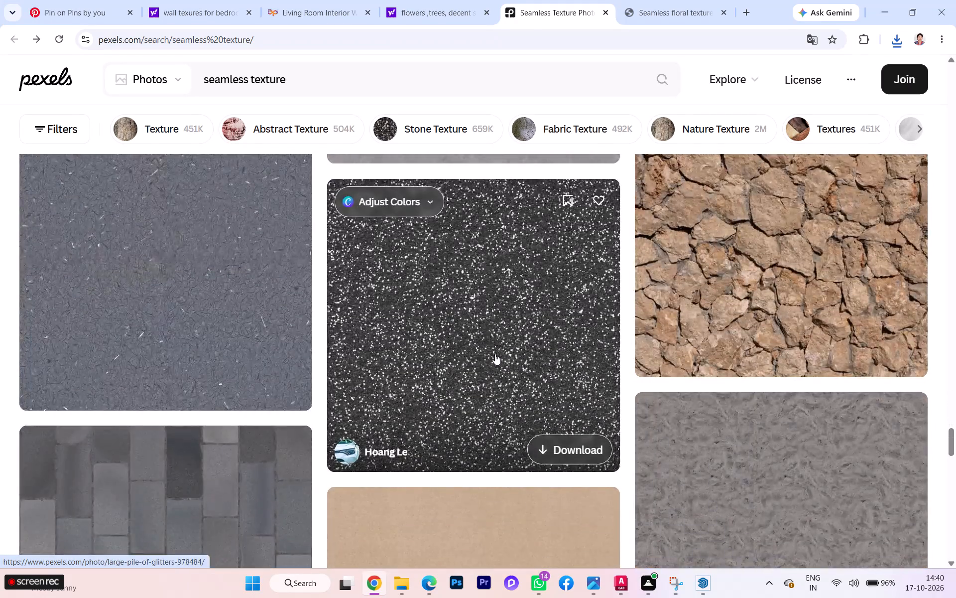
scroll(495, 354, "down", 5)
scroll(495, 359, "up", 1)
scroll(495, 359, "down", 1)
scroll(495, 359, "up", 1)
scroll(495, 361, "down", 3)
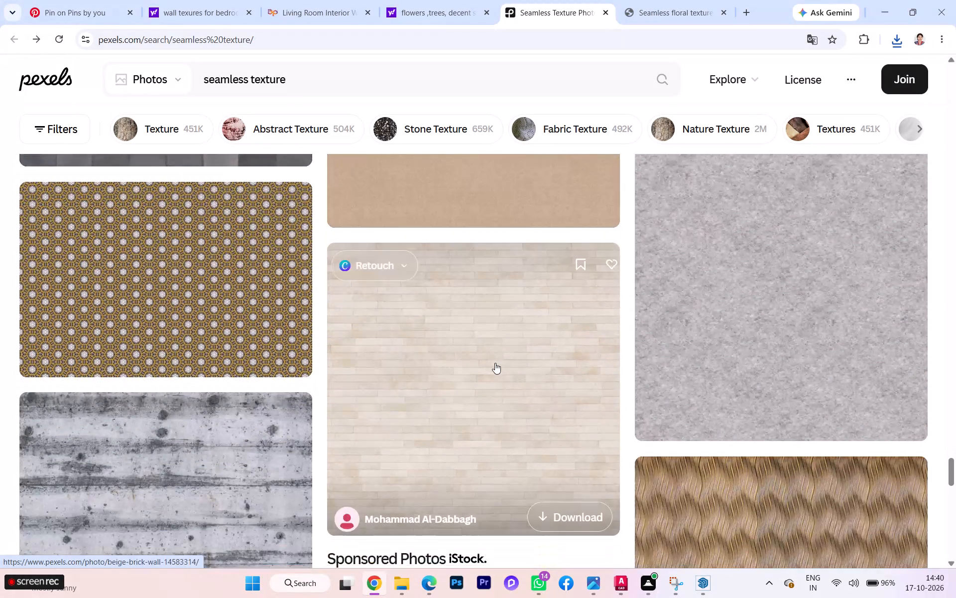
scroll(496, 359, "down", 7)
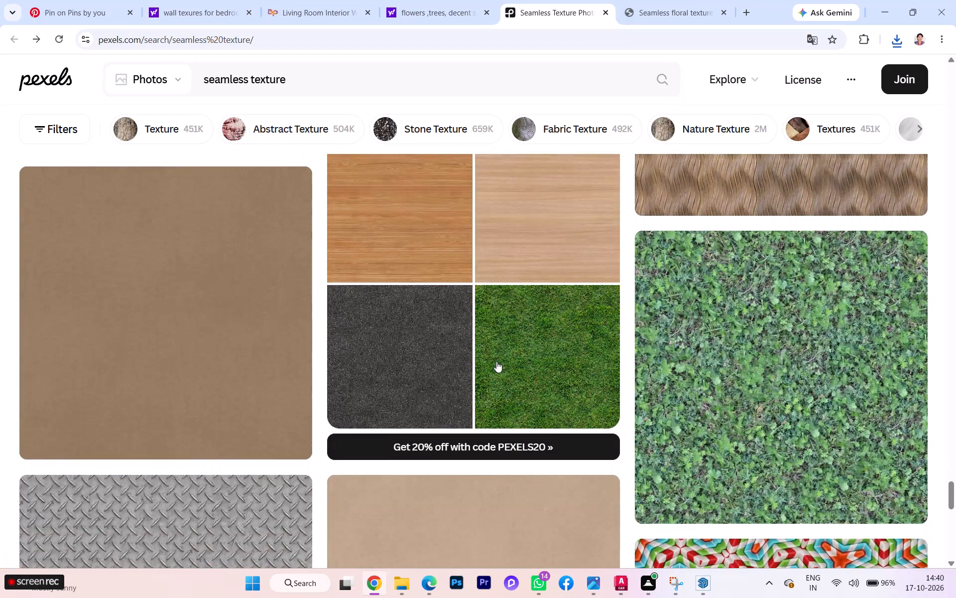
scroll(496, 365, "down", 7)
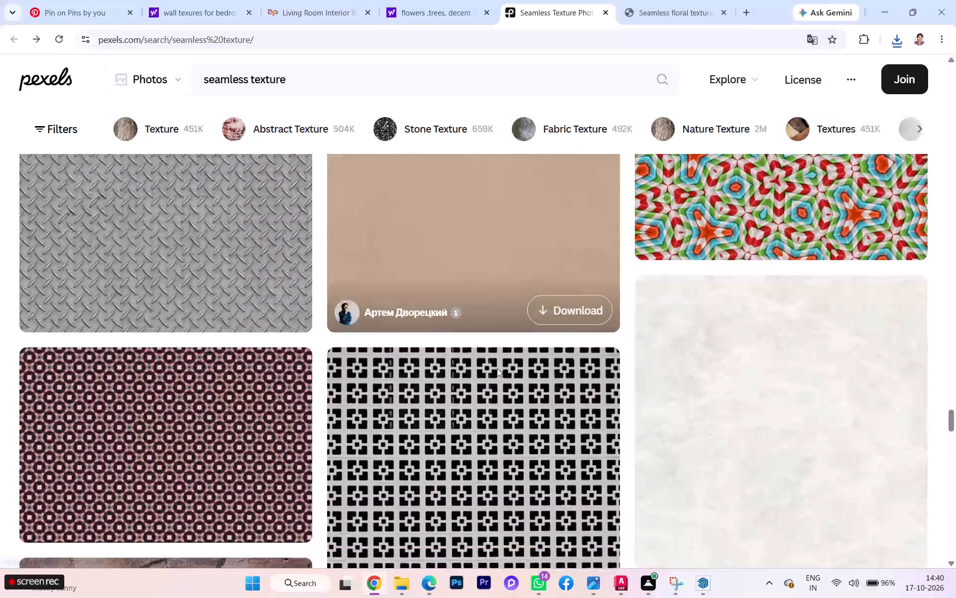
scroll(497, 368, "down", 4)
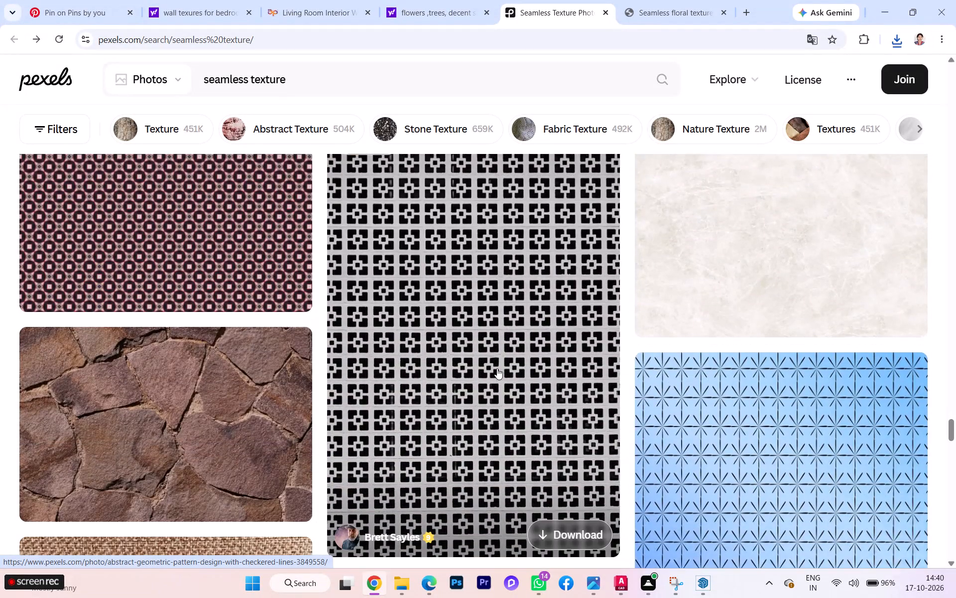
scroll(497, 370, "down", 6)
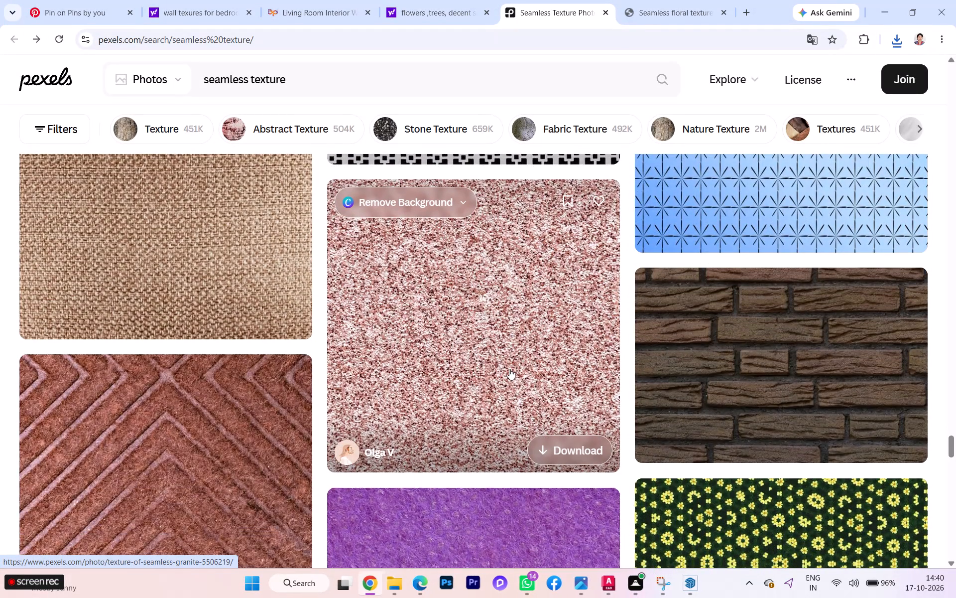
scroll(509, 368, "down", 4)
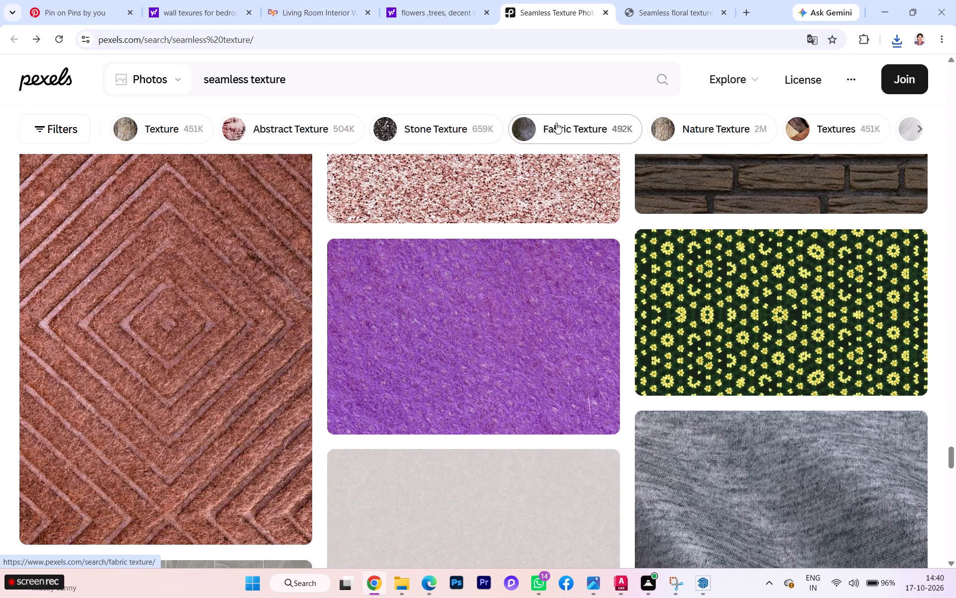
Open the related Nature Texture results on Pexels and look through the first photos.
left_click(732, 130)
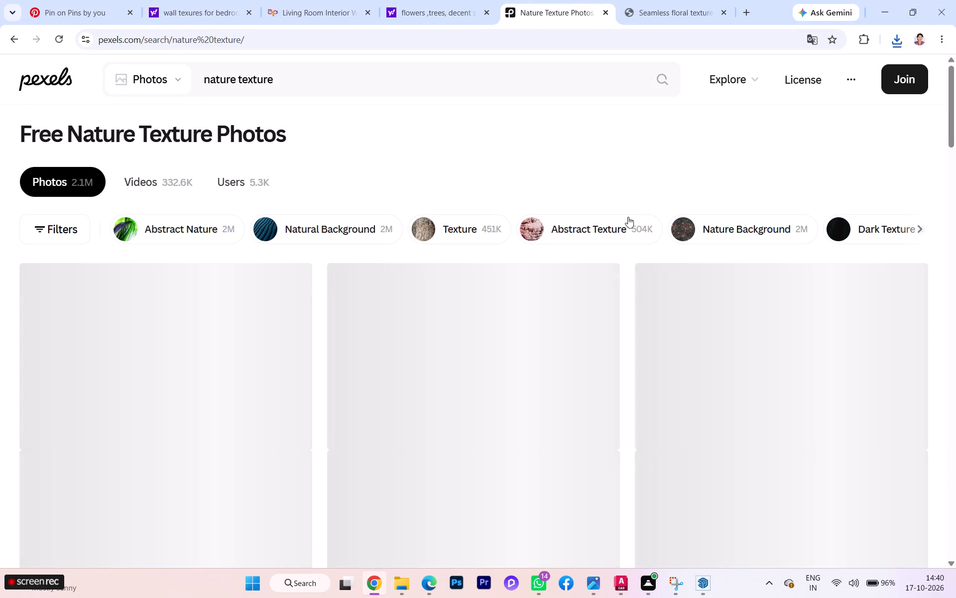
scroll(387, 270, "down", 3)
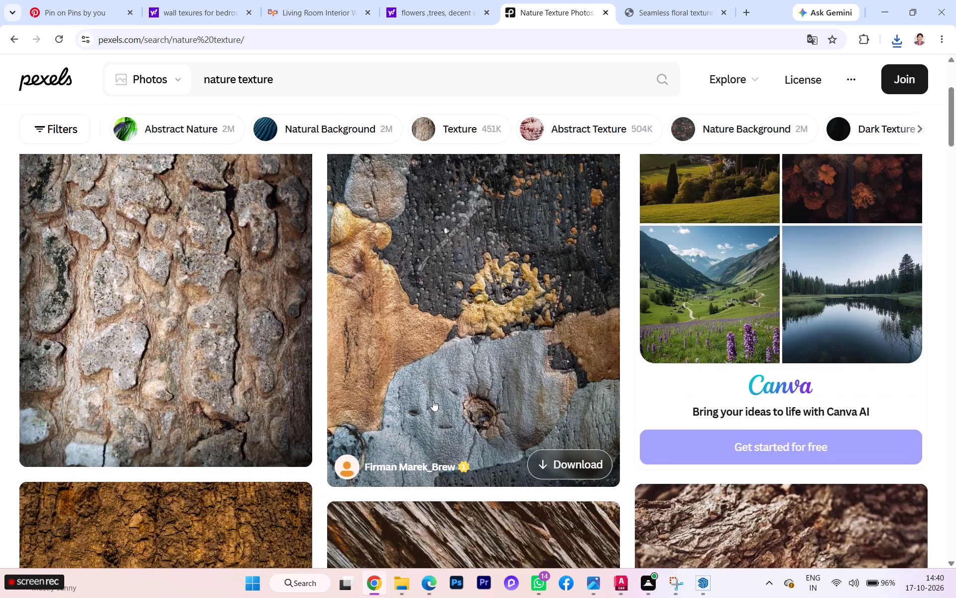
scroll(435, 398, "down", 3)
scroll(494, 329, "up", 3)
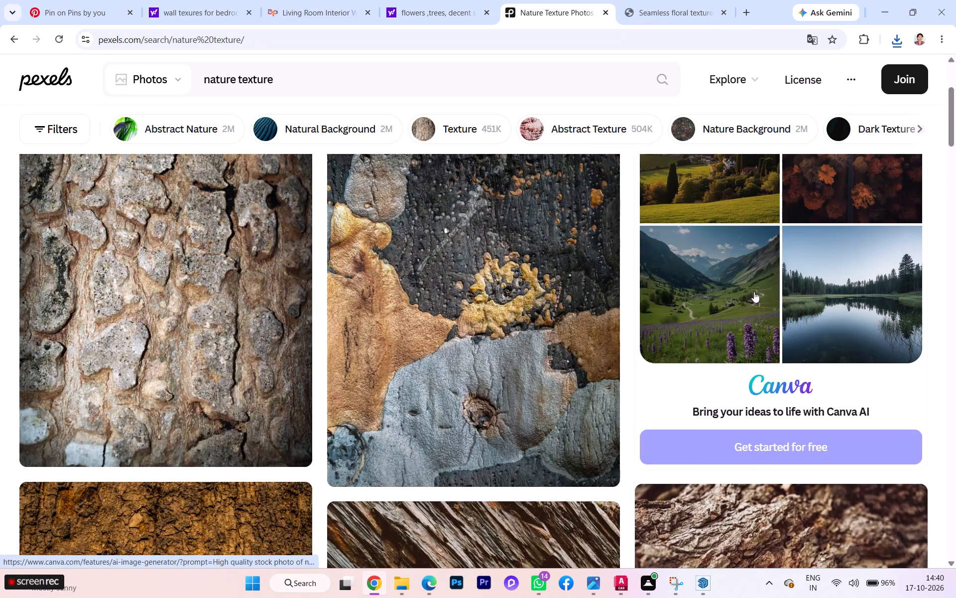
scroll(674, 314, "down", 2)
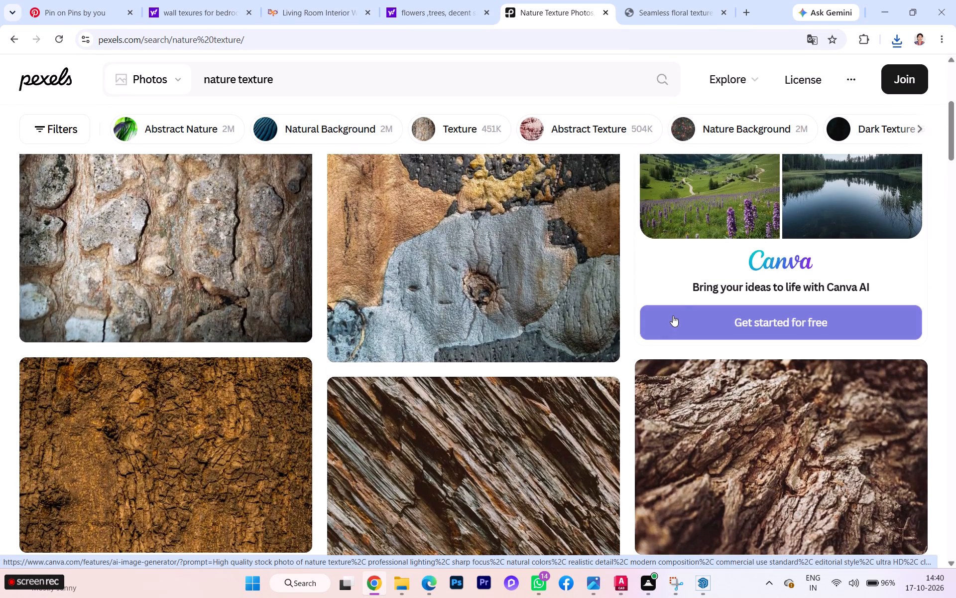
Open Canva's AI Image Generator page from the sponsored landscape pictures in the nature texture results.
scroll(696, 272, "up", 2)
left_click(709, 250)
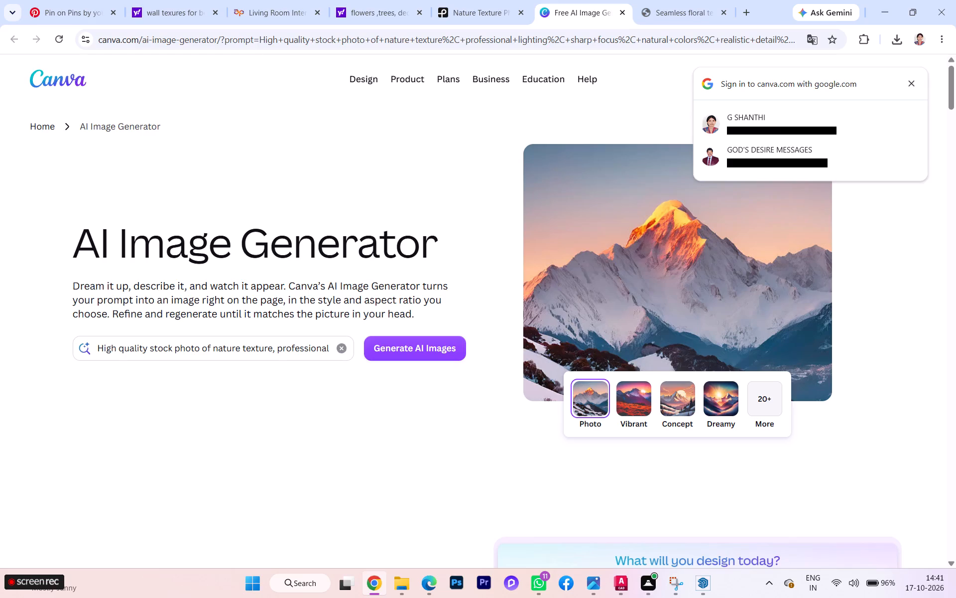
Read down the Canva AI Image Generator page, from the prompt box to the section on AI-generated images for all creatives.
scroll(242, 239, "down", 1)
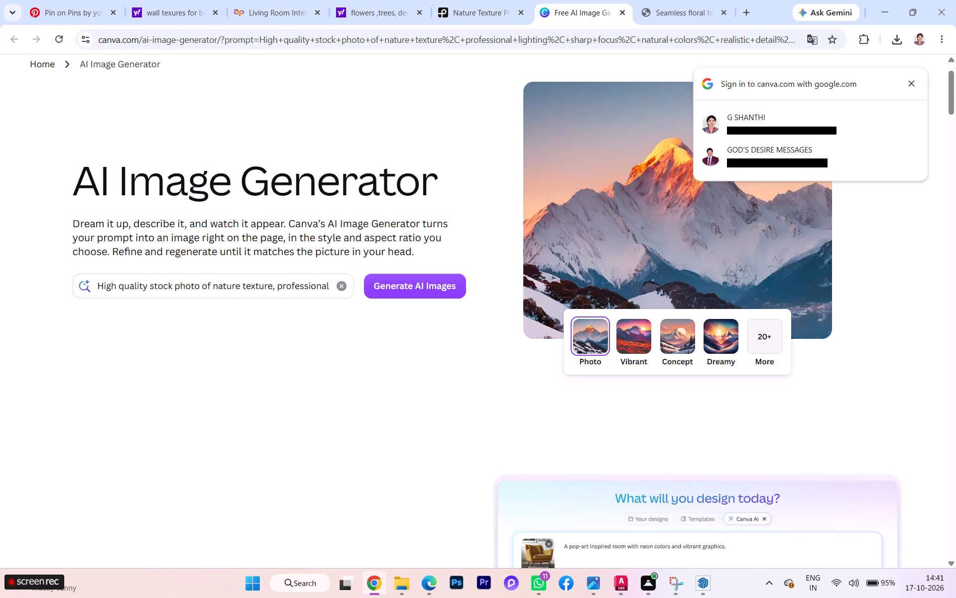
scroll(235, 248, "up", 1)
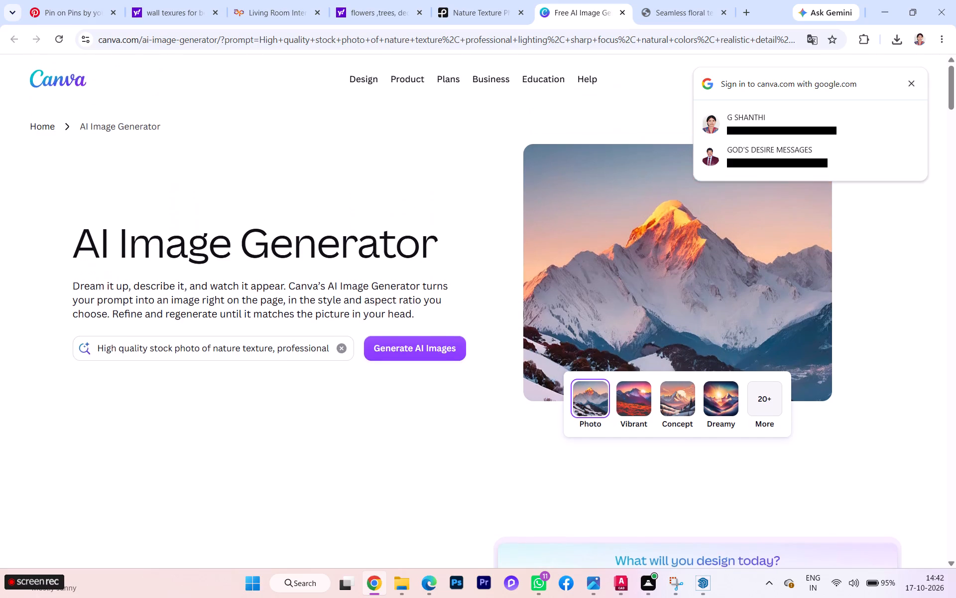
scroll(218, 281, "down", 1)
scroll(273, 186, "down", 4)
scroll(0, 316, "down", 2)
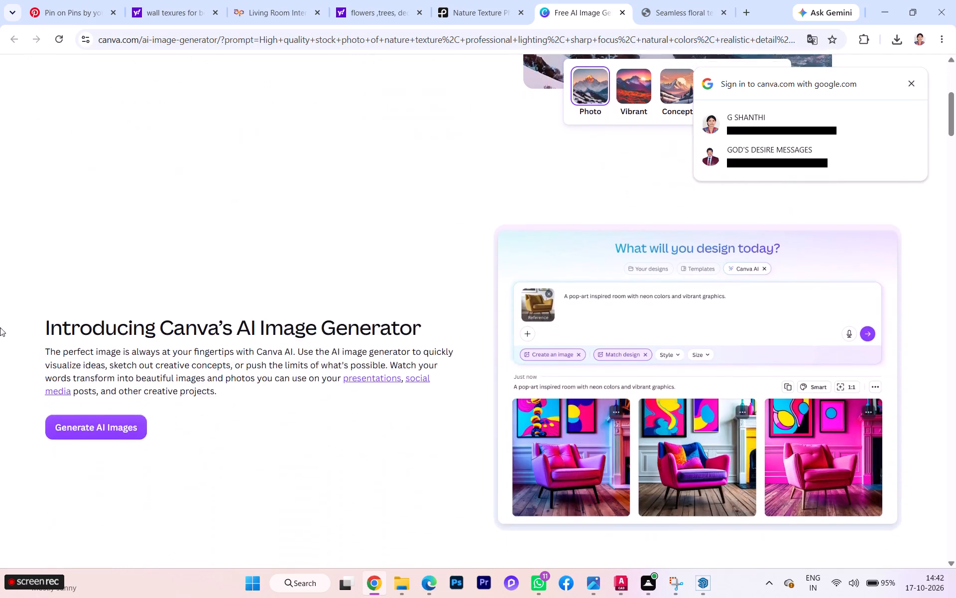
scroll(0, 327, "down", 9)
scroll(0, 317, "up", 2)
scroll(65, 252, "down", 2)
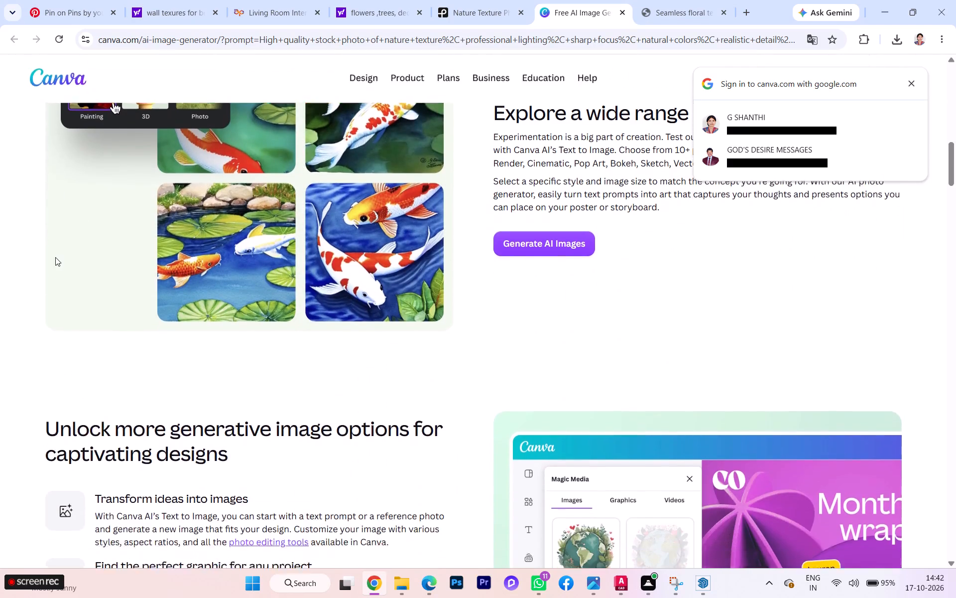
scroll(360, 204, "down", 5)
scroll(367, 219, "up", 2)
scroll(367, 219, "down", 3)
scroll(367, 220, "up", 1)
scroll(367, 221, "down", 2)
scroll(367, 224, "up", 2)
scroll(366, 225, "down", 2)
scroll(366, 228, "up", 2)
scroll(366, 229, "down", 1)
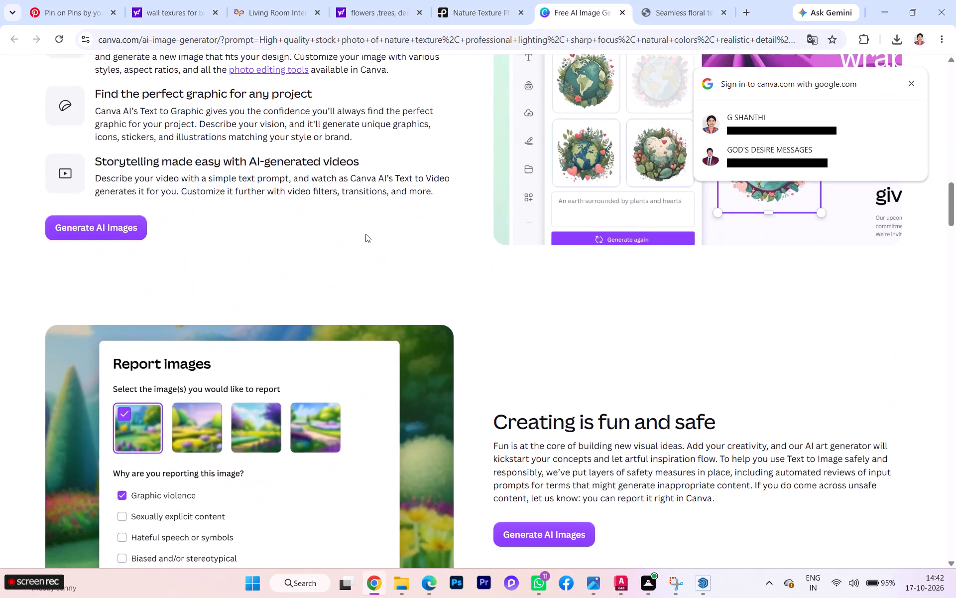
scroll(365, 234, "down", 2)
scroll(520, 191, "down", 1)
scroll(520, 192, "up", 1)
scroll(520, 193, "down", 3)
scroll(521, 197, "up", 1)
scroll(523, 201, "down", 4)
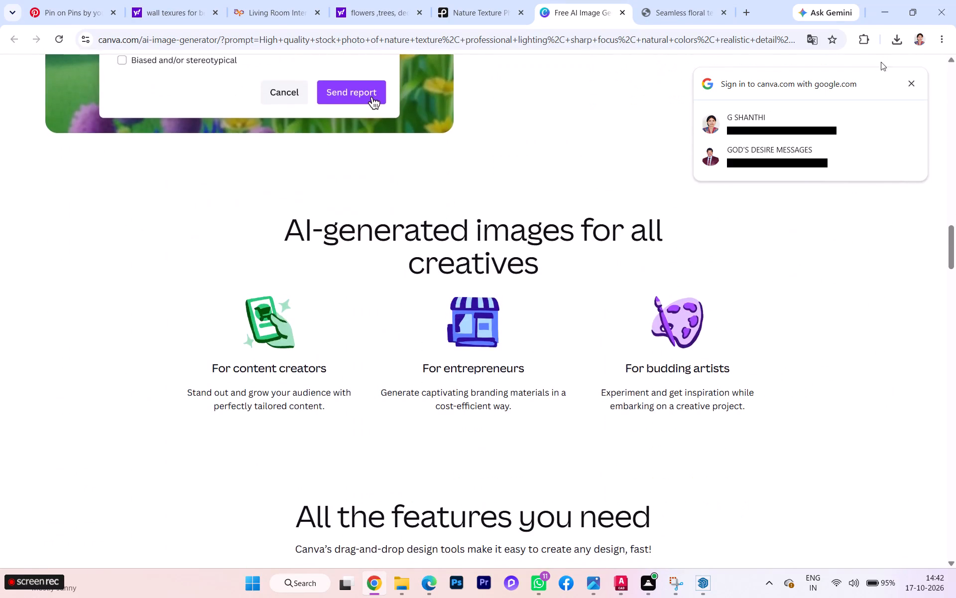
Dismiss the Google sign-in prompt covering the Canva page.
left_click(902, 84)
left_click(910, 78)
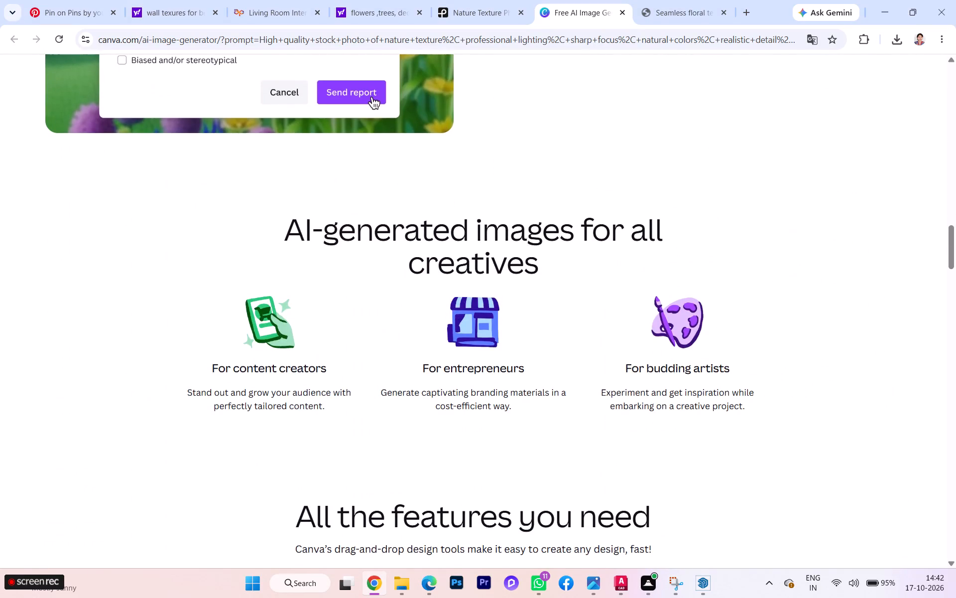
Look over the uncovered Canva AI Image Generator page and return to the image prompt at its beginning.
scroll(487, 264, "down", 9)
scroll(492, 279, "up", 2)
scroll(493, 279, "down", 4)
scroll(497, 276, "up", 4)
scroll(497, 275, "down", 1)
scroll(497, 275, "up", 4)
scroll(487, 243, "down", 1)
scroll(487, 243, "up", 6)
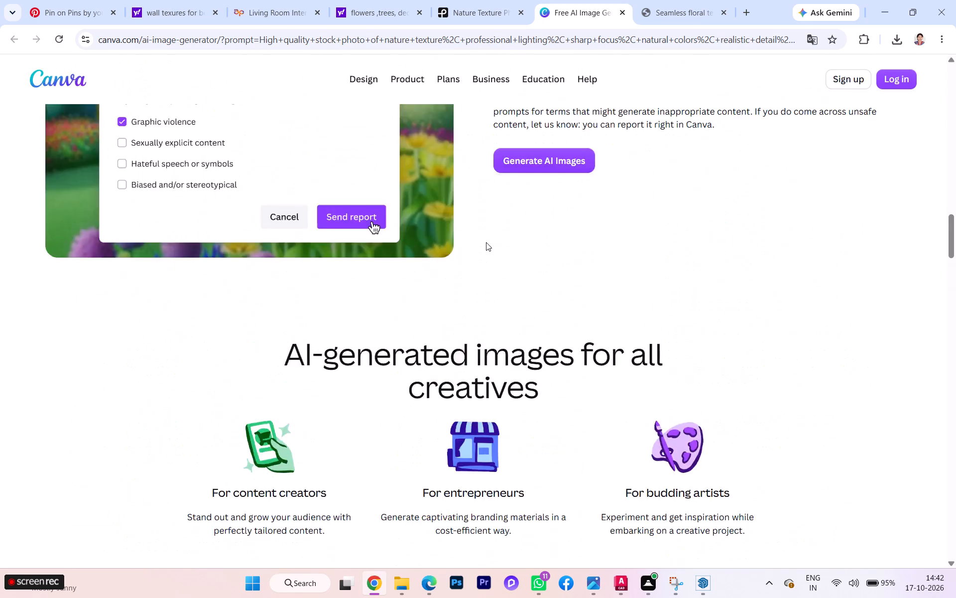
scroll(486, 242, "up", 3)
scroll(486, 242, "down", 1)
scroll(486, 242, "up", 7)
scroll(485, 242, "down", 1)
scroll(485, 242, "up", 9)
scroll(485, 242, "down", 1)
scroll(485, 241, "up", 3)
scroll(484, 239, "down", 1)
scroll(484, 239, "up", 4)
scroll(484, 239, "down", 2)
scroll(484, 239, "up", 1)
scroll(484, 239, "down", 2)
scroll(484, 239, "up", 5)
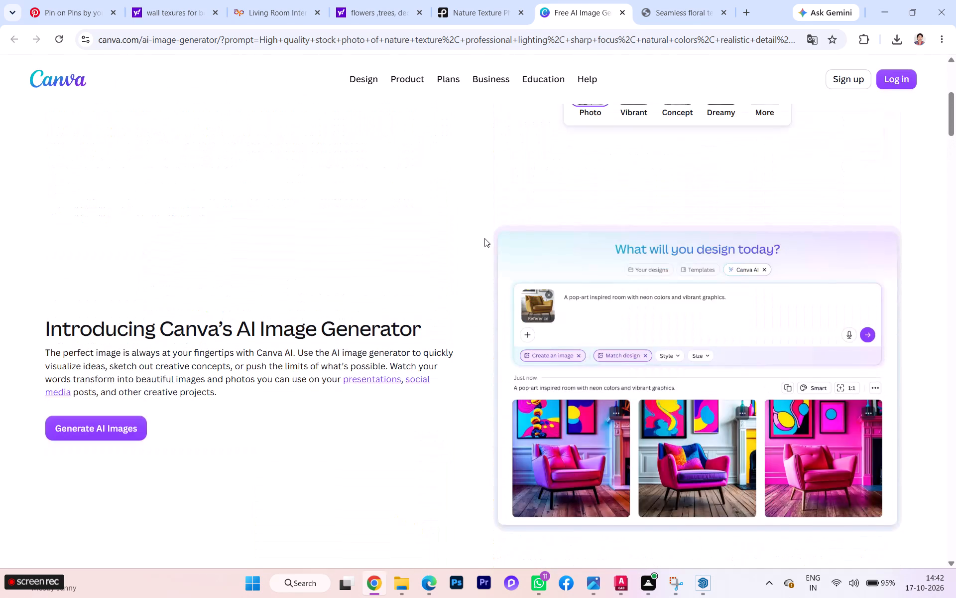
scroll(484, 238, "up", 13)
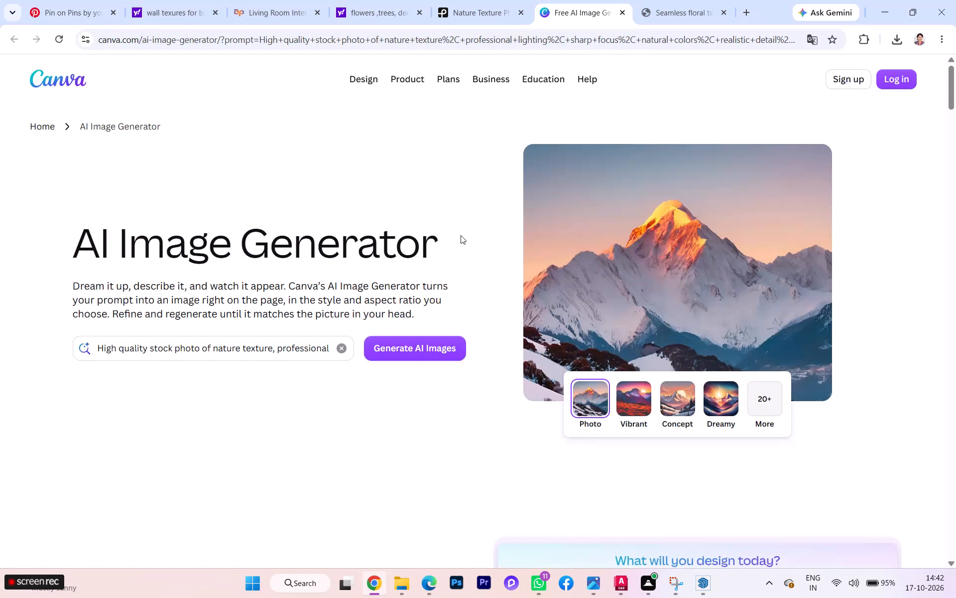
scroll(461, 235, "up", 1)
Read down Canva's AI Image Generator page from the prompt box to the section on creating being fun and safe.
scroll(577, 324, "down", 5)
scroll(624, 308, "up", 1)
scroll(624, 309, "down", 2)
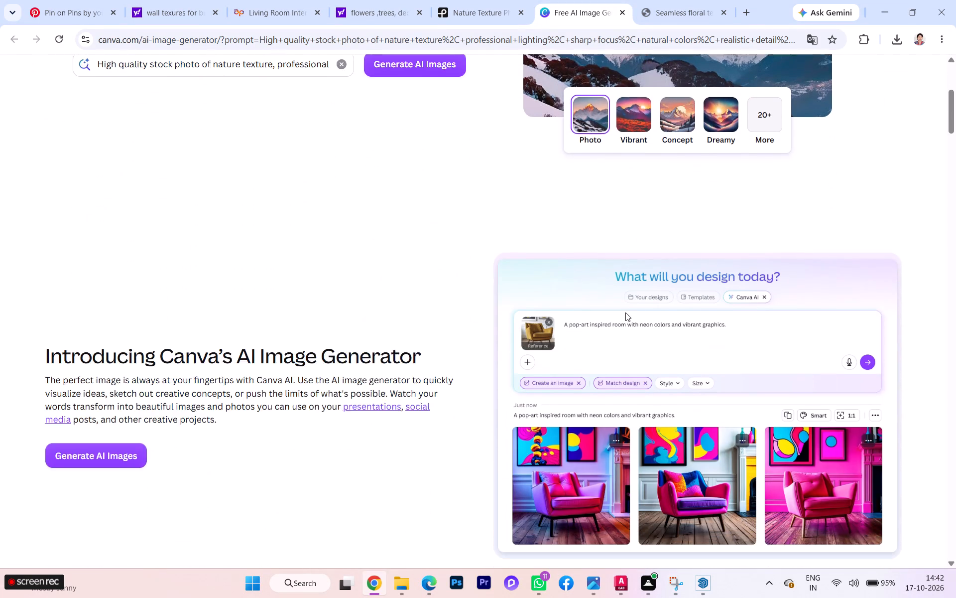
scroll(601, 326, "down", 3)
scroll(601, 327, "up", 3)
scroll(601, 327, "down", 2)
scroll(501, 374, "down", 3)
scroll(401, 384, "down", 1)
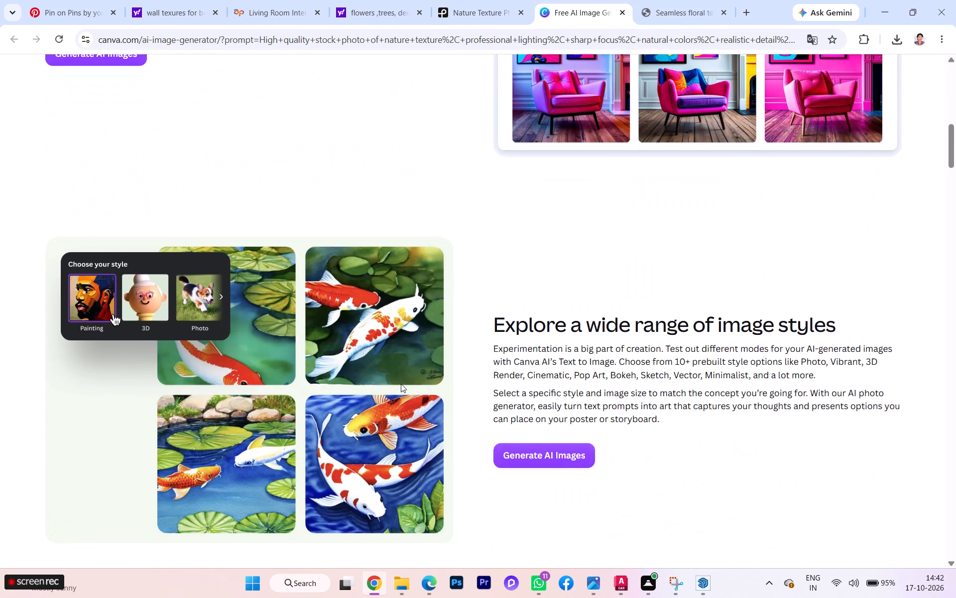
scroll(401, 384, "down", 5)
scroll(397, 380, "up", 1)
scroll(397, 380, "down", 2)
scroll(493, 363, "down", 4)
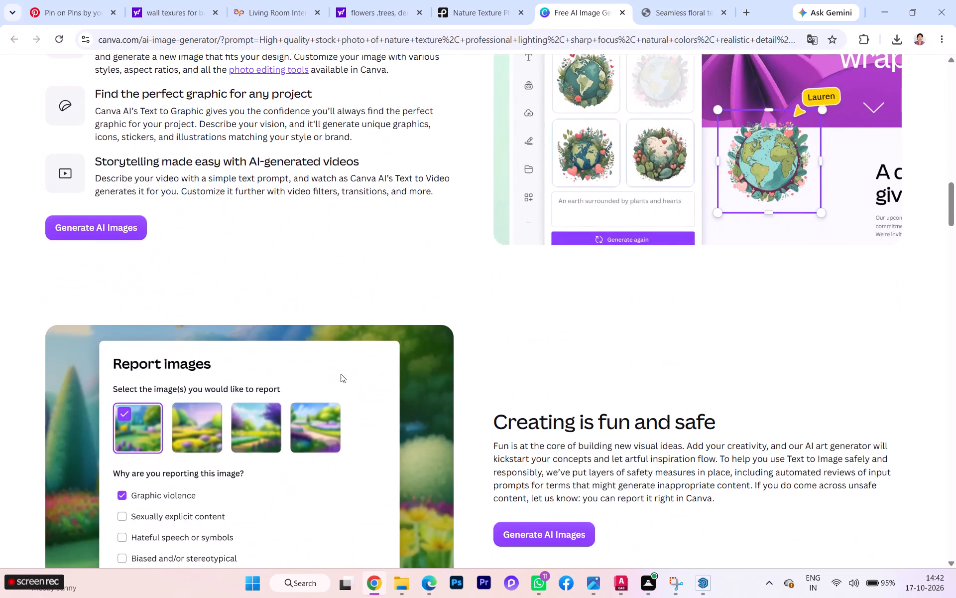
scroll(296, 378, "down", 3)
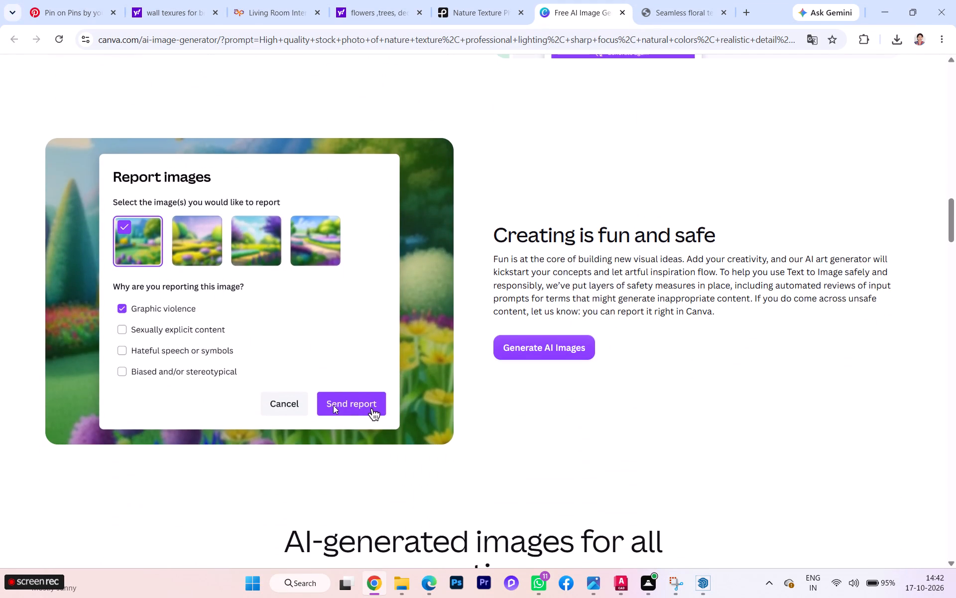
left_click(423, 348)
Read on through the Canva page's feature overview and usage instructions to the questions about image prompts and AI models.
scroll(421, 285, "down", 1)
scroll(421, 285, "up", 1)
scroll(421, 285, "down", 1)
scroll(421, 285, "up", 2)
scroll(422, 290, "down", 7)
scroll(422, 314, "up", 1)
scroll(422, 315, "down", 3)
scroll(422, 317, "up", 1)
scroll(422, 320, "down", 2)
scroll(422, 321, "up", 1)
scroll(422, 322, "down", 7)
scroll(433, 322, "up", 1)
scroll(433, 322, "down", 1)
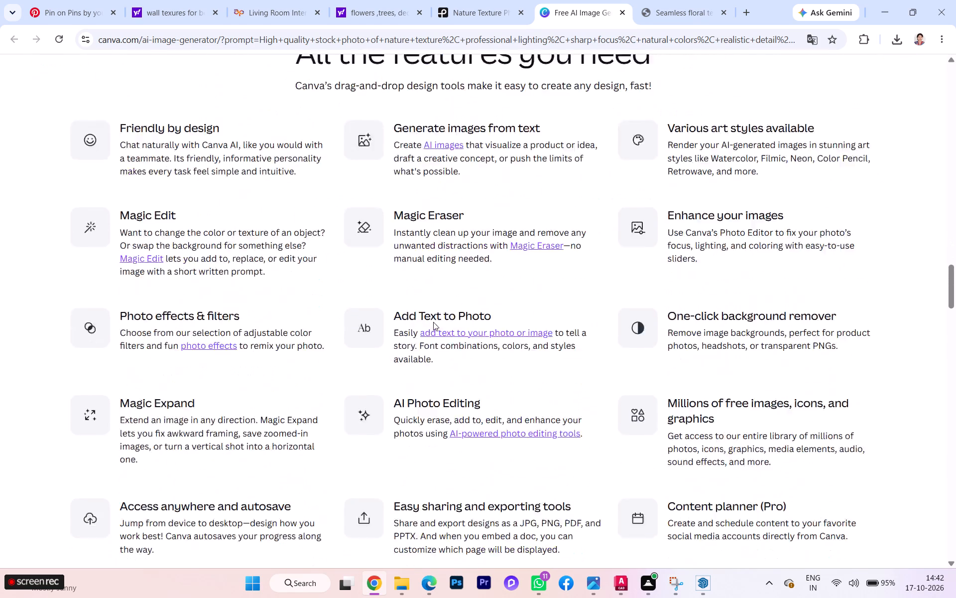
scroll(442, 339, "down", 3)
scroll(443, 339, "up", 3)
scroll(443, 340, "down", 2)
scroll(443, 341, "up", 2)
scroll(443, 341, "down", 17)
scroll(450, 358, "up", 1)
scroll(450, 358, "down", 1)
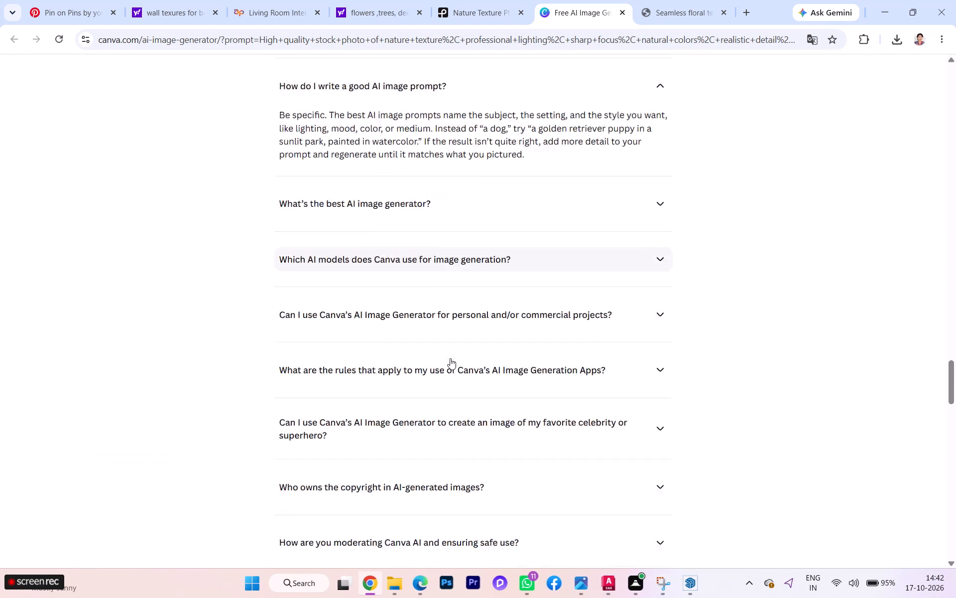
Review the Canva page's usage instructions and feature overview again, going back up to the text-to-graphic and safety sections.
scroll(450, 358, "up", 6)
scroll(450, 358, "down", 2)
scroll(450, 358, "up", 4)
scroll(440, 314, "down", 4)
scroll(441, 312, "up", 7)
scroll(441, 312, "down", 1)
scroll(441, 312, "up", 3)
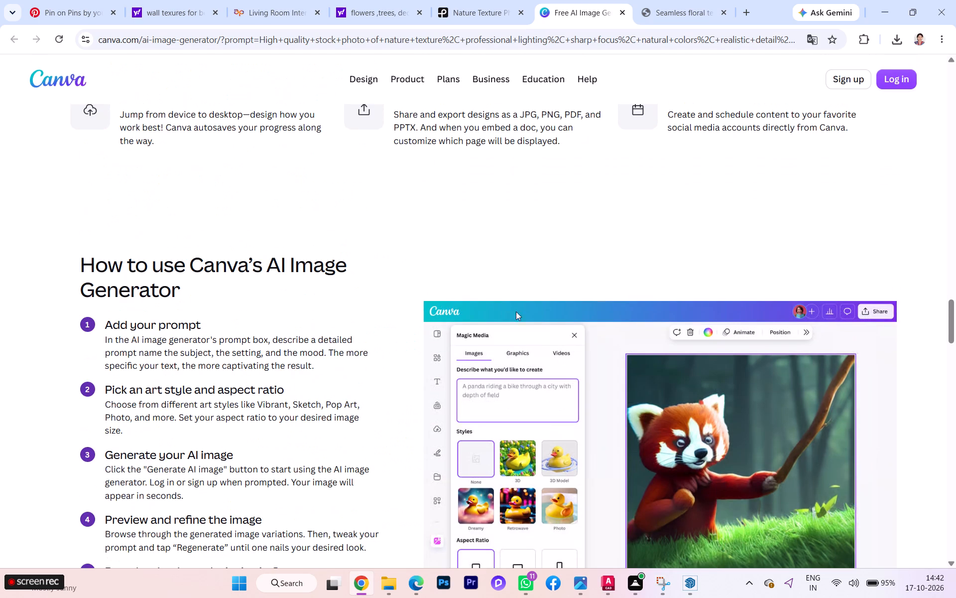
scroll(533, 332, "down", 2)
scroll(547, 337, "up", 8)
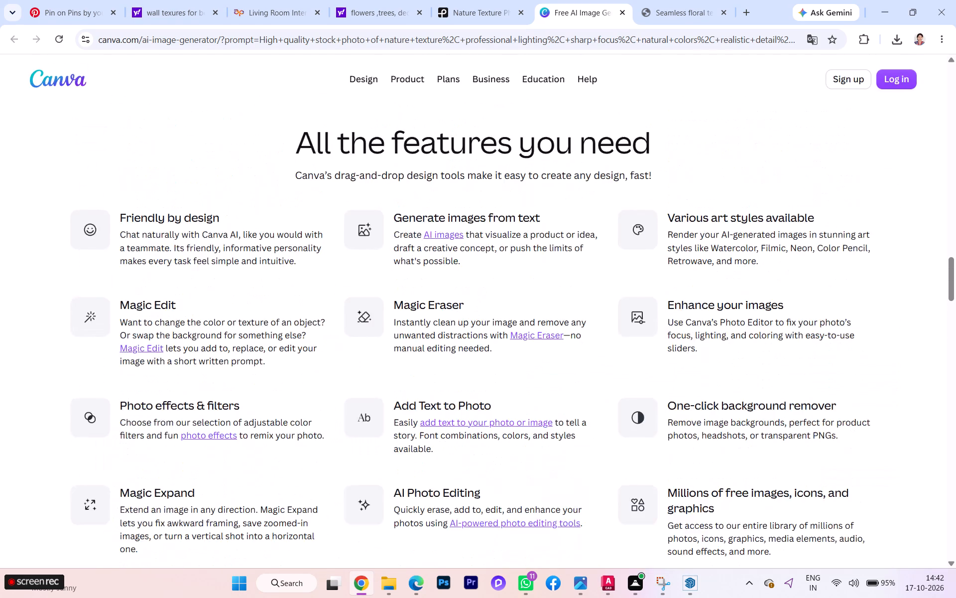
scroll(448, 300, "up", 3)
scroll(447, 299, "down", 2)
scroll(447, 299, "up", 1)
scroll(447, 299, "down", 4)
scroll(447, 299, "up", 1)
scroll(447, 299, "down", 2)
scroll(447, 299, "up", 2)
scroll(447, 299, "down", 1)
scroll(447, 299, "up", 3)
scroll(447, 299, "down", 1)
scroll(447, 299, "up", 12)
scroll(447, 299, "down", 2)
scroll(447, 299, "up", 9)
scroll(448, 296, "down", 4)
scroll(448, 296, "up", 3)
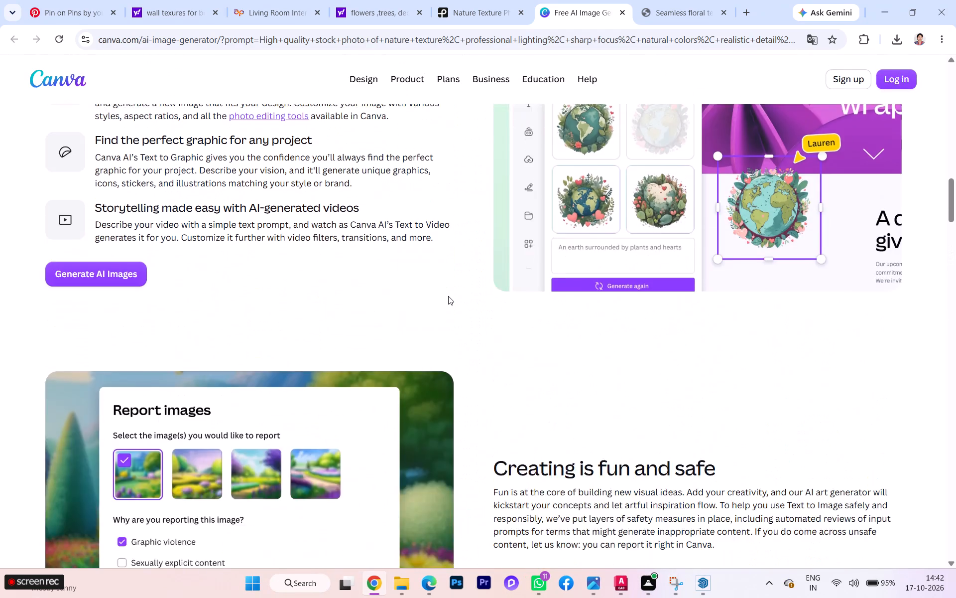
Look over the image style and introduction sections again, back to the image prompt at the beginning of the page.
scroll(449, 296, "up", 1)
scroll(449, 296, "down", 1)
scroll(449, 296, "up", 4)
scroll(449, 296, "down", 1)
scroll(449, 296, "up", 5)
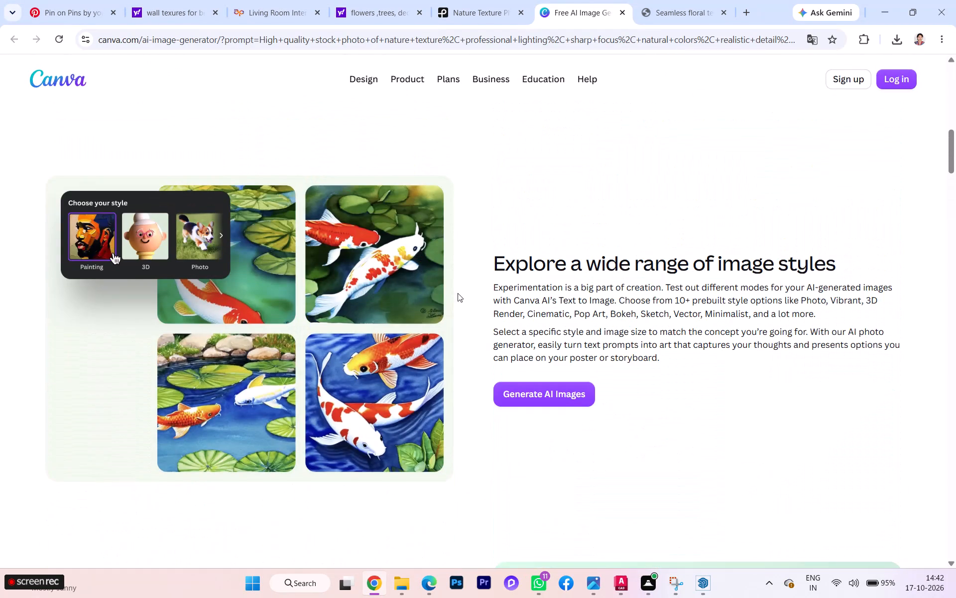
scroll(469, 294, "up", 2)
scroll(470, 294, "down", 1)
scroll(470, 294, "up", 3)
scroll(468, 295, "down", 1)
scroll(468, 296, "up", 2)
scroll(468, 296, "down", 3)
scroll(468, 296, "up", 9)
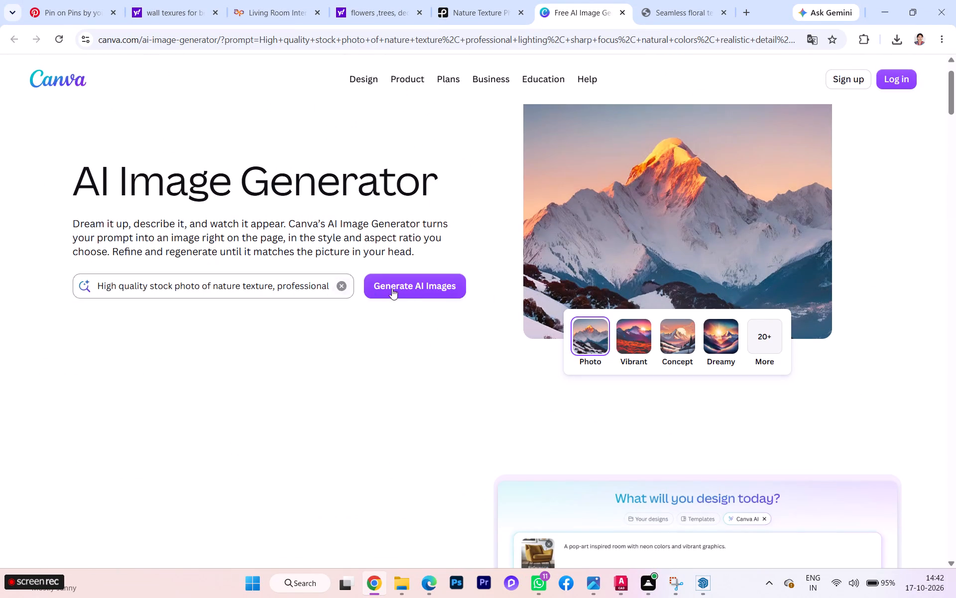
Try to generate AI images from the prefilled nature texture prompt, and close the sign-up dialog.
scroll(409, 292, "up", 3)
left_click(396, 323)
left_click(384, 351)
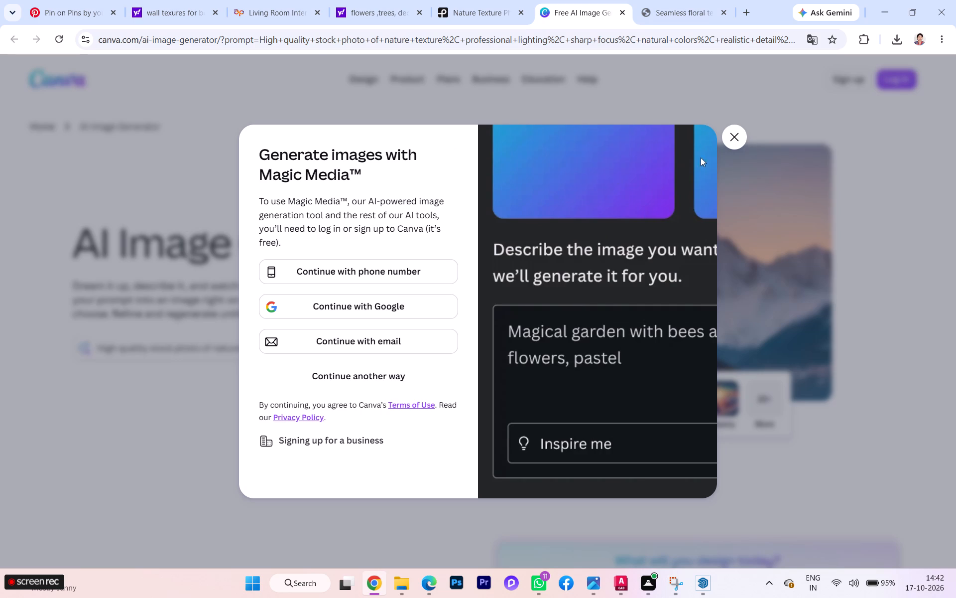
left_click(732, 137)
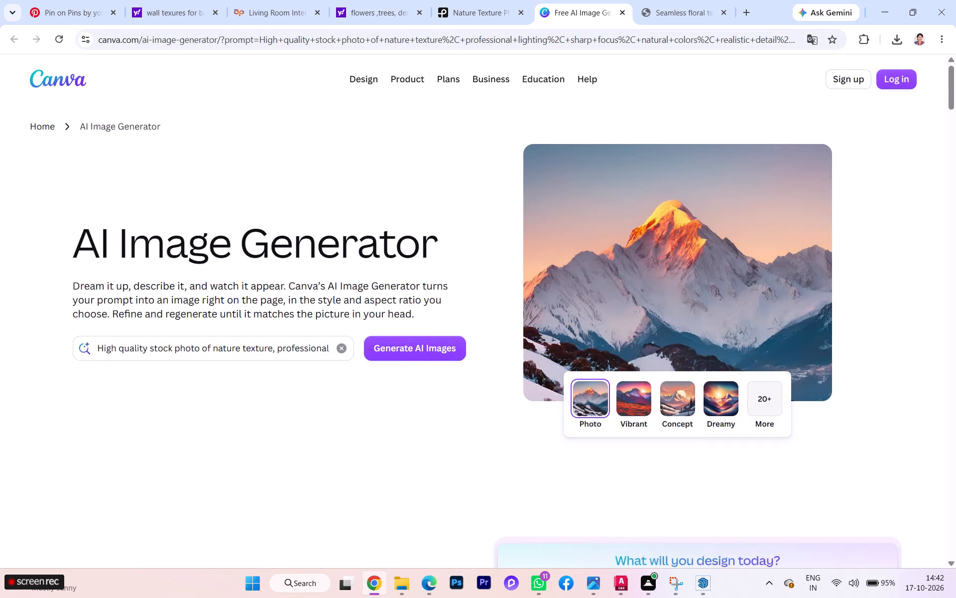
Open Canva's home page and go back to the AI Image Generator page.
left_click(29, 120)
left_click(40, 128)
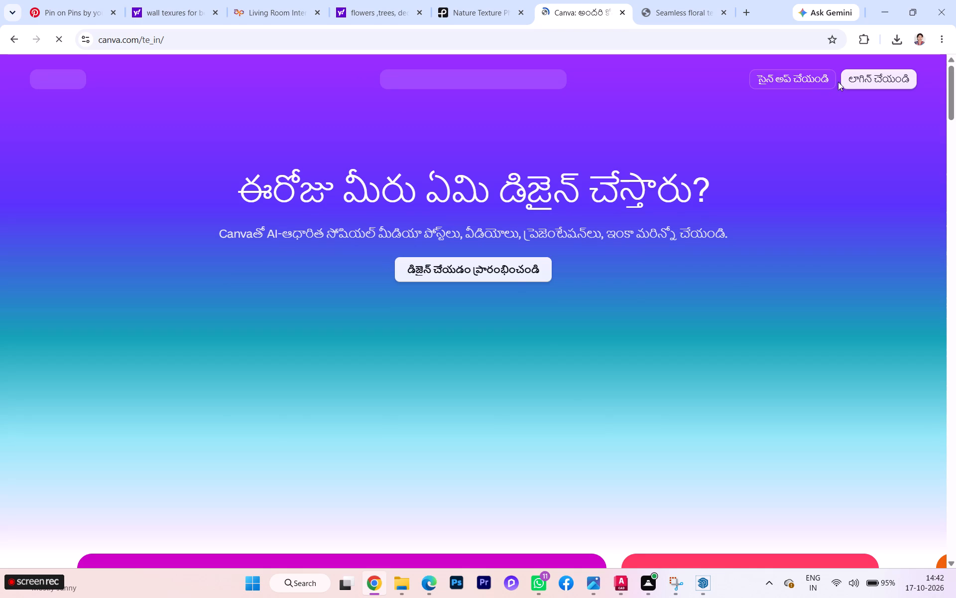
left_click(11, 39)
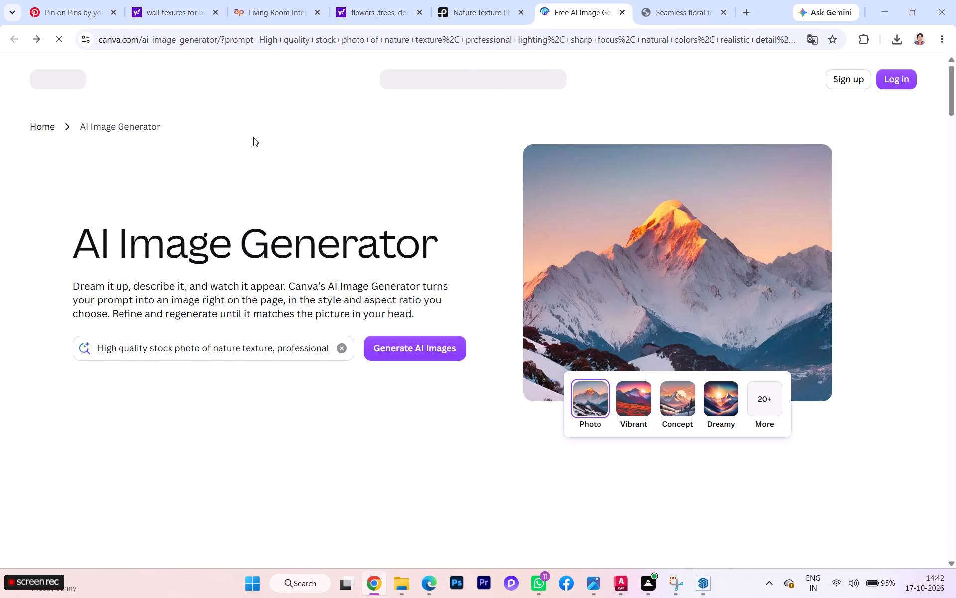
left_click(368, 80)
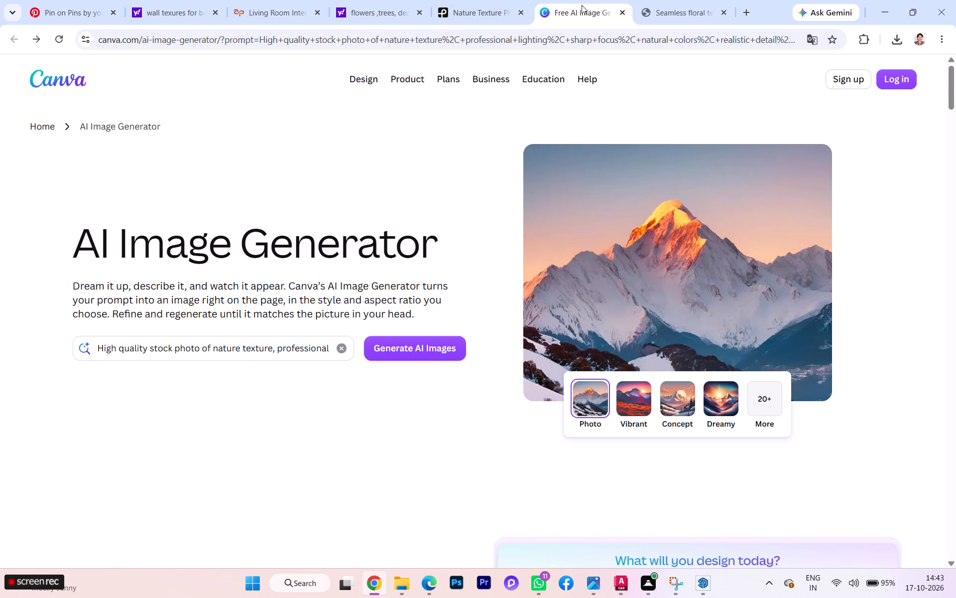
Return to the Pexels nature texture results and look through the bark, wood and rock photos for a suitable texture.
left_click(511, 3)
scroll(444, 188, "down", 2)
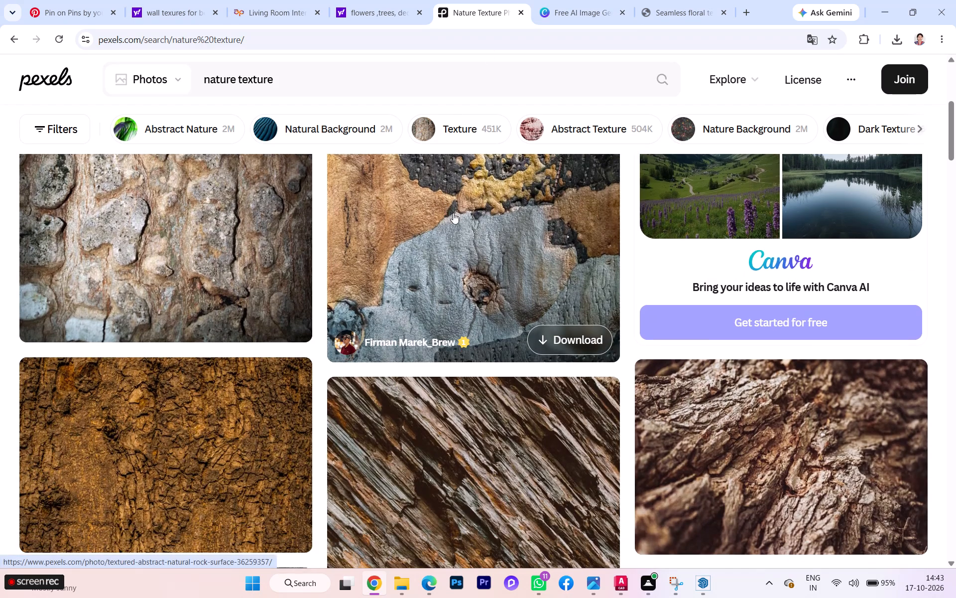
scroll(453, 207, "down", 8)
scroll(453, 216, "up", 1)
scroll(453, 216, "down", 1)
scroll(453, 217, "up", 2)
scroll(453, 218, "down", 2)
scroll(453, 224, "up", 1)
scroll(453, 225, "down", 6)
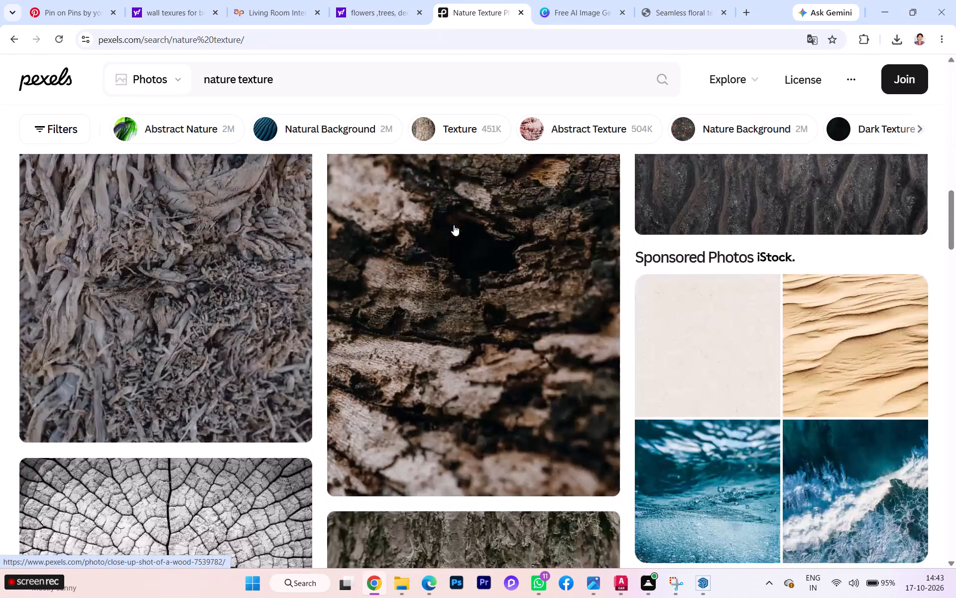
scroll(460, 223, "down", 3)
scroll(460, 226, "up", 3)
scroll(464, 235, "down", 9)
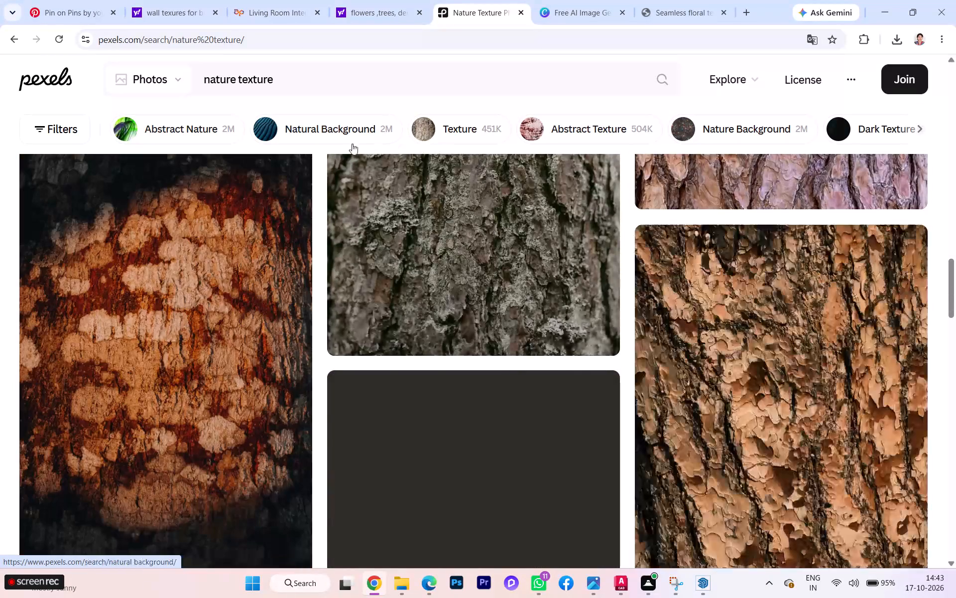
Switch the Pexels photo results to the Natural Background category.
left_click(323, 122)
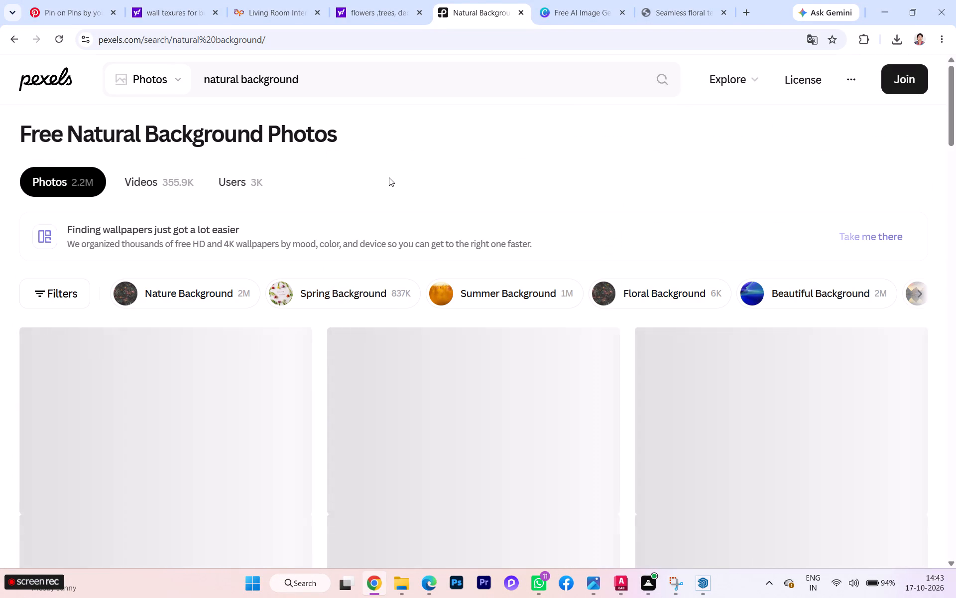
Download the photo of a sunlit grassy hillside with tall dark conifers from the natural background results, and close the thank-you dialog.
scroll(386, 185, "down", 3)
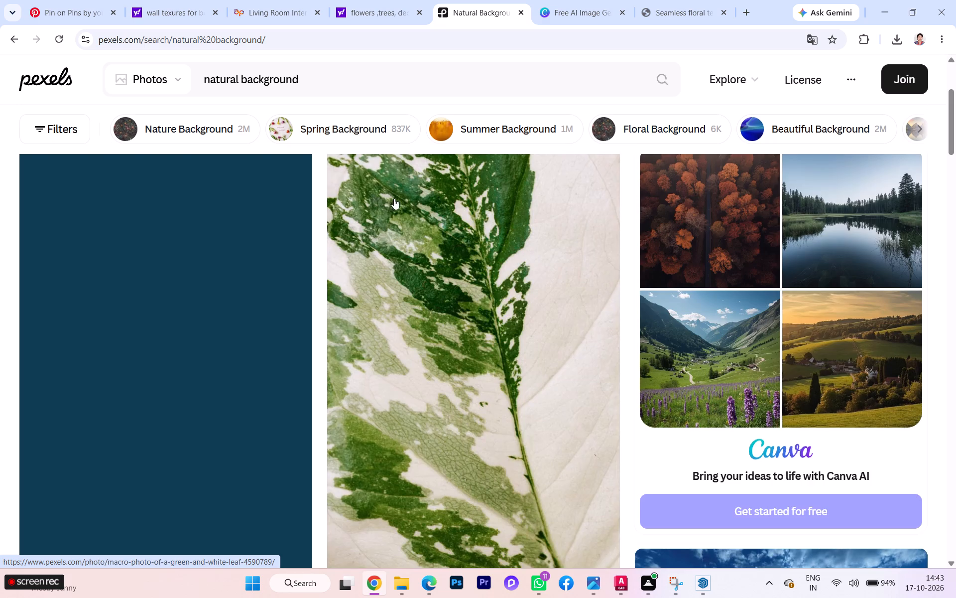
scroll(586, 240, "down", 2)
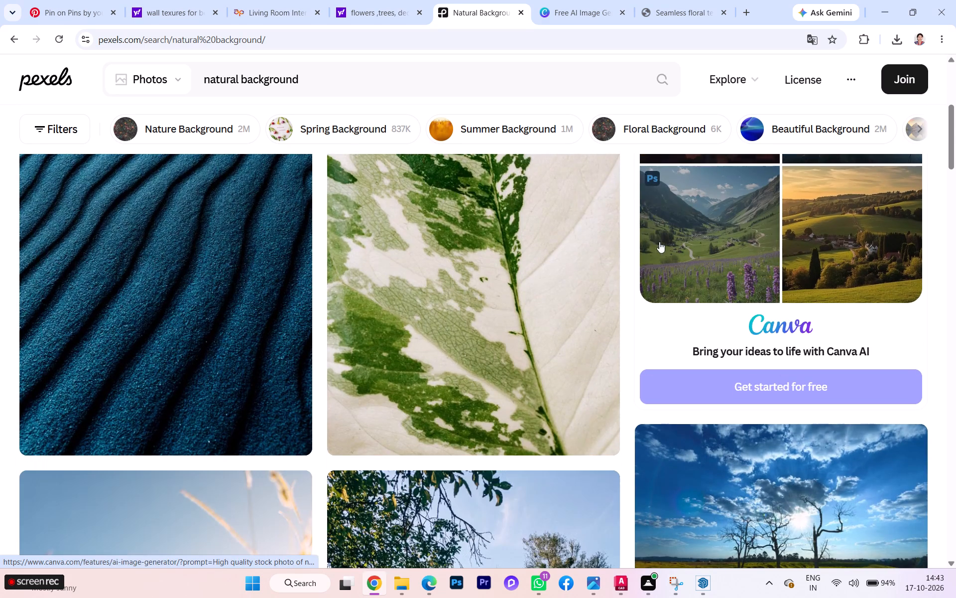
scroll(598, 263, "down", 3)
scroll(519, 281, "down", 2)
scroll(519, 281, "up", 1)
scroll(519, 281, "down", 4)
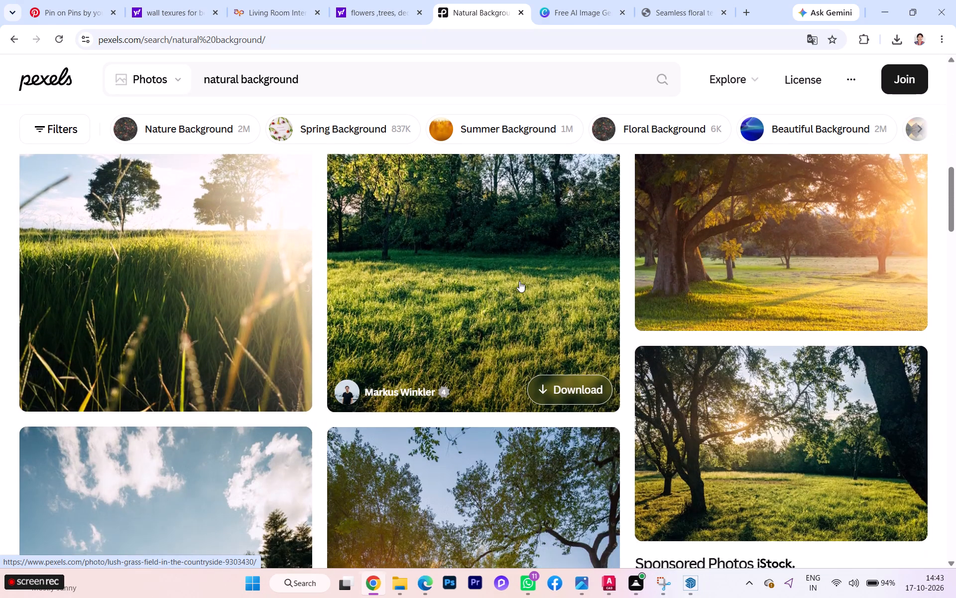
scroll(406, 328, "down", 2)
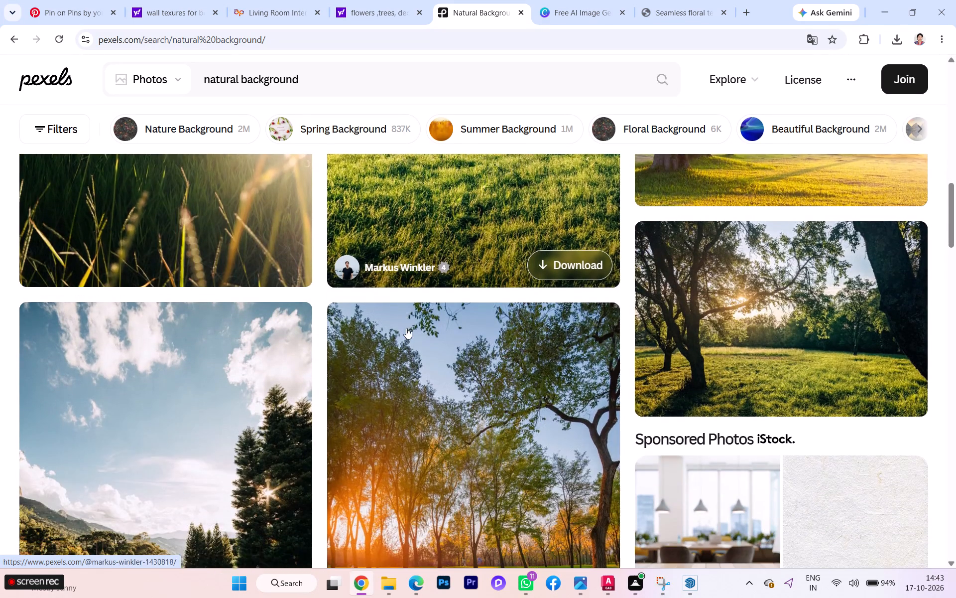
scroll(406, 328, "down", 2)
scroll(488, 308, "down", 2)
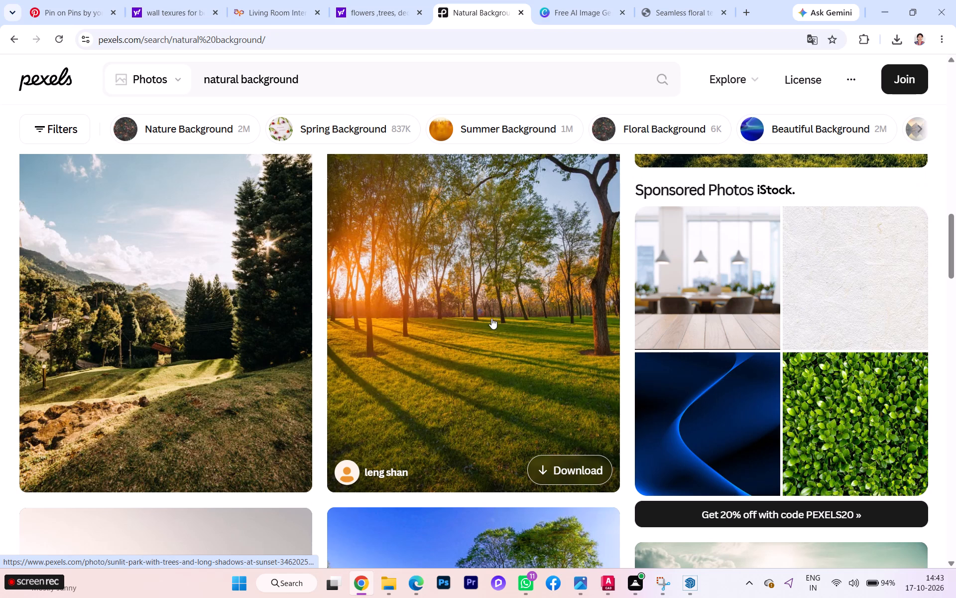
right_click(222, 385)
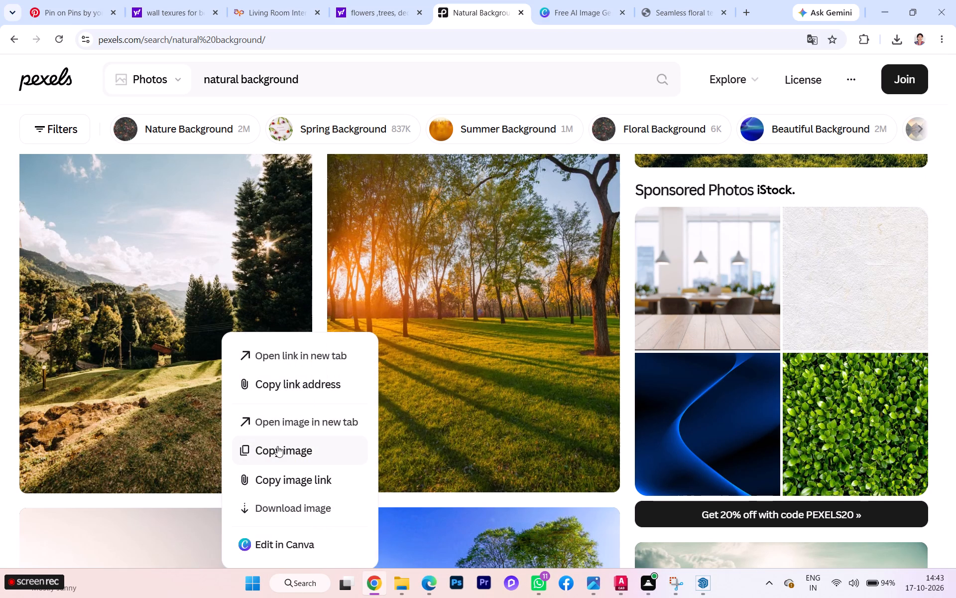
left_click(245, 511)
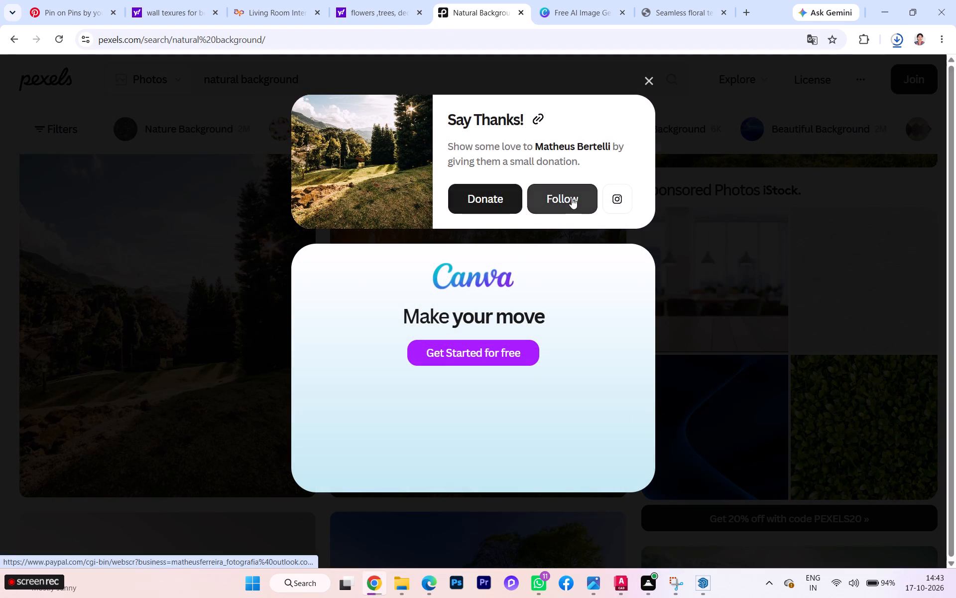
left_click(651, 77)
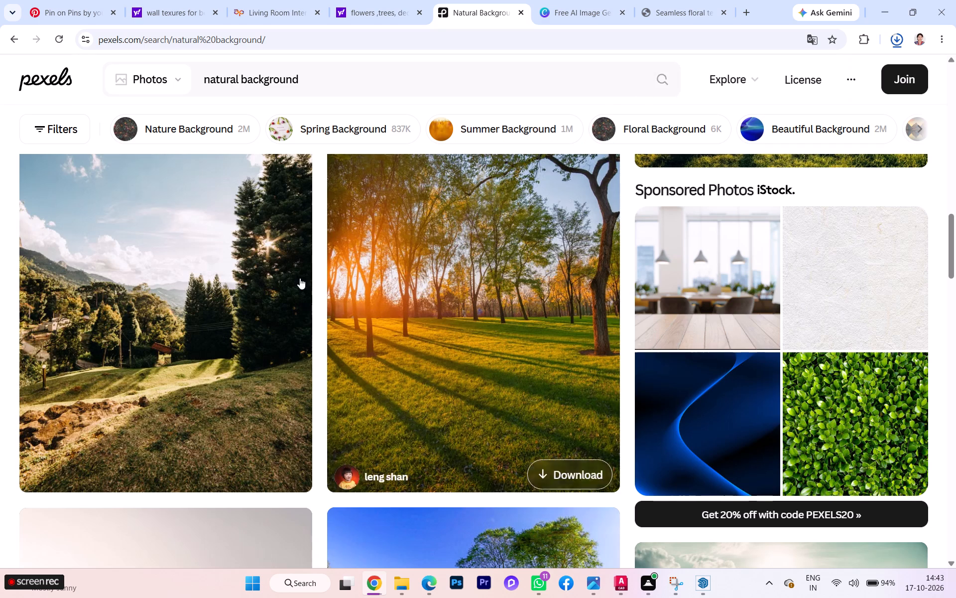
Download the same hillside photo again, check the recent download history, and return to the photo results.
left_click(232, 470)
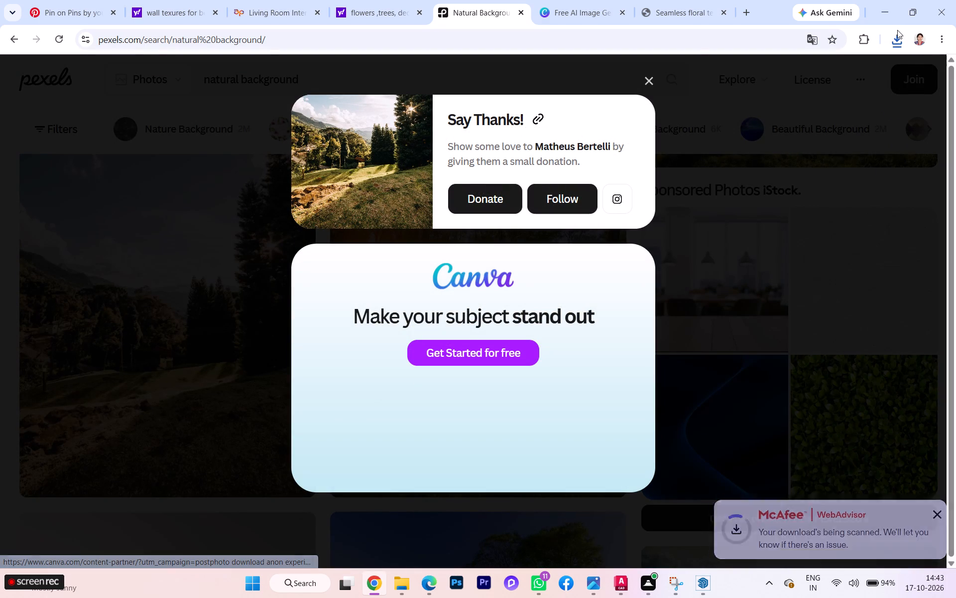
left_click(895, 29)
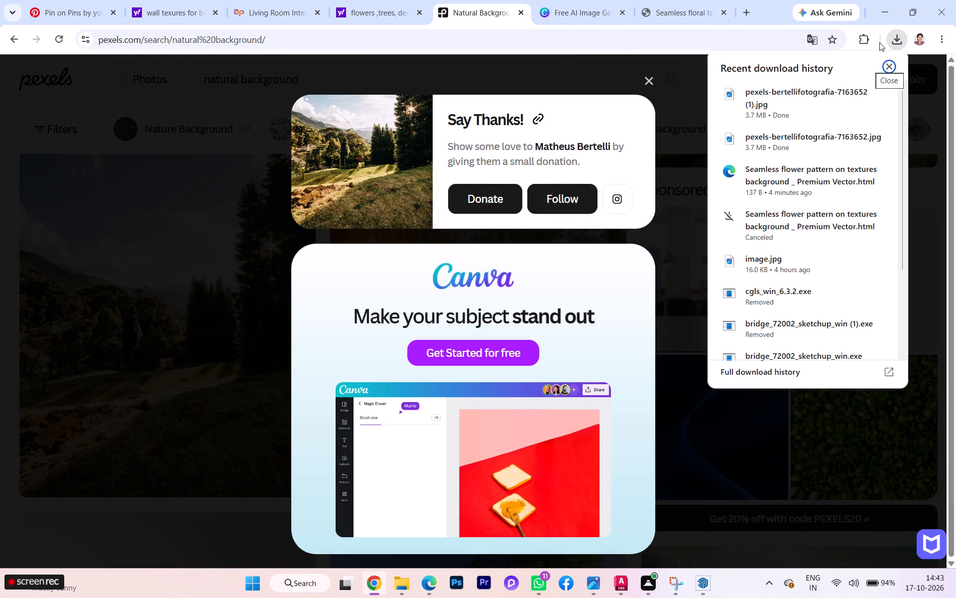
left_click(682, 158)
Look through the natural background photos of trees, meadows and skies for an image suited to the panel above the desk.
scroll(524, 280, "down", 5)
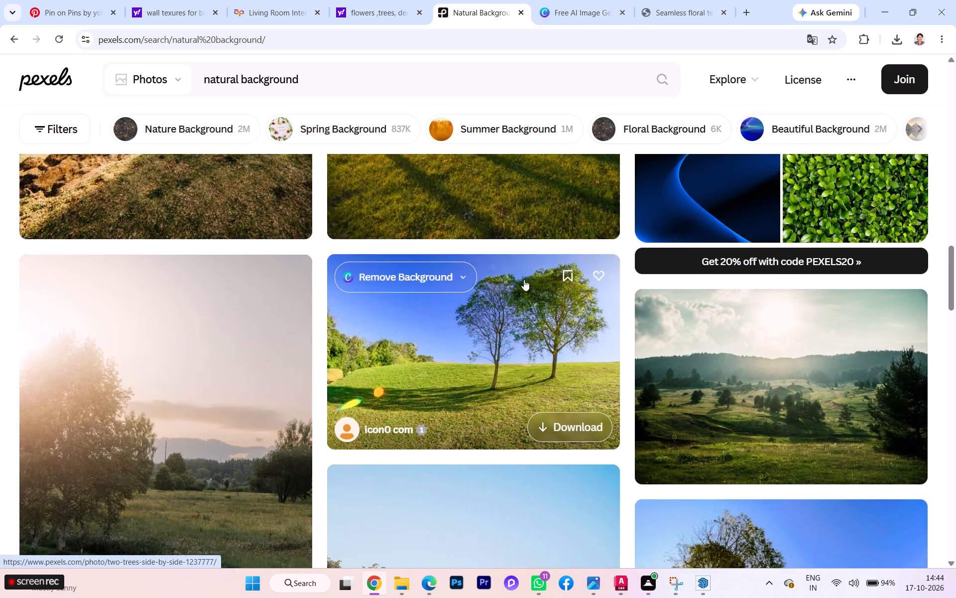
scroll(524, 280, "down", 2)
scroll(527, 274, "up", 1)
scroll(527, 275, "down", 1)
scroll(533, 269, "up", 1)
scroll(533, 269, "down", 1)
scroll(621, 274, "down", 3)
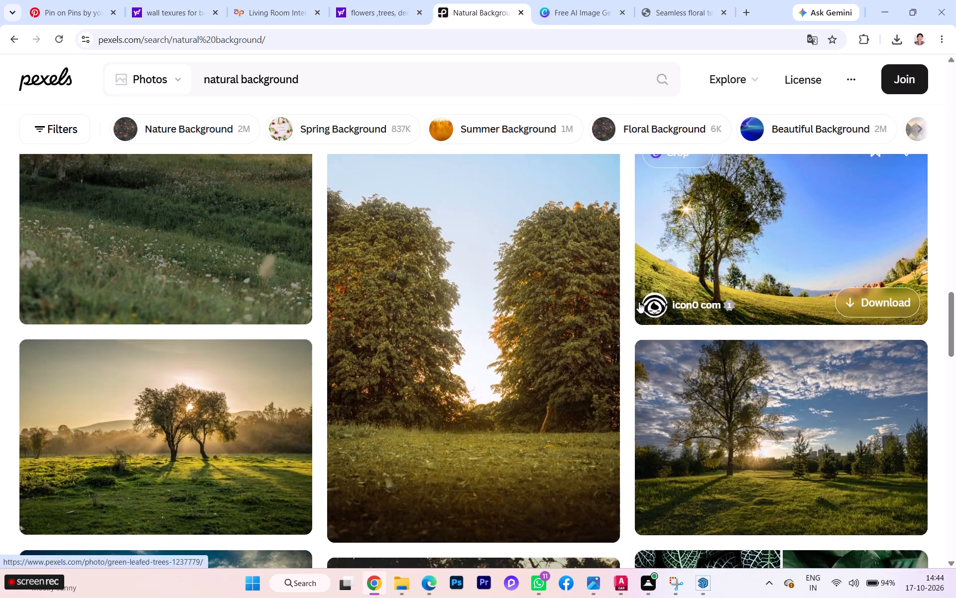
scroll(639, 302, "down", 4)
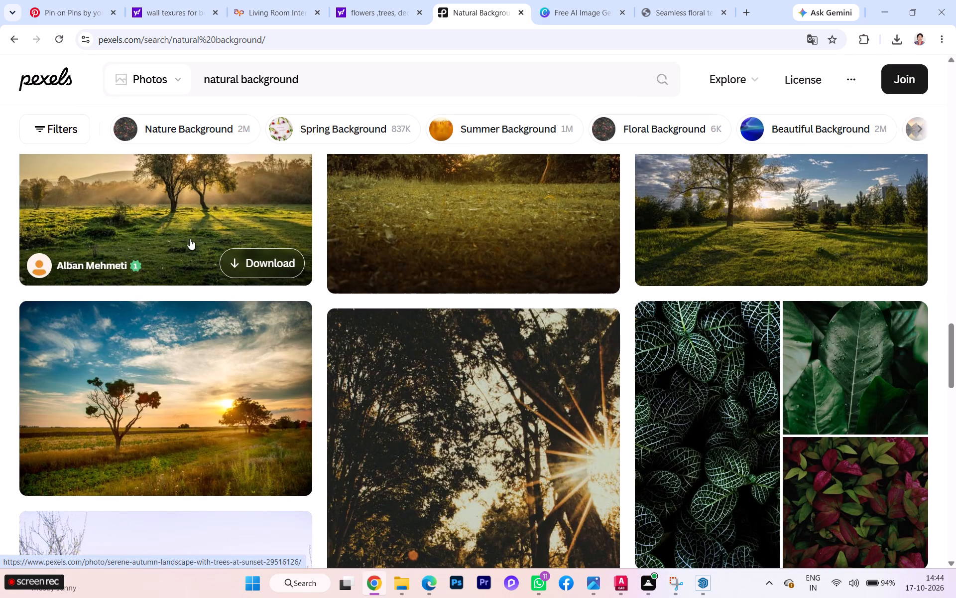
scroll(191, 240, "down", 1)
scroll(192, 243, "up", 1)
scroll(208, 222, "down", 5)
scroll(332, 265, "down", 4)
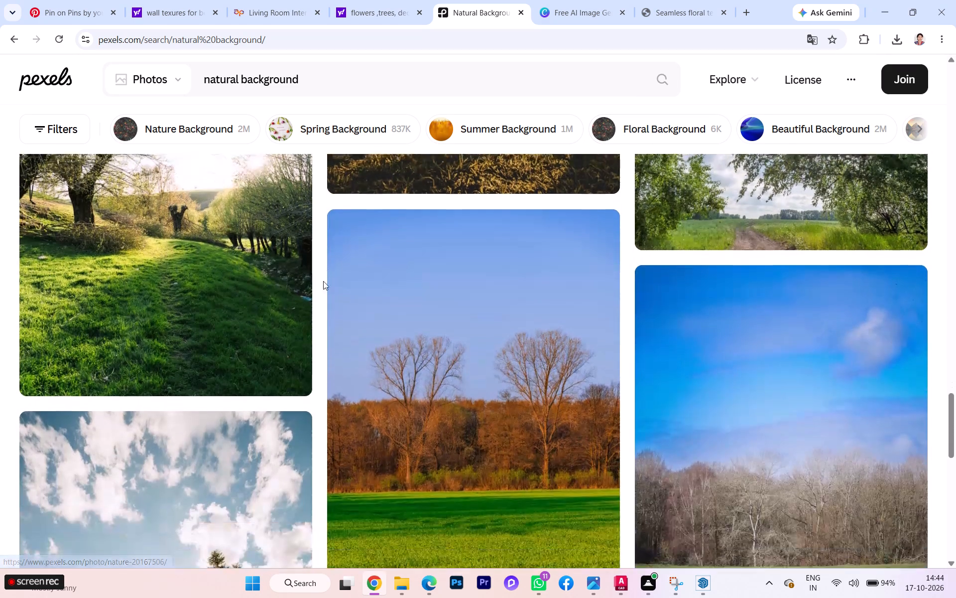
scroll(317, 265, "down", 4)
scroll(314, 269, "up", 2)
scroll(314, 269, "down", 3)
scroll(313, 270, "up", 1)
scroll(312, 272, "down", 4)
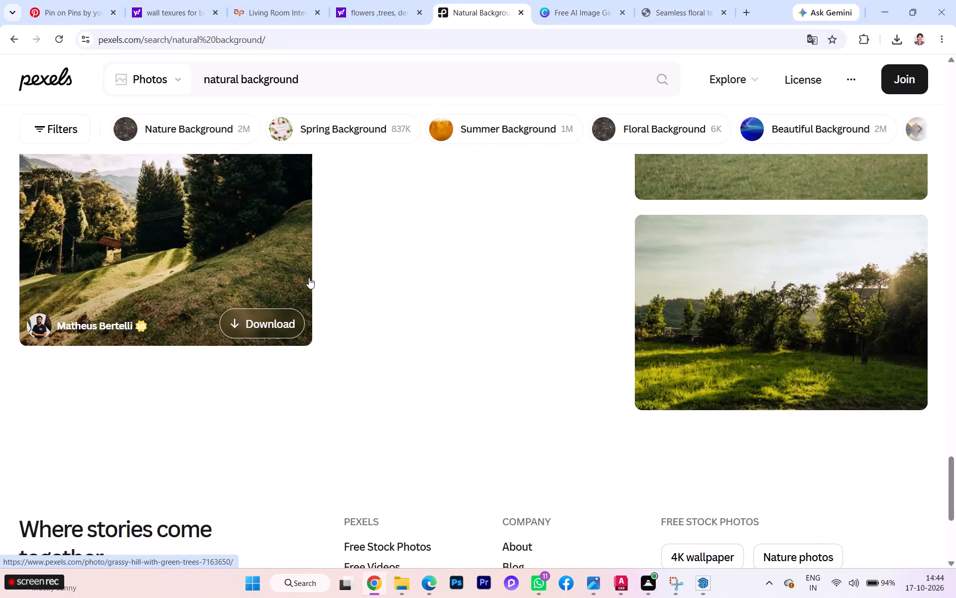
scroll(307, 277, "down", 1)
scroll(325, 334, "down", 1)
scroll(325, 334, "up", 1)
scroll(325, 334, "down", 2)
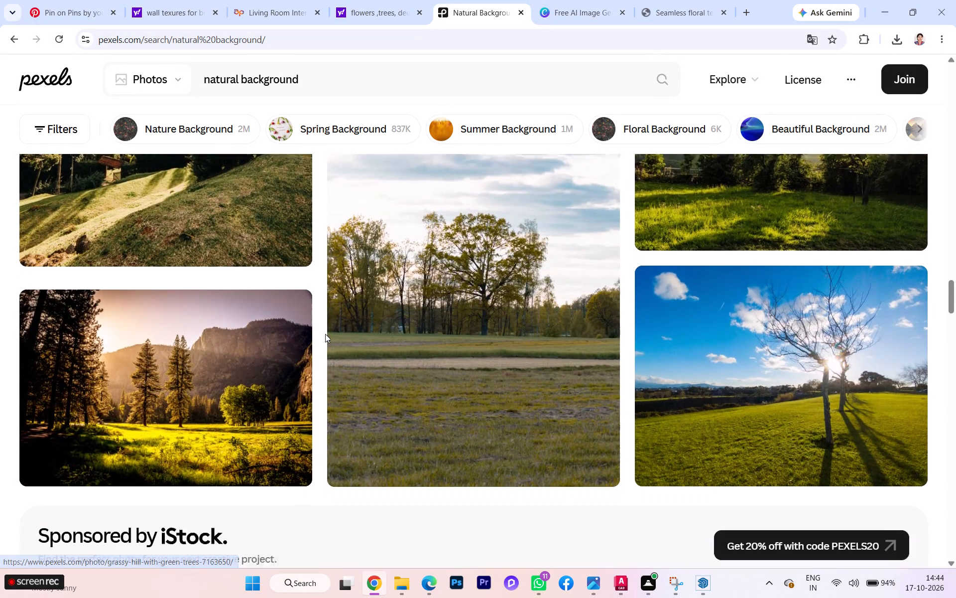
scroll(256, 364, "down", 4)
scroll(255, 369, "up", 2)
scroll(255, 369, "down", 1)
scroll(366, 375, "down", 1)
scroll(402, 379, "up", 1)
scroll(417, 380, "down", 1)
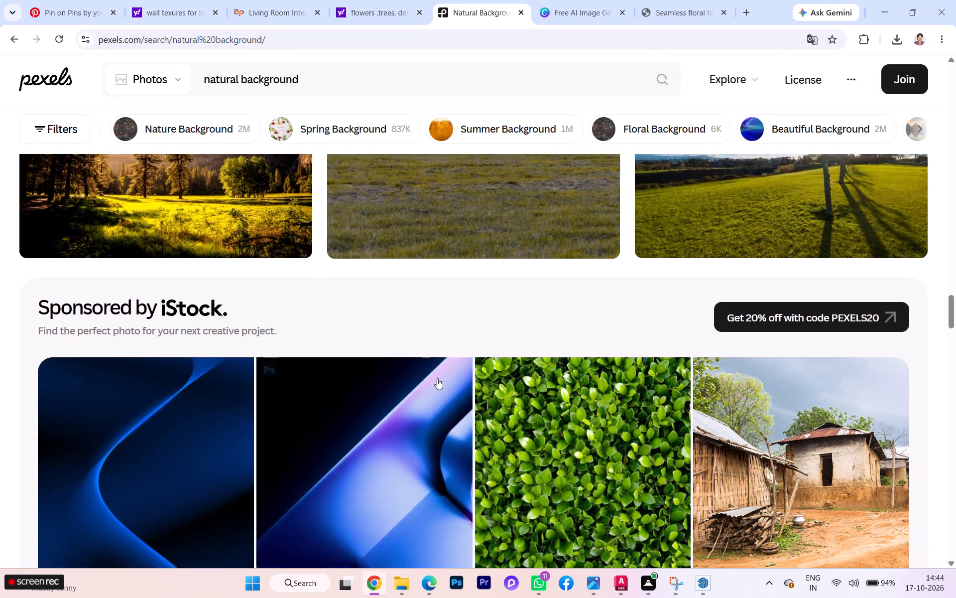
scroll(499, 373, "down", 2)
scroll(558, 378, "down", 3)
scroll(349, 386, "down", 4)
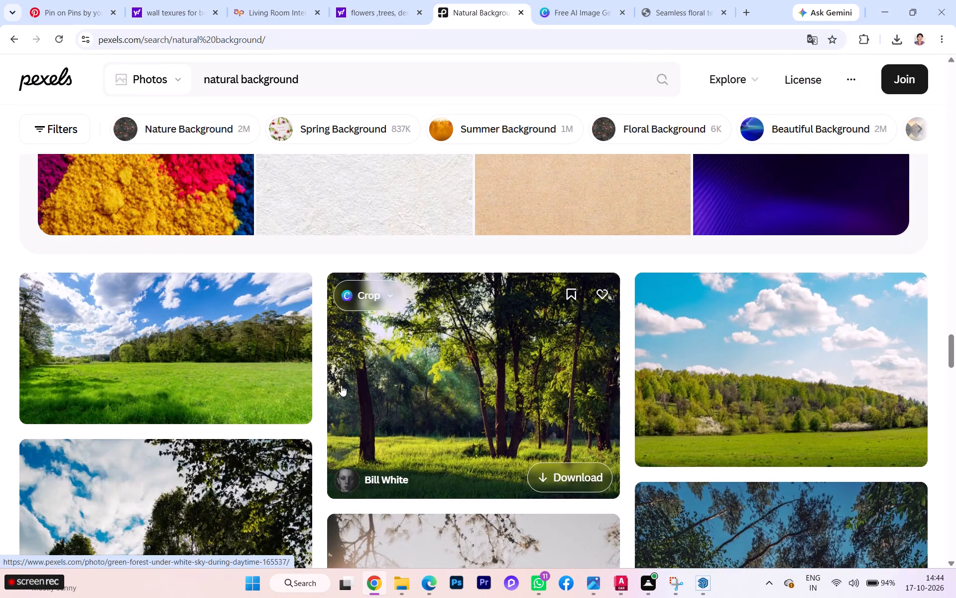
scroll(341, 385, "down", 2)
scroll(195, 324, "down", 1)
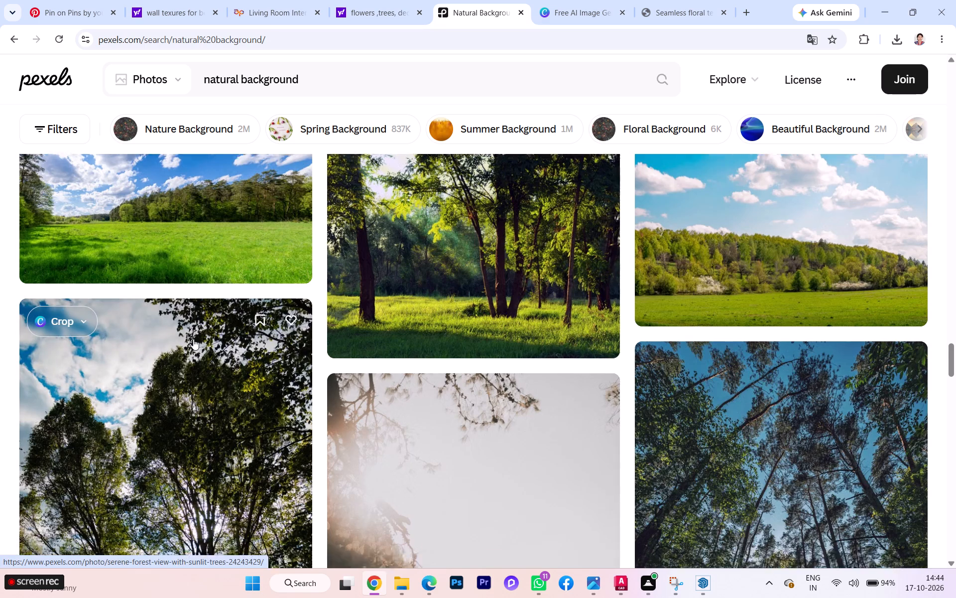
scroll(193, 339, "down", 1)
scroll(346, 353, "down", 8)
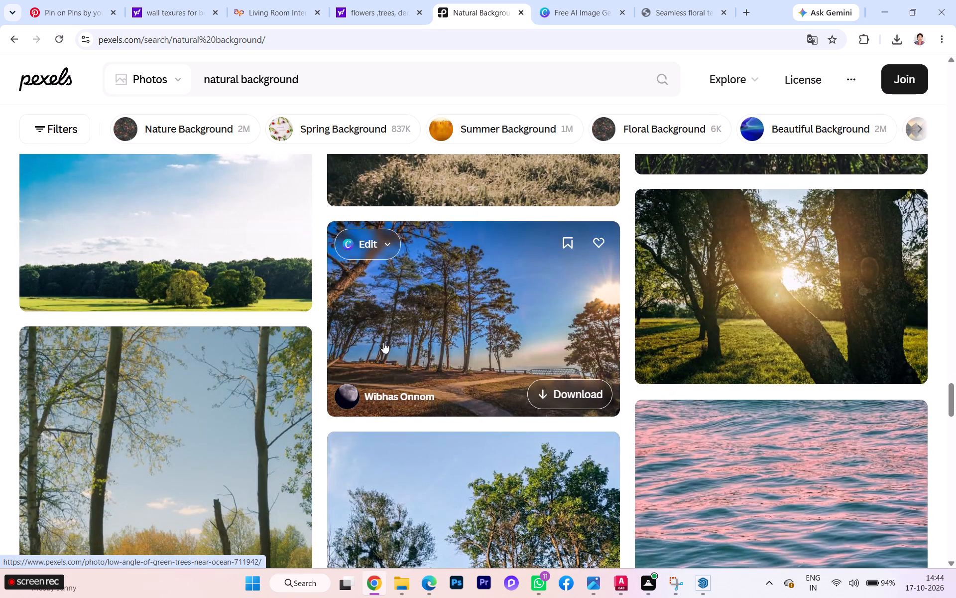
scroll(384, 339, "down", 6)
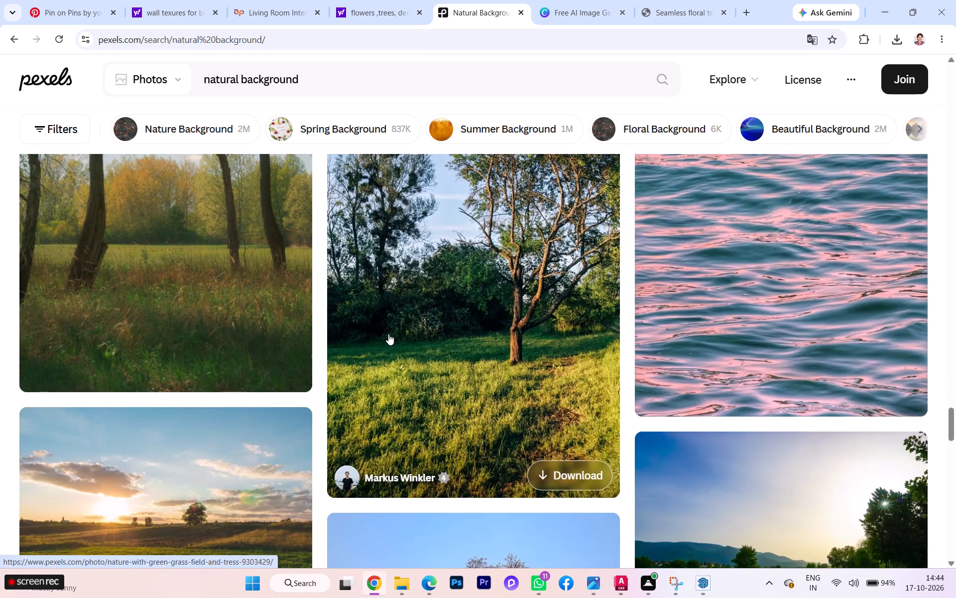
scroll(388, 334, "down", 3)
scroll(389, 336, "up", 2)
scroll(389, 336, "down", 3)
scroll(389, 336, "up", 2)
scroll(389, 336, "down", 1)
scroll(389, 336, "up", 1)
scroll(389, 337, "down", 1)
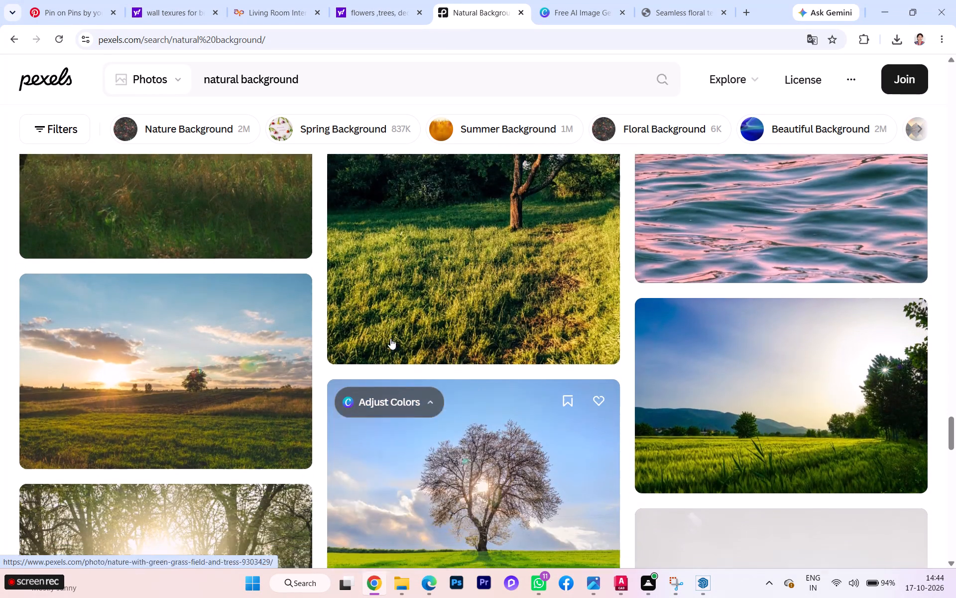
scroll(390, 339, "down", 10)
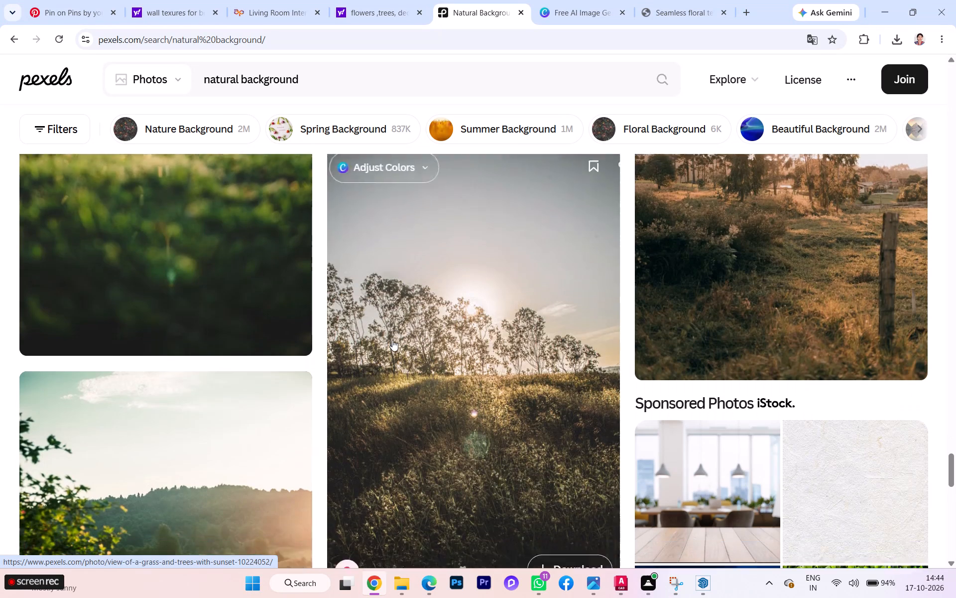
scroll(397, 340, "down", 6)
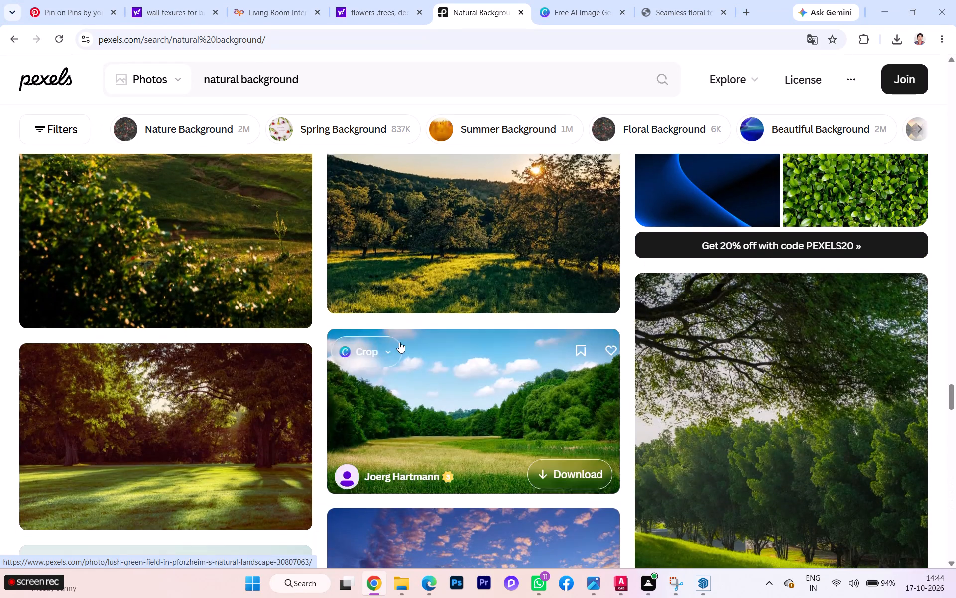
Download the photo of a sunlit meadow with orchard trees below a wooded hill, and close the thank-you dialog.
left_click(547, 291)
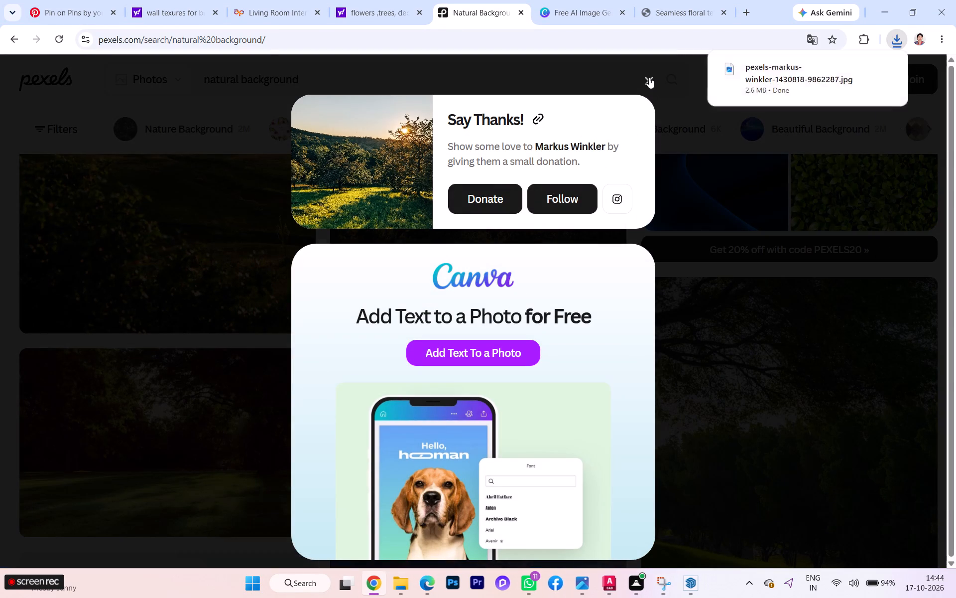
left_click(648, 77)
Browse further natural background photos and open the one of a grassy track beside a leafy tree in a separate tab.
scroll(856, 396, "down", 2)
scroll(813, 407, "up", 1)
scroll(800, 400, "down", 3)
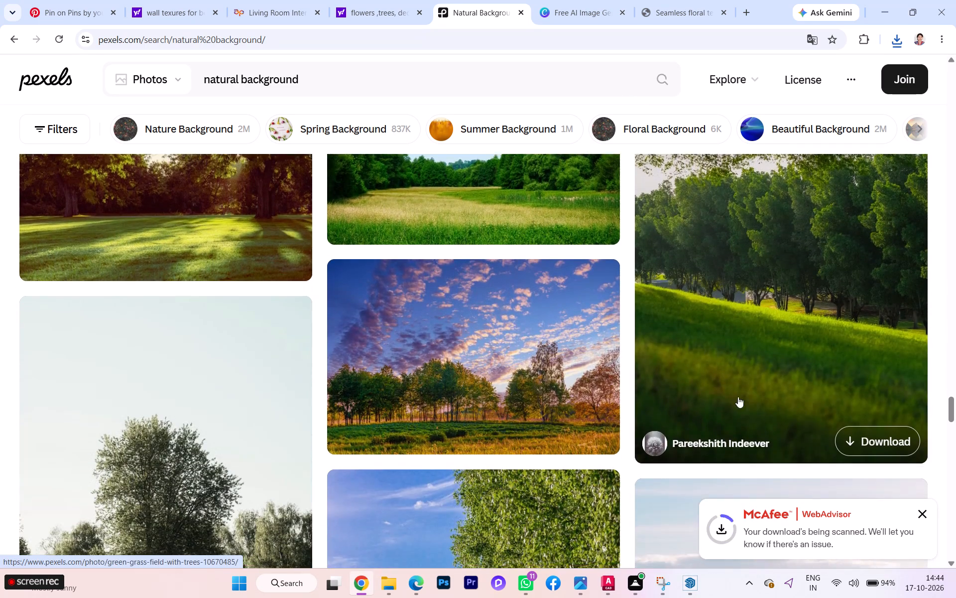
scroll(721, 397, "down", 1)
scroll(357, 380, "down", 1)
scroll(357, 380, "up", 1)
scroll(357, 380, "down", 4)
middle_click(461, 410)
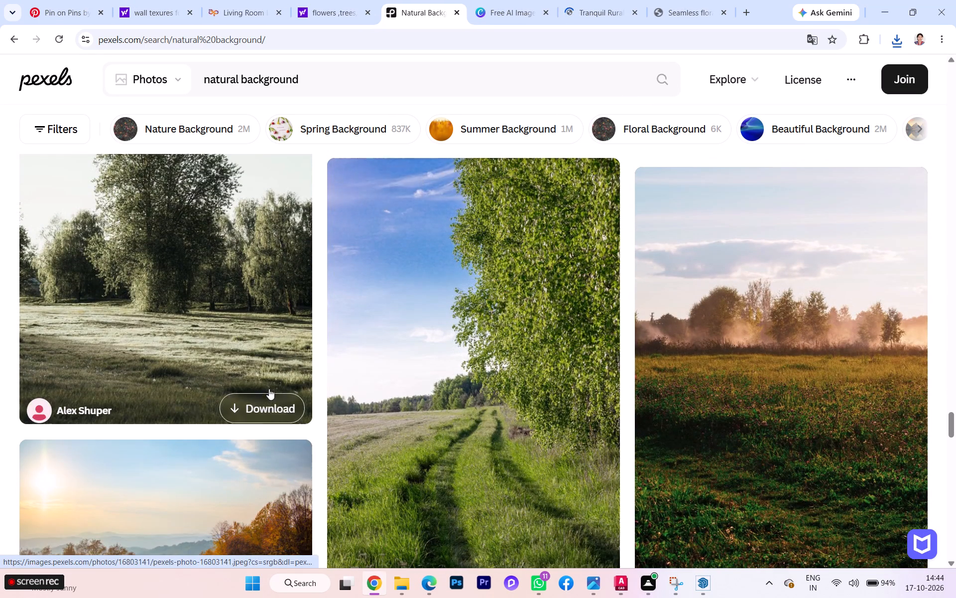
Examine more natural background photos of autumn hills, bare trees and conifers for a suitable panel image.
scroll(269, 388, "down", 2)
scroll(635, 366, "up", 3)
scroll(635, 366, "down", 6)
scroll(597, 382, "up", 1)
scroll(597, 383, "down", 2)
scroll(591, 393, "up", 2)
scroll(591, 393, "down", 2)
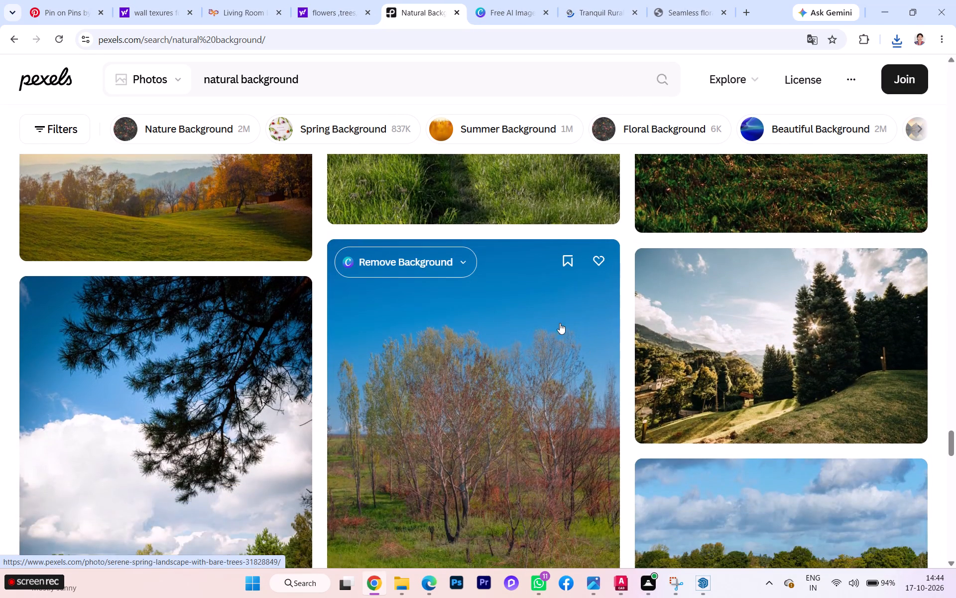
scroll(697, 185, "up", 1)
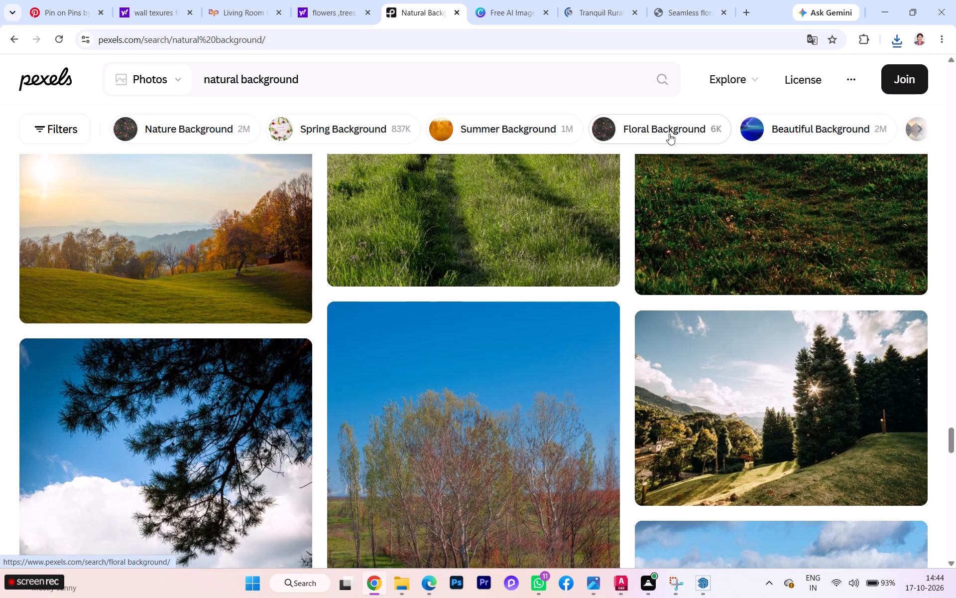
Switch the Pexels photo results to the Floral Background category.
left_click(669, 133)
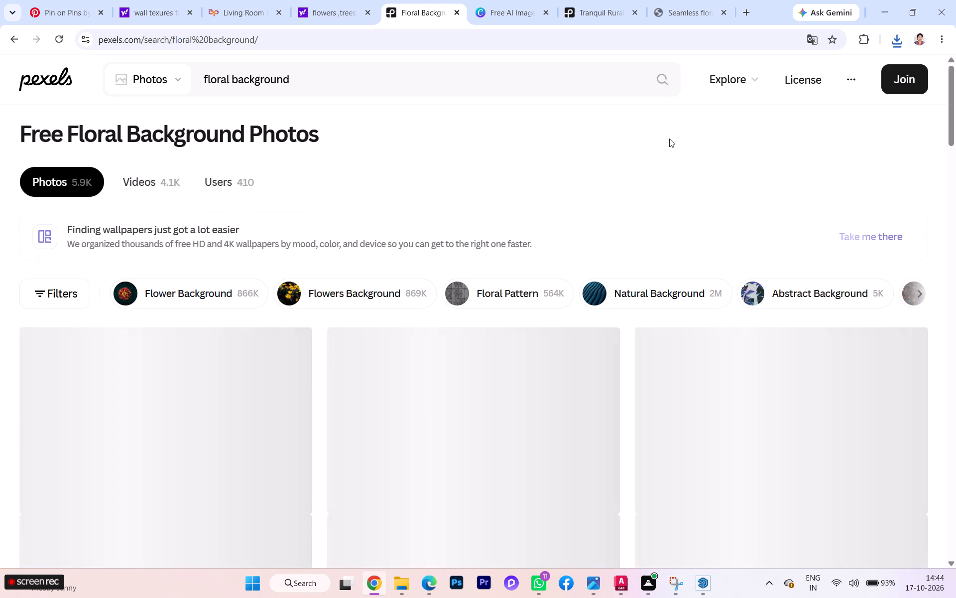
Look through the floral background photos of blossoms, daisies, roses and flower patterns for a suitable panel image.
scroll(412, 392, "down", 6)
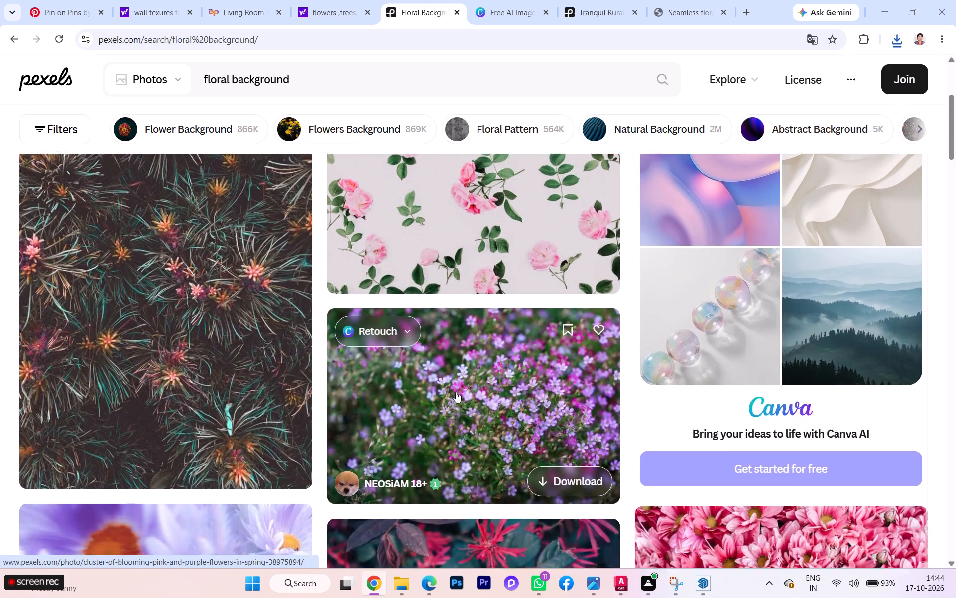
scroll(456, 392, "down", 13)
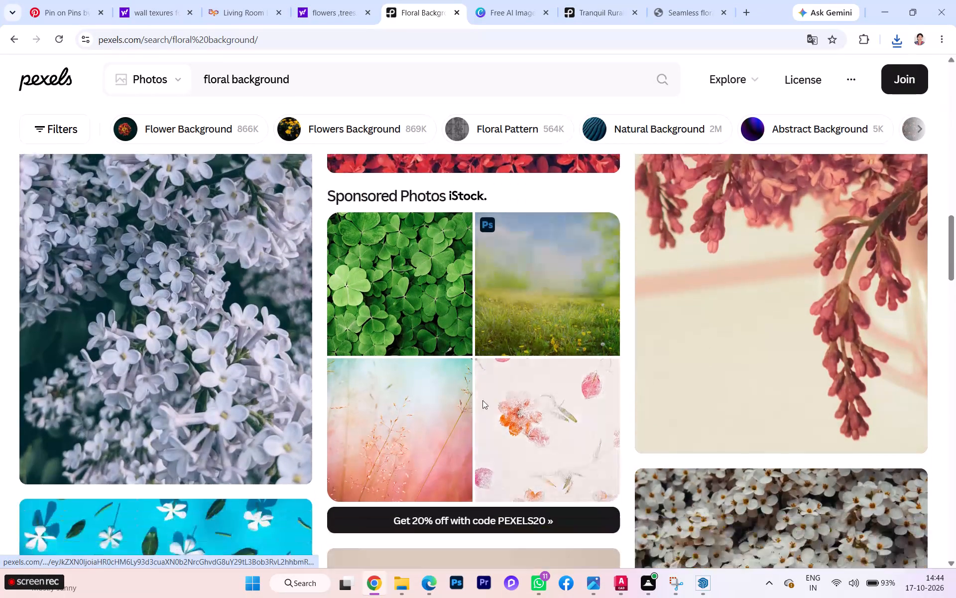
scroll(484, 406, "down", 6)
scroll(491, 403, "up", 2)
scroll(491, 403, "down", 2)
scroll(491, 405, "up", 1)
scroll(491, 405, "down", 2)
scroll(491, 405, "up", 1)
scroll(491, 405, "down", 3)
scroll(492, 405, "up", 1)
scroll(492, 405, "down", 5)
scroll(495, 408, "up", 2)
scroll(495, 408, "down", 2)
scroll(495, 408, "up", 2)
scroll(495, 408, "down", 7)
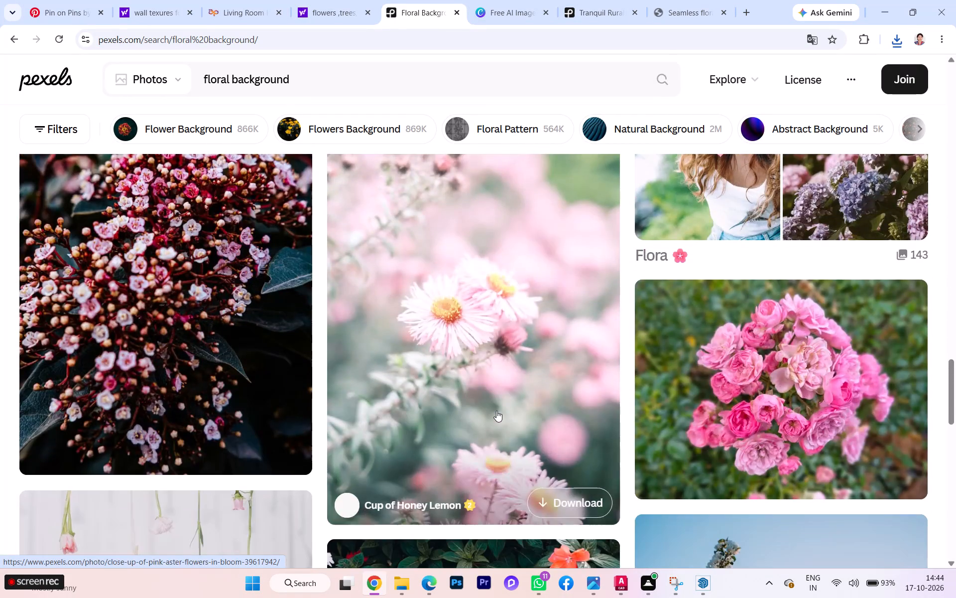
scroll(497, 409, "down", 3)
scroll(497, 413, "up", 1)
scroll(497, 414, "down", 2)
scroll(497, 414, "up", 1)
scroll(497, 414, "down", 13)
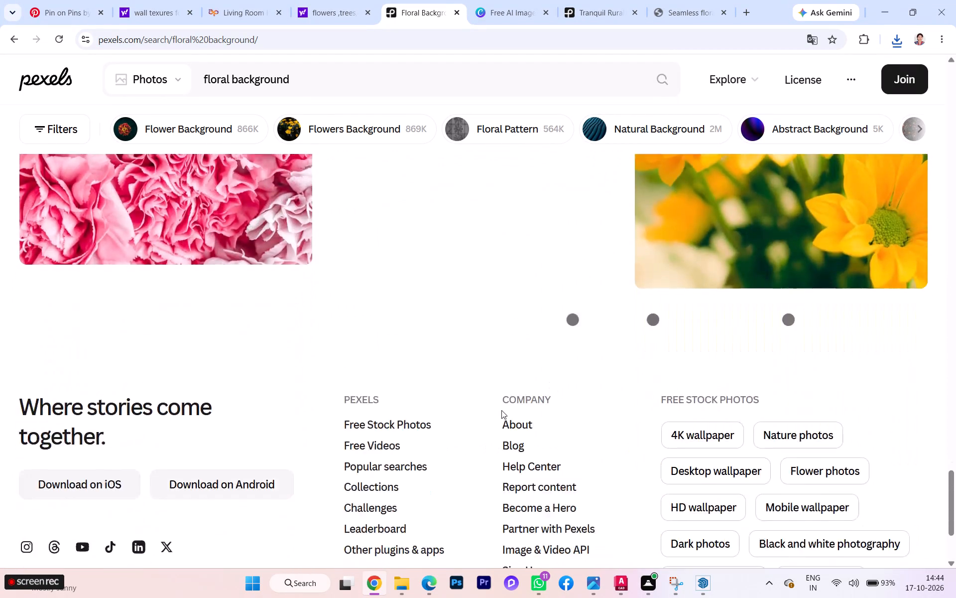
scroll(502, 411, "down", 2)
scroll(502, 413, "up", 3)
scroll(502, 414, "down", 3)
scroll(502, 414, "up", 2)
scroll(502, 414, "down", 9)
scroll(504, 410, "up", 1)
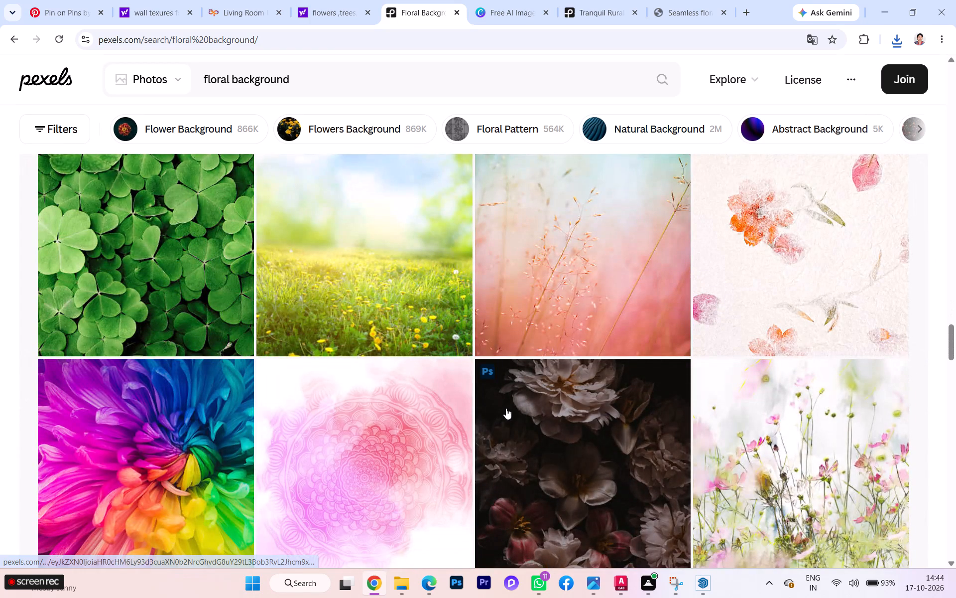
scroll(507, 415, "down", 4)
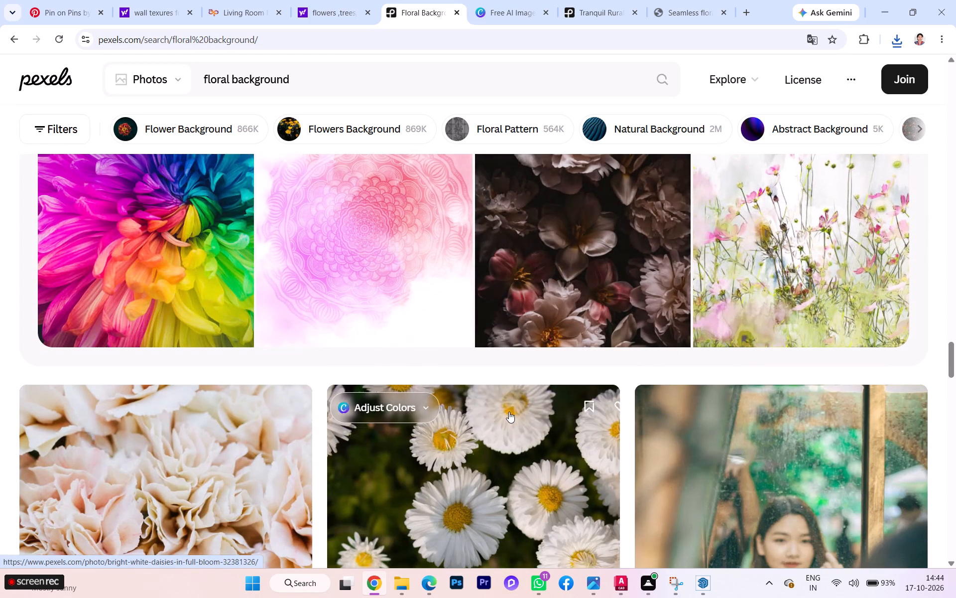
scroll(508, 415, "down", 5)
scroll(506, 415, "up", 3)
scroll(506, 415, "down", 4)
scroll(507, 410, "up", 1)
scroll(507, 410, "down", 2)
scroll(507, 410, "up", 1)
scroll(507, 411, "down", 1)
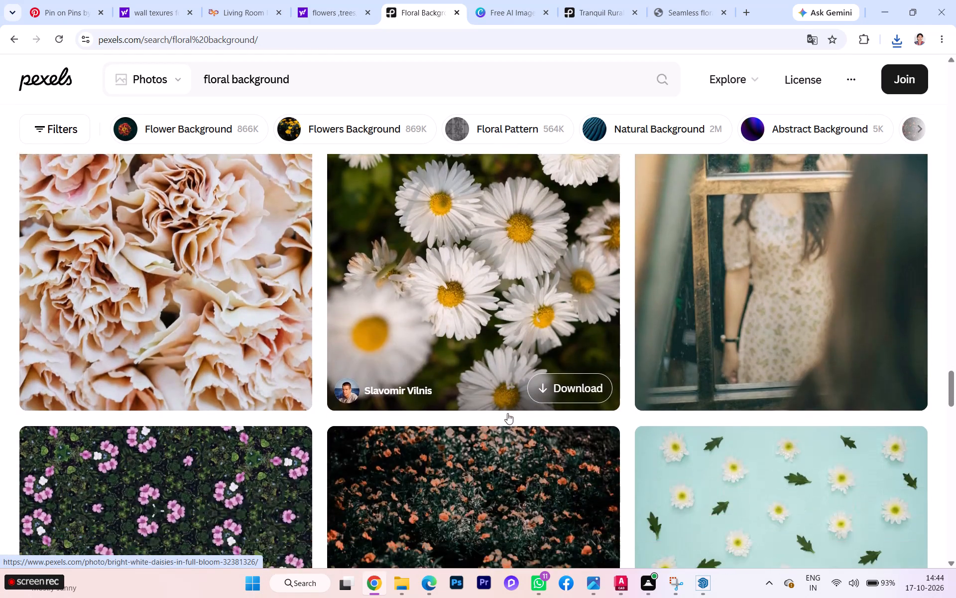
scroll(509, 409, "down", 3)
scroll(509, 415, "up", 1)
scroll(509, 416, "down", 2)
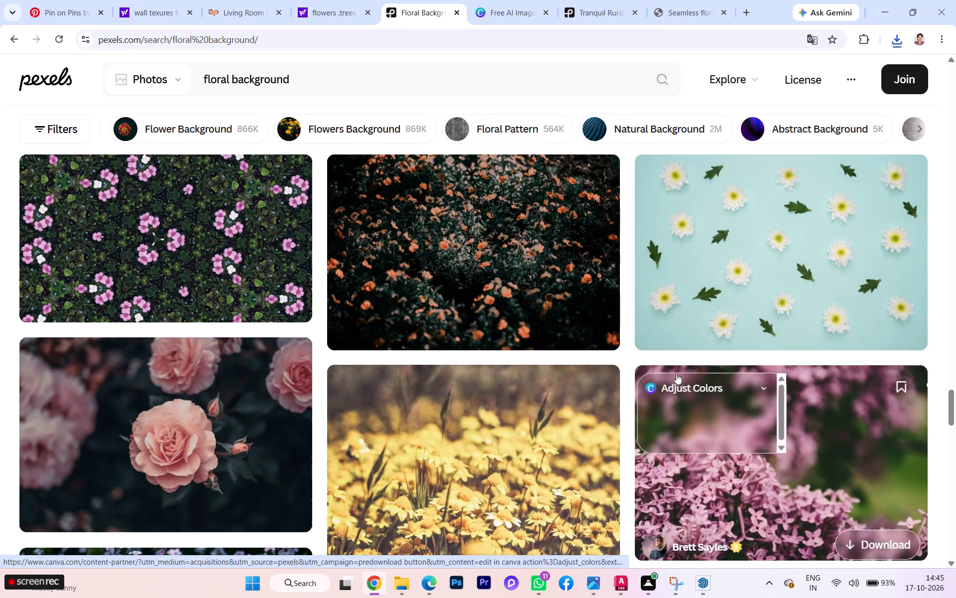
scroll(705, 350, "down", 2)
scroll(537, 385, "down", 1)
scroll(472, 415, "down", 3)
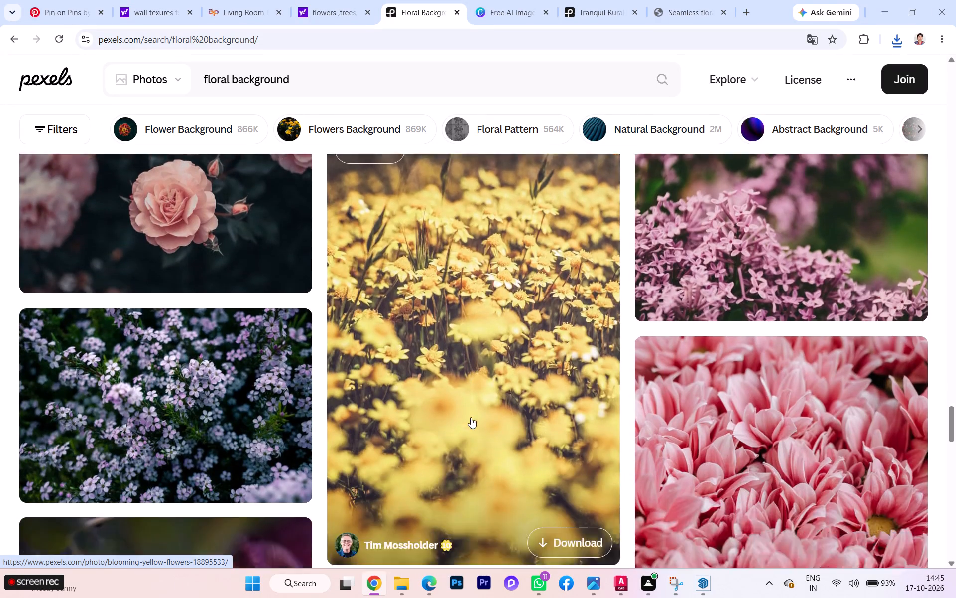
scroll(471, 415, "down", 3)
scroll(558, 416, "down", 7)
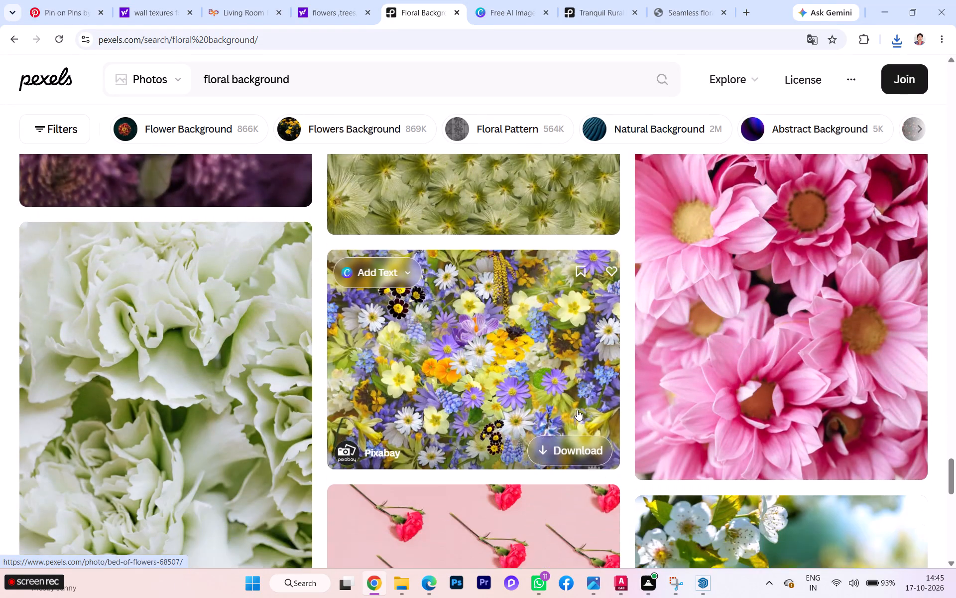
scroll(574, 411, "down", 5)
scroll(538, 419, "up", 2)
scroll(537, 419, "down", 6)
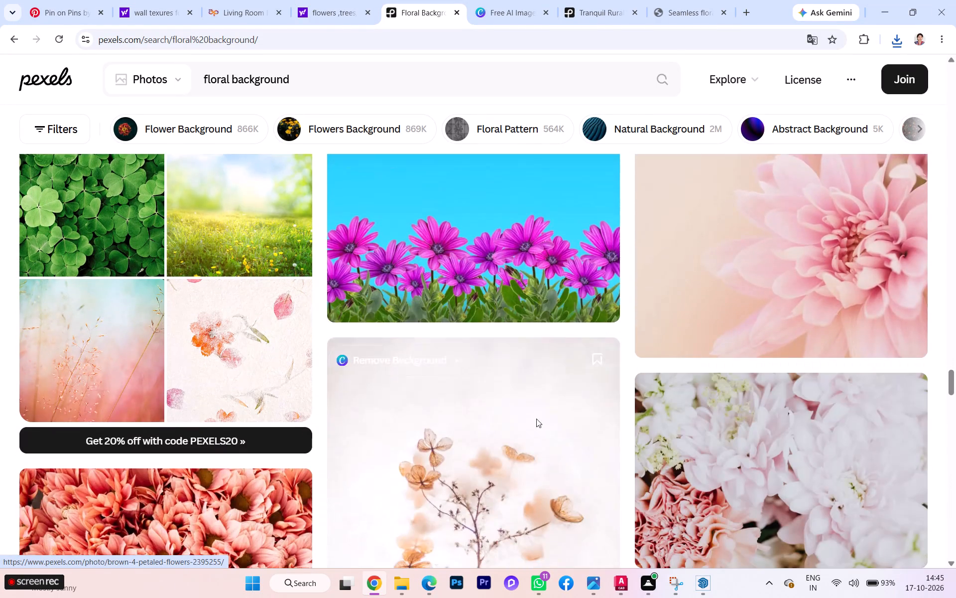
scroll(536, 416, "down", 1)
scroll(536, 416, "up", 1)
scroll(536, 416, "down", 3)
scroll(378, 310, "down", 3)
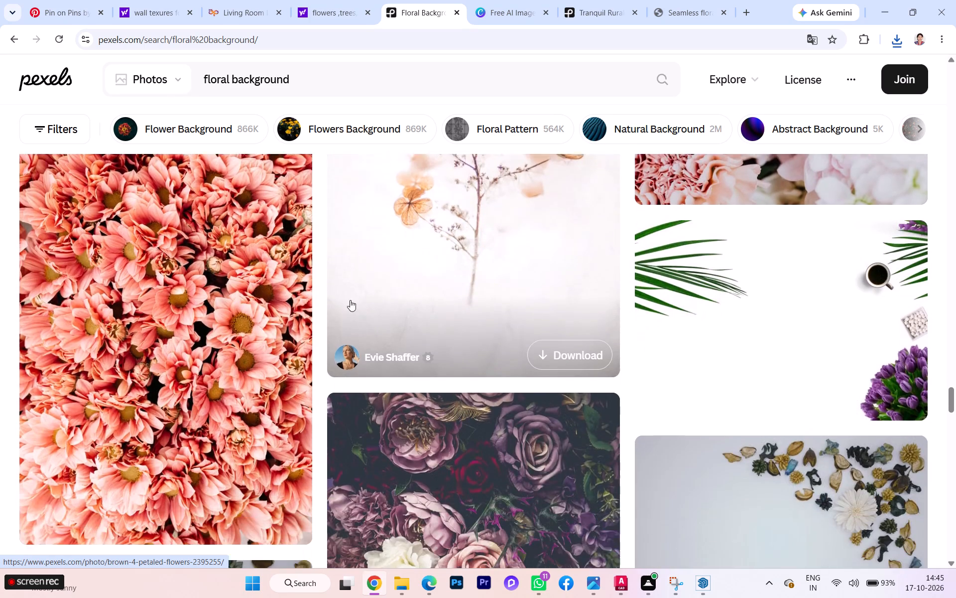
Refine the Pexels photo search to "wall floral background".
left_click(195, 80)
left_click(203, 79)
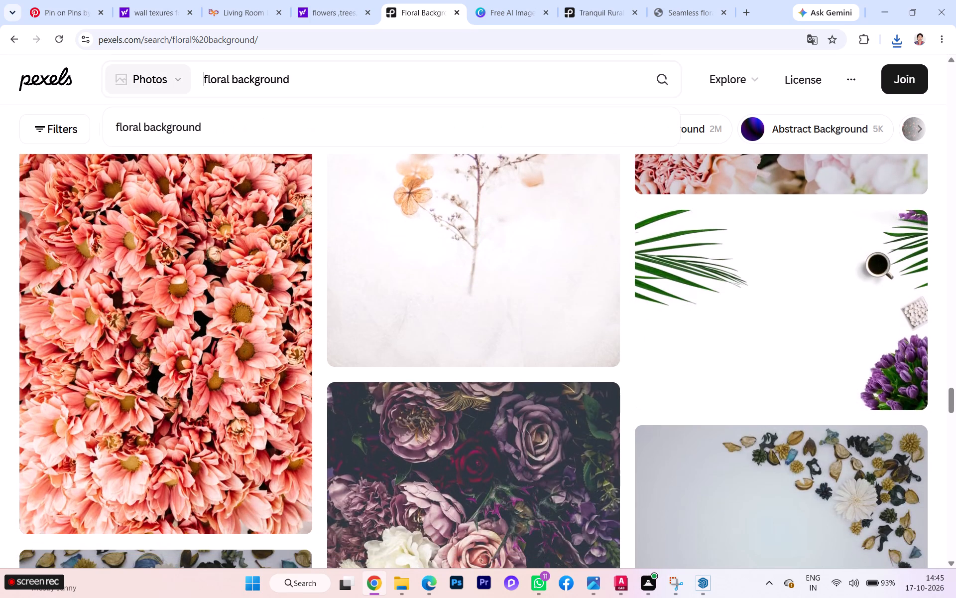
type("wall")
key("space")
key("Return")
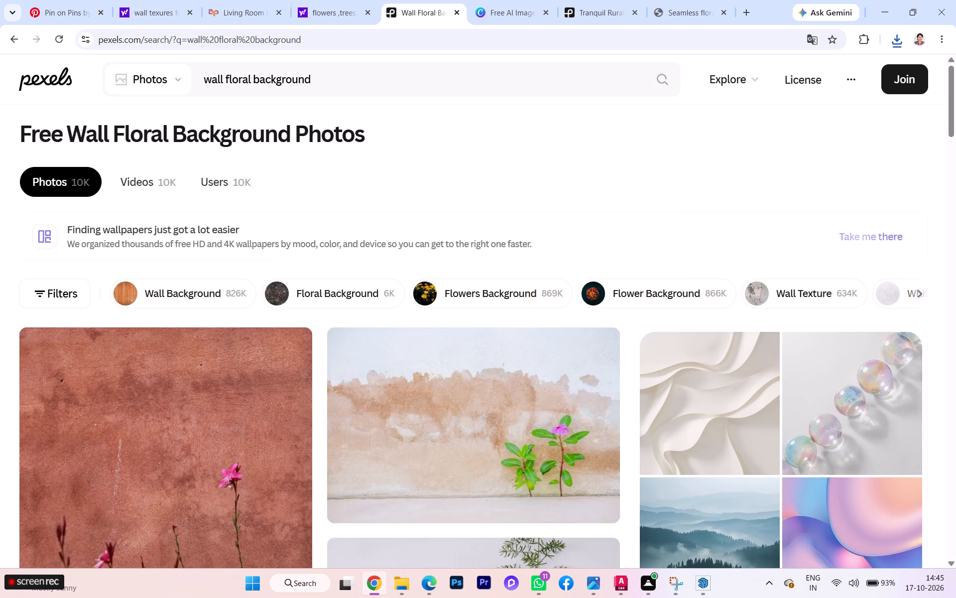
Look through the wall floral background photos of flower-covered walls, climbing plants and carved flower patterns for a suitable panel image.
scroll(399, 314, "down", 15)
scroll(416, 324, "up", 1)
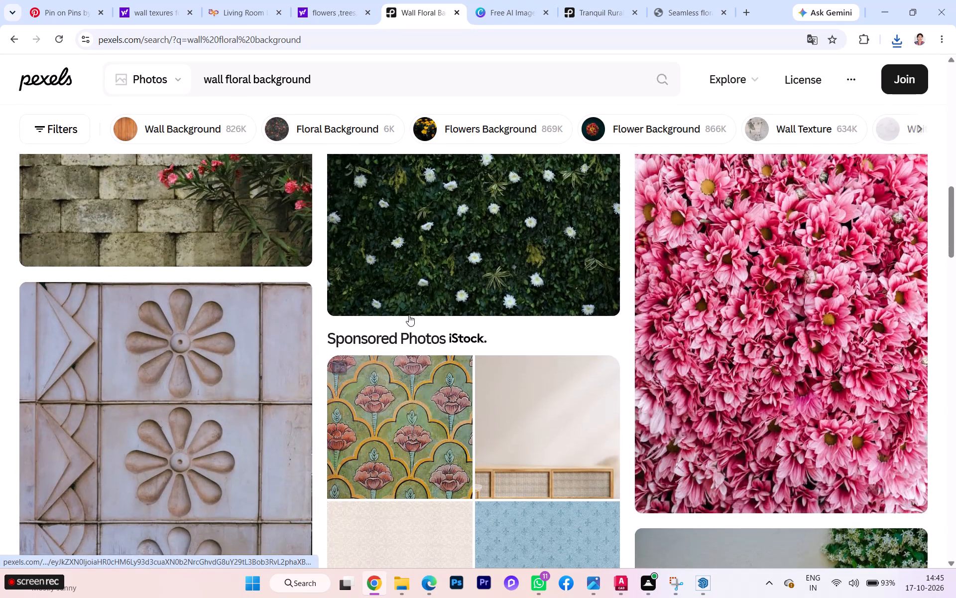
scroll(409, 313, "up", 2)
scroll(409, 313, "down", 1)
scroll(409, 313, "up", 2)
scroll(398, 339, "down", 1)
scroll(397, 339, "up", 1)
scroll(397, 339, "down", 1)
scroll(397, 339, "up", 1)
scroll(397, 339, "down", 1)
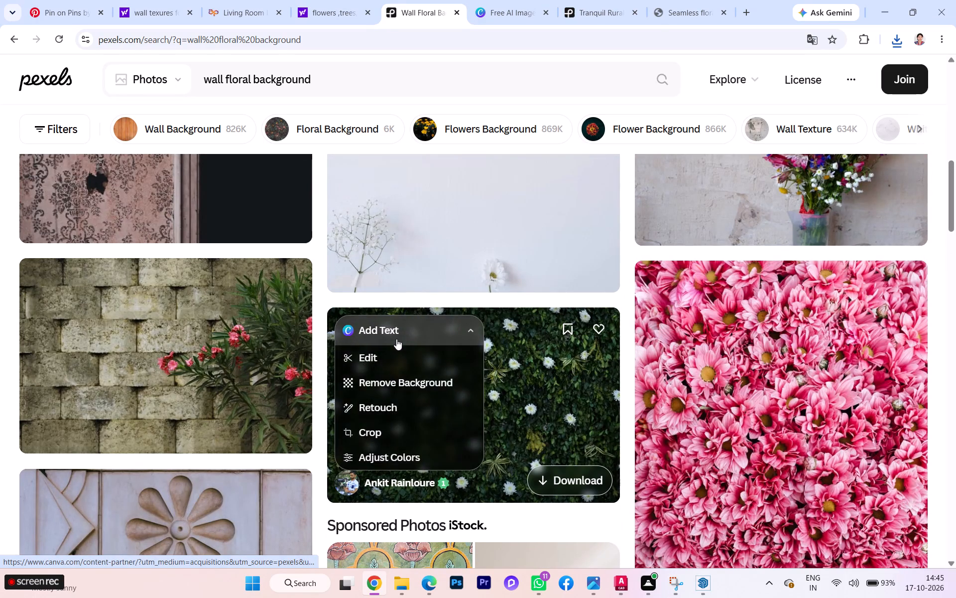
scroll(578, 329, "down", 3)
scroll(453, 331, "up", 1)
scroll(453, 331, "down", 8)
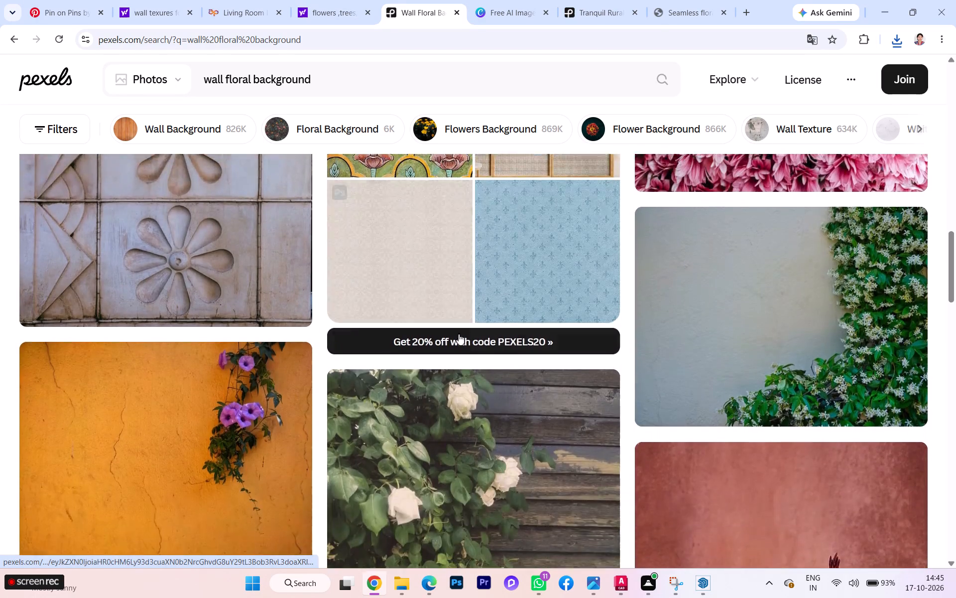
scroll(459, 334, "down", 1)
scroll(459, 334, "up", 3)
scroll(459, 333, "down", 11)
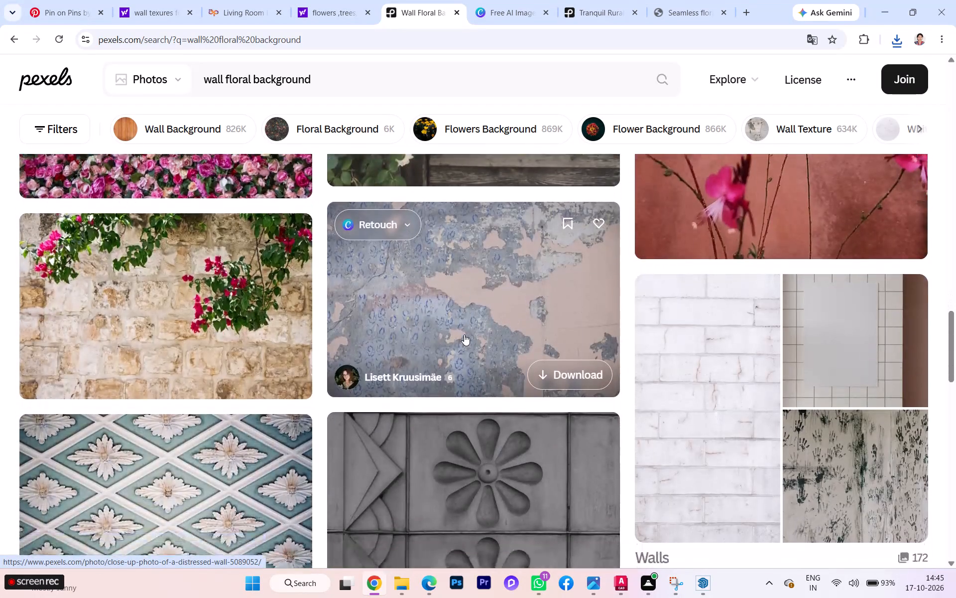
scroll(464, 334, "down", 3)
scroll(464, 333, "up", 2)
scroll(464, 333, "down", 7)
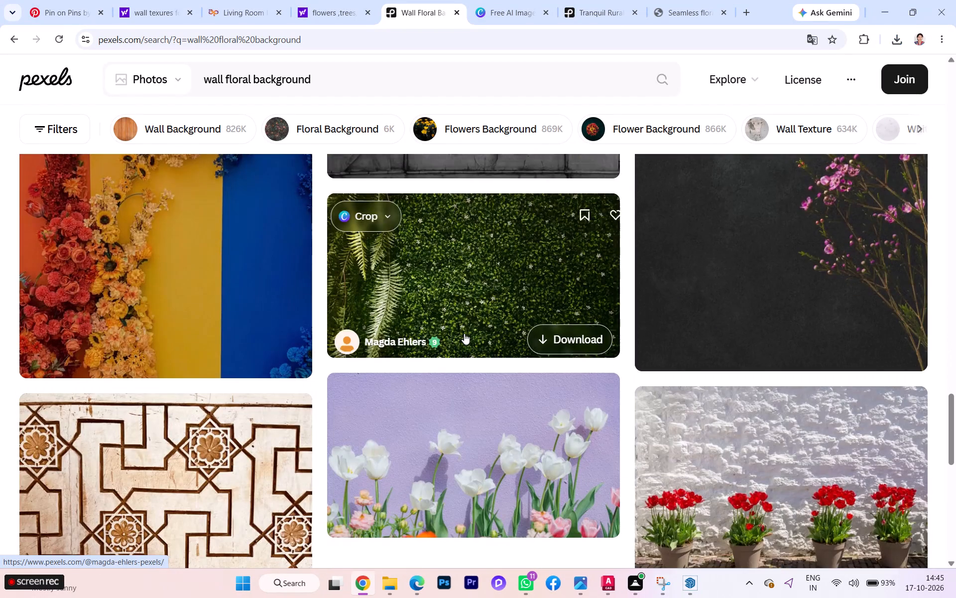
scroll(464, 333, "down", 3)
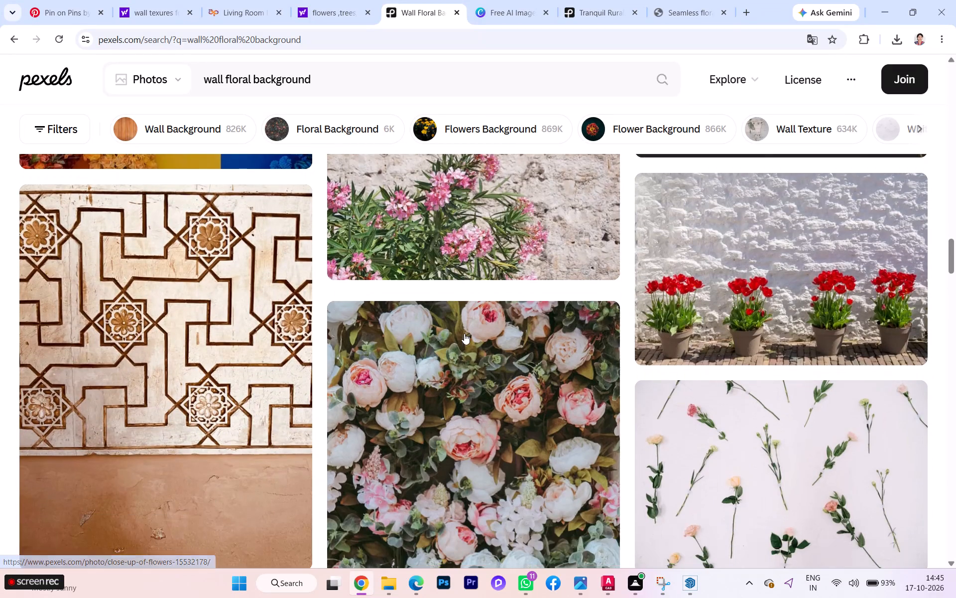
scroll(464, 333, "down", 3)
scroll(472, 329, "up", 2)
scroll(472, 330, "down", 6)
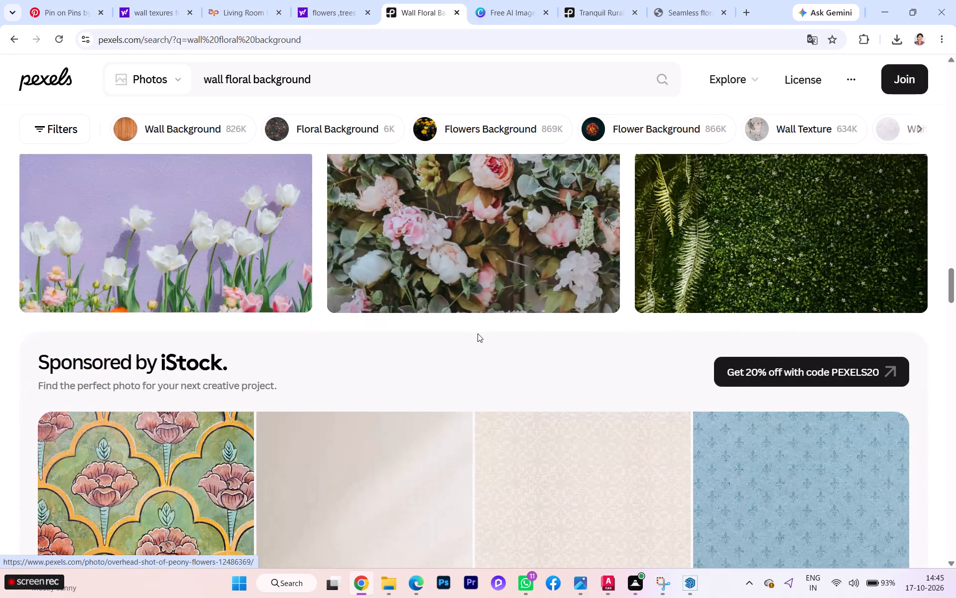
Examine more wall floral background photos, including roses, bougainvillea, damask wallpaper and wisteria, for a suitable panel image.
scroll(479, 332, "down", 5)
scroll(480, 333, "up", 2)
scroll(480, 333, "down", 5)
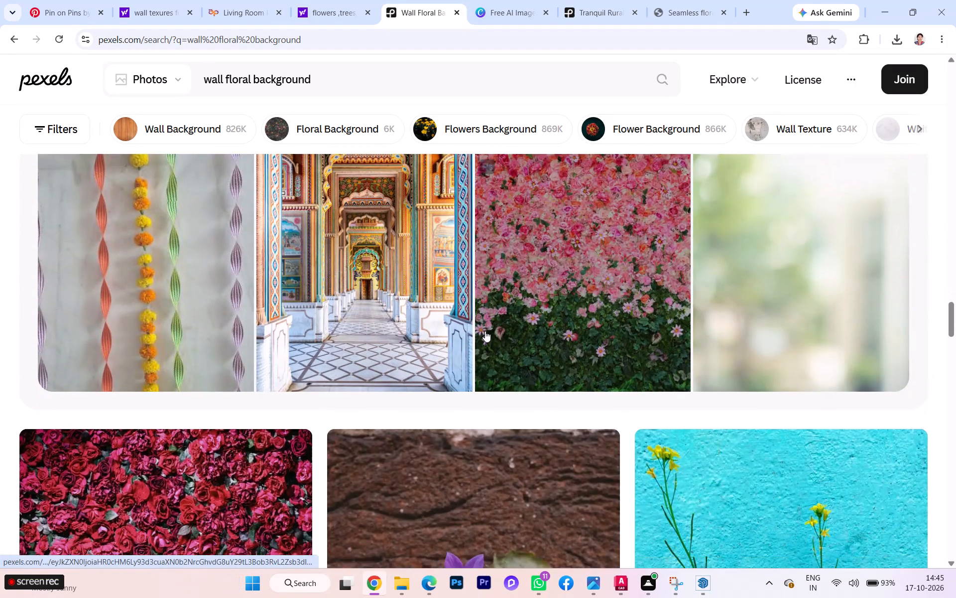
scroll(485, 331, "down", 14)
scroll(485, 333, "up", 2)
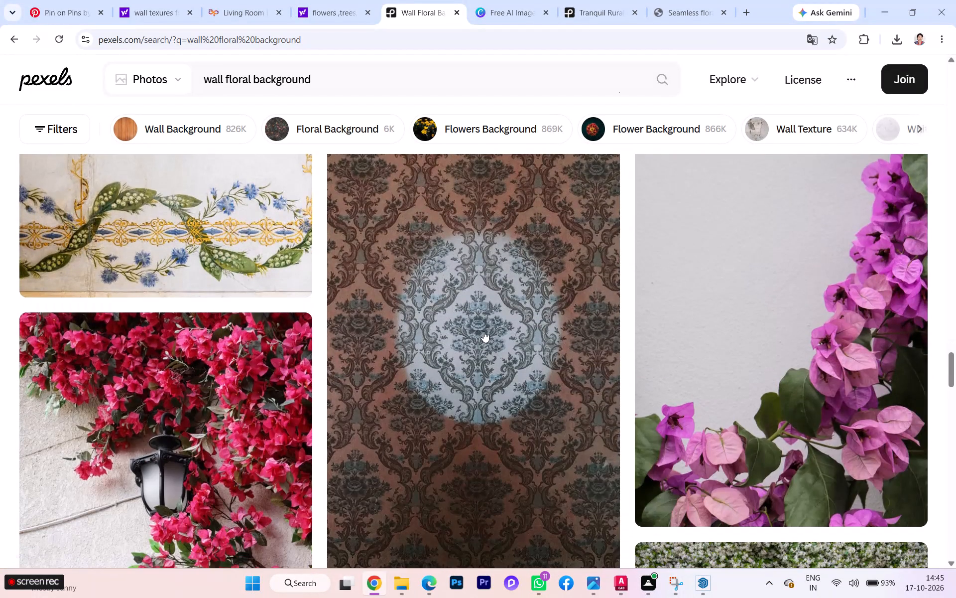
scroll(483, 331, "down", 4)
scroll(483, 331, "up", 1)
scroll(483, 331, "down", 2)
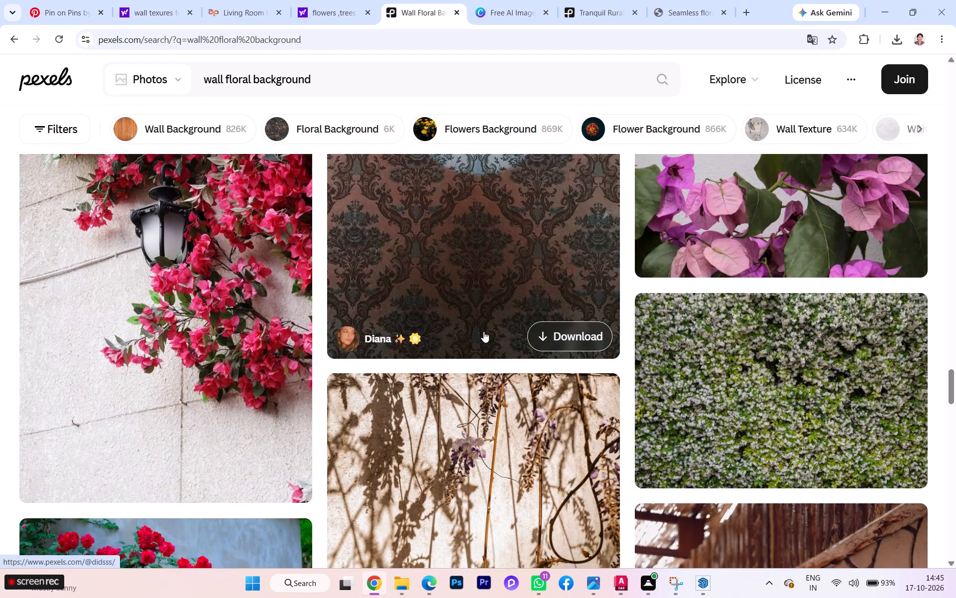
scroll(483, 331, "down", 2)
scroll(483, 331, "up", 1)
scroll(483, 331, "down", 6)
scroll(487, 333, "up", 2)
scroll(487, 333, "down", 6)
Go back to the photo of red climbing roses with green leaves against a gray concrete wall and download it.
scroll(487, 334, "up", 2)
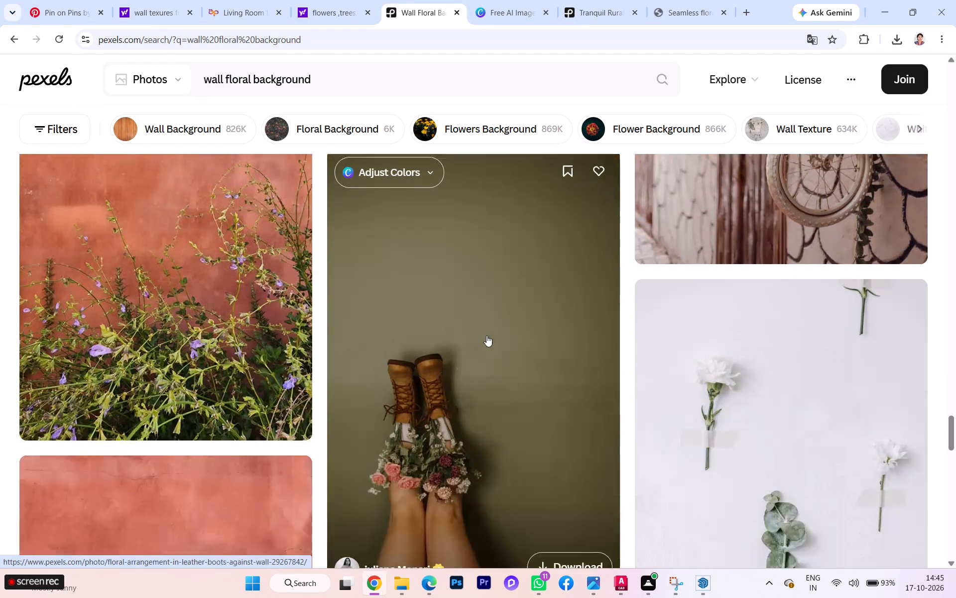
scroll(405, 310, "up", 6)
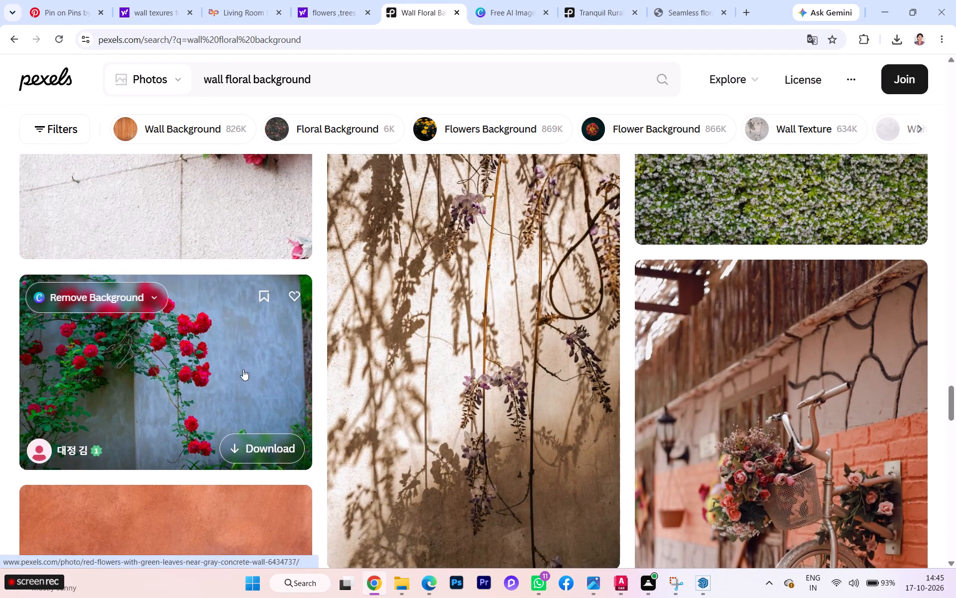
left_click(250, 452)
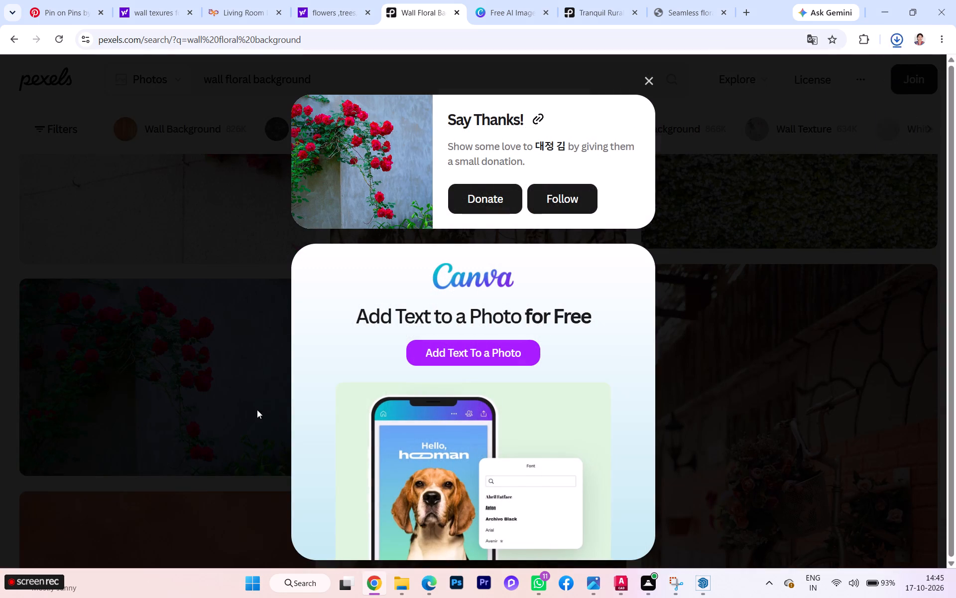
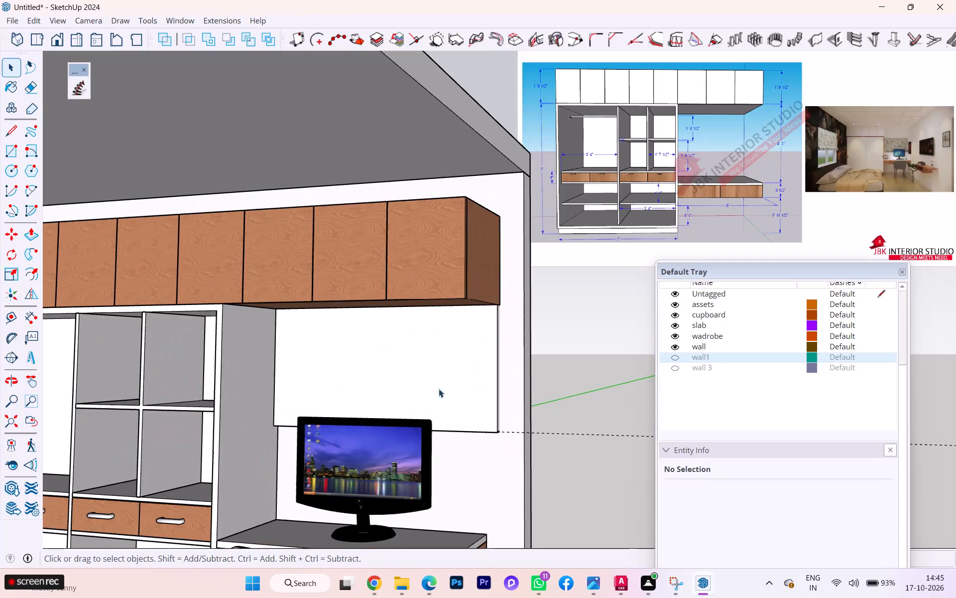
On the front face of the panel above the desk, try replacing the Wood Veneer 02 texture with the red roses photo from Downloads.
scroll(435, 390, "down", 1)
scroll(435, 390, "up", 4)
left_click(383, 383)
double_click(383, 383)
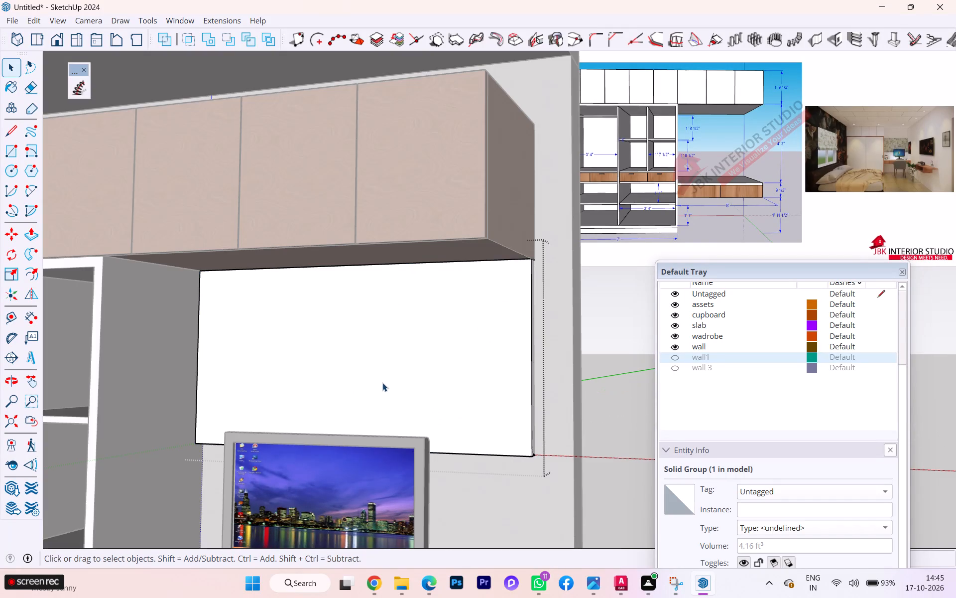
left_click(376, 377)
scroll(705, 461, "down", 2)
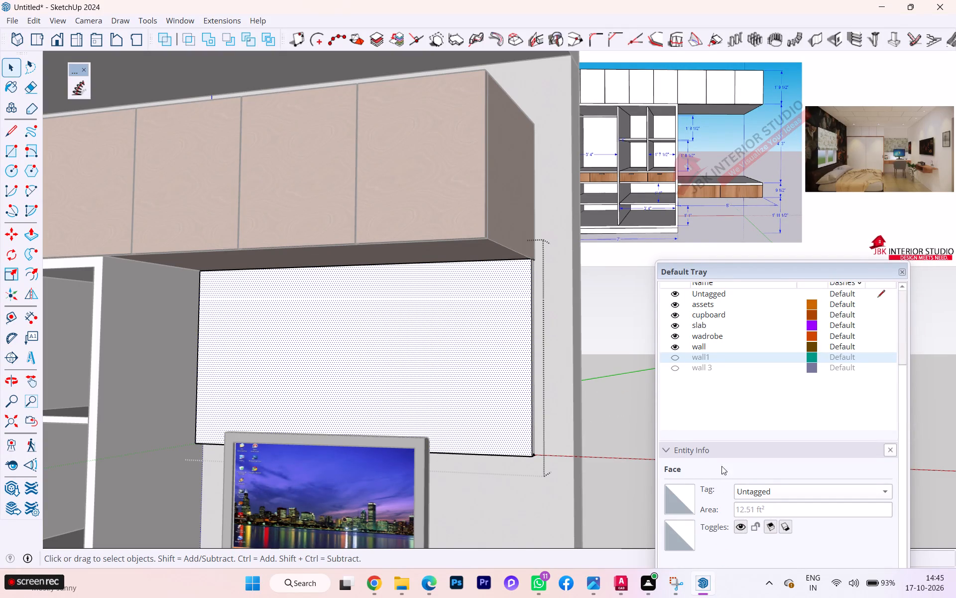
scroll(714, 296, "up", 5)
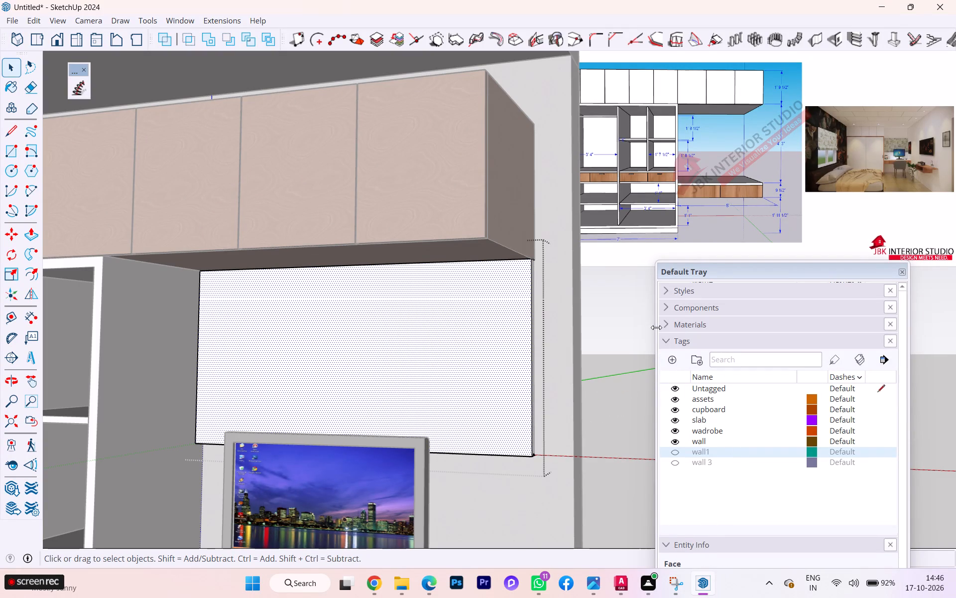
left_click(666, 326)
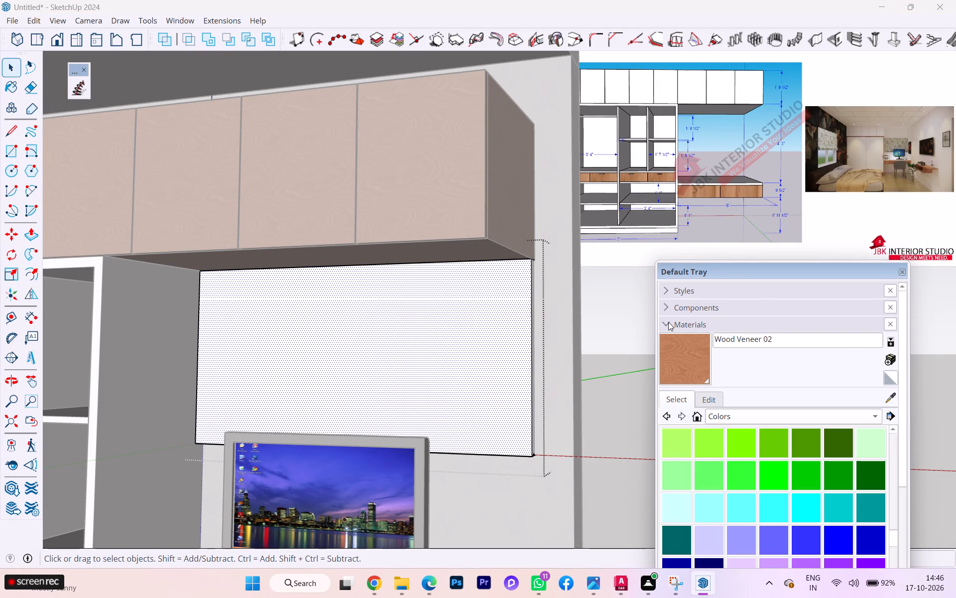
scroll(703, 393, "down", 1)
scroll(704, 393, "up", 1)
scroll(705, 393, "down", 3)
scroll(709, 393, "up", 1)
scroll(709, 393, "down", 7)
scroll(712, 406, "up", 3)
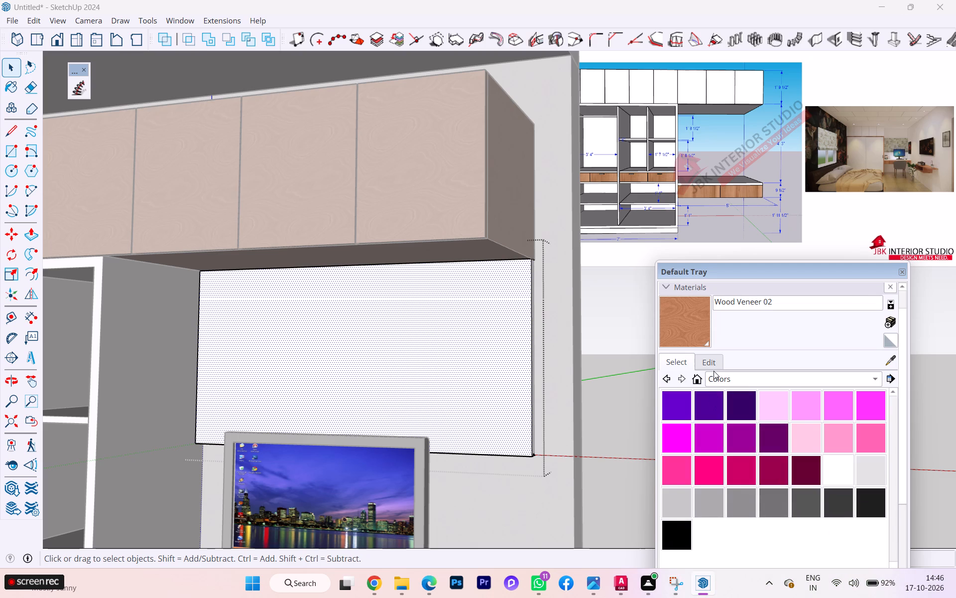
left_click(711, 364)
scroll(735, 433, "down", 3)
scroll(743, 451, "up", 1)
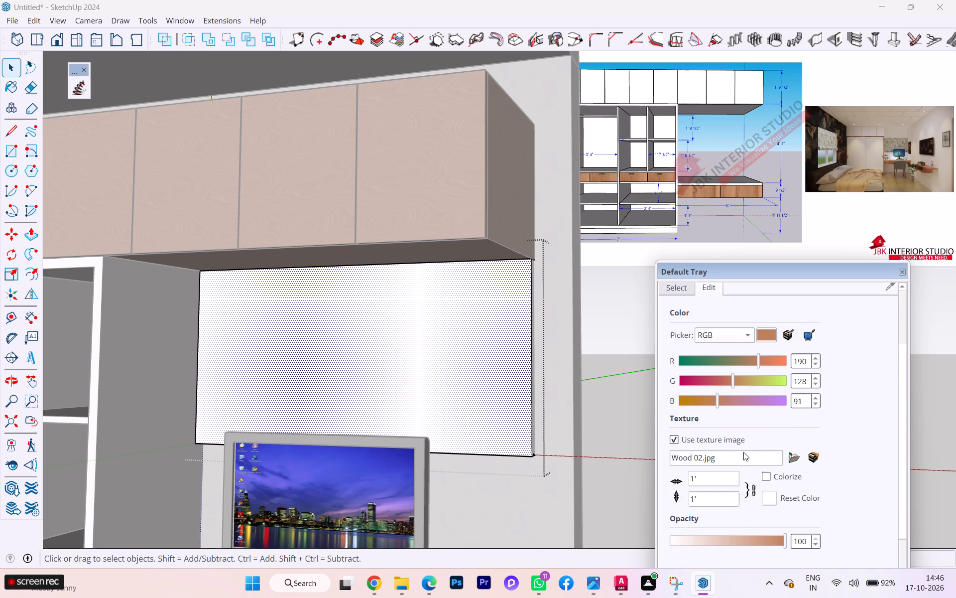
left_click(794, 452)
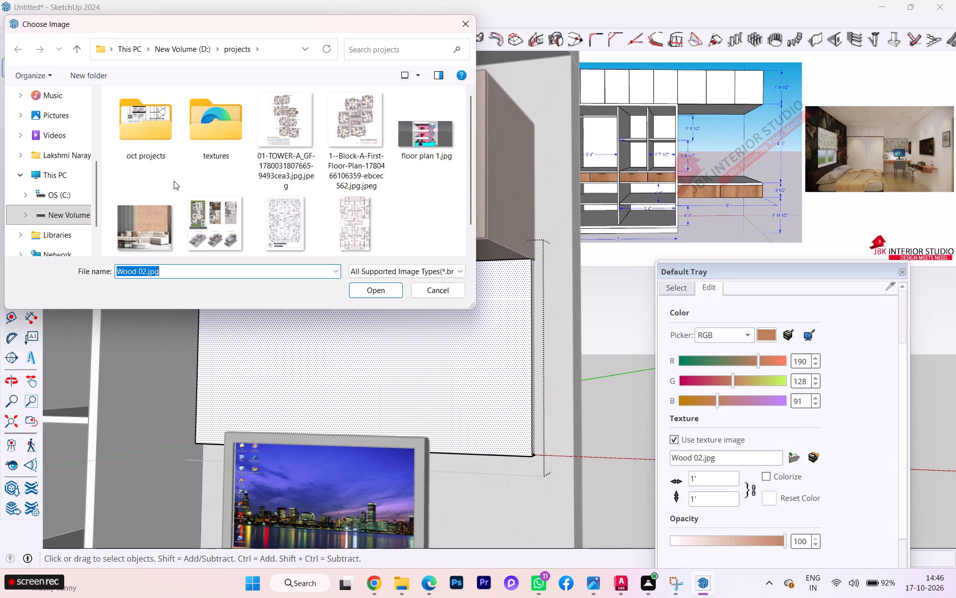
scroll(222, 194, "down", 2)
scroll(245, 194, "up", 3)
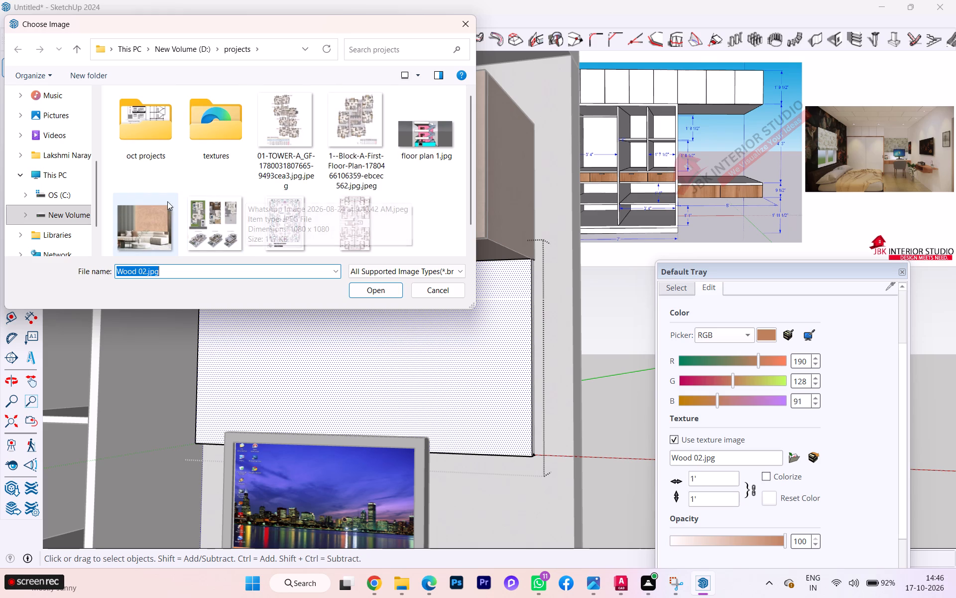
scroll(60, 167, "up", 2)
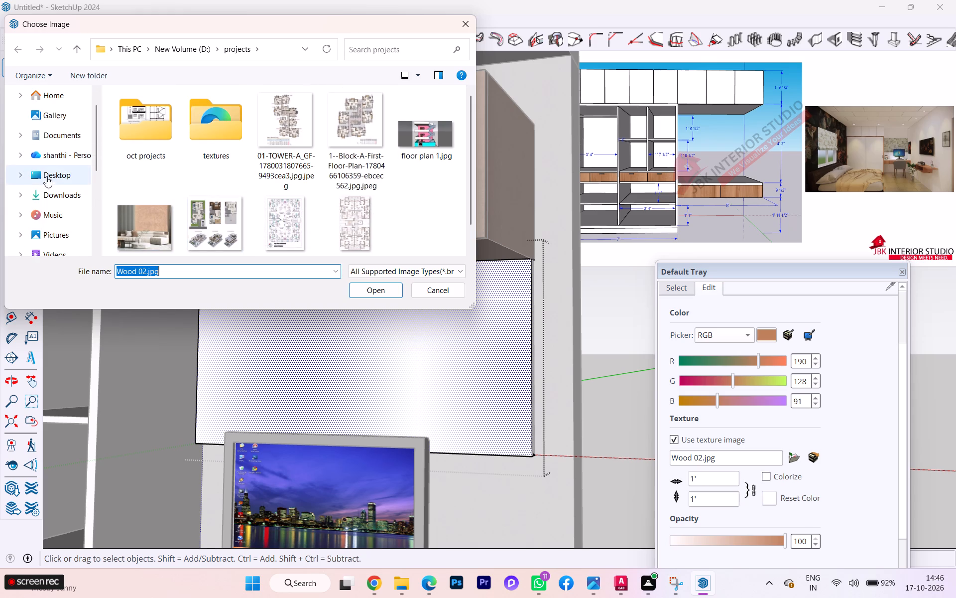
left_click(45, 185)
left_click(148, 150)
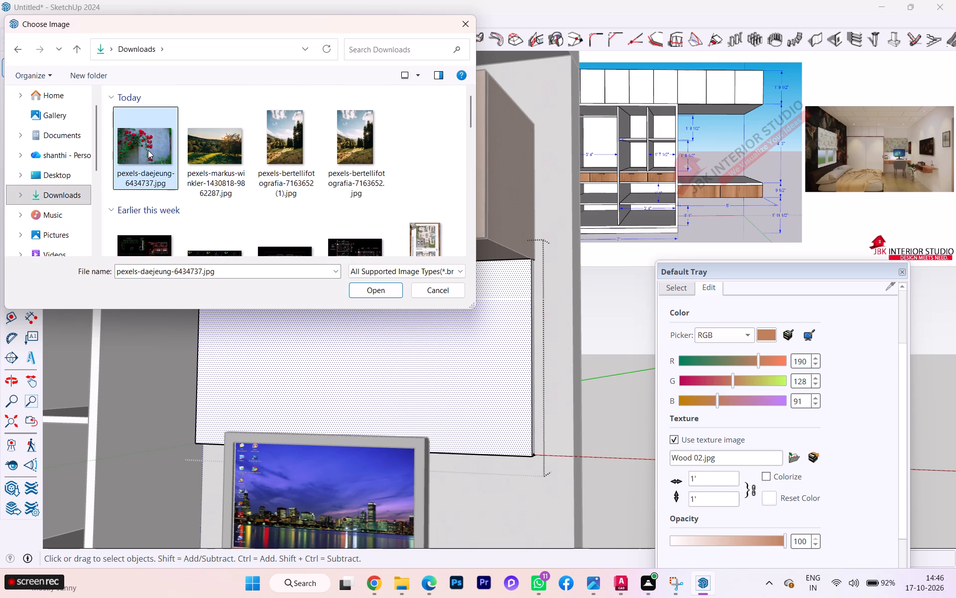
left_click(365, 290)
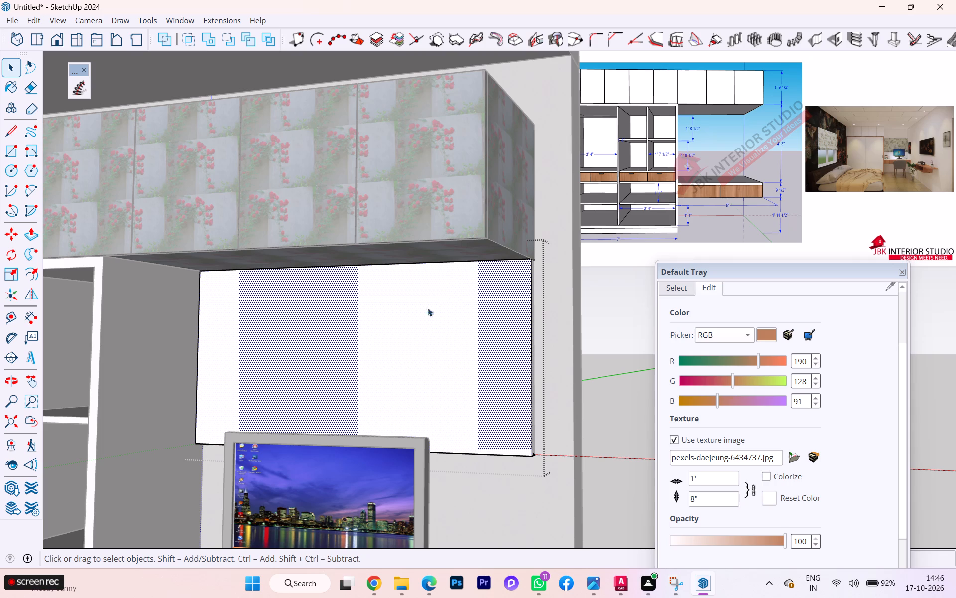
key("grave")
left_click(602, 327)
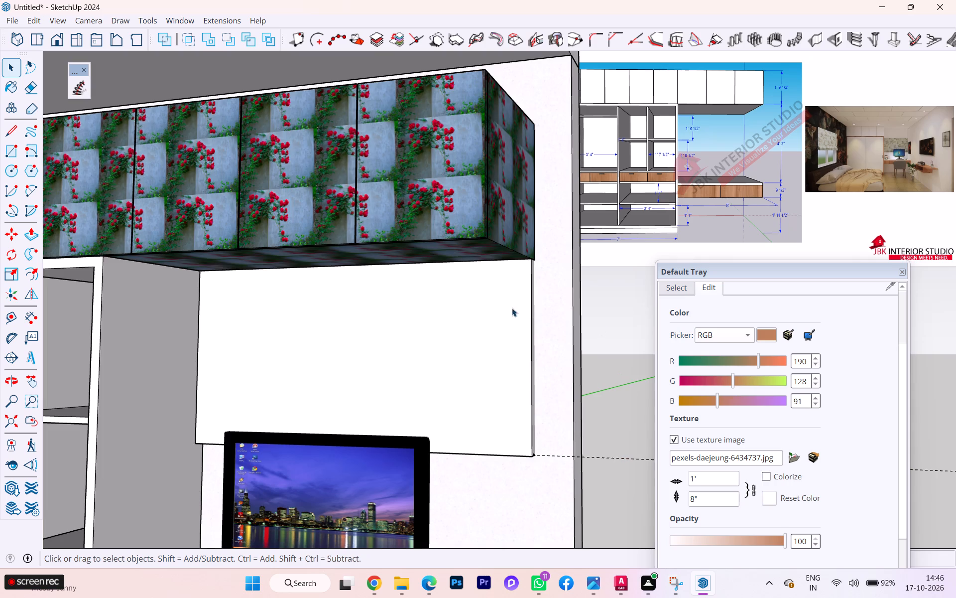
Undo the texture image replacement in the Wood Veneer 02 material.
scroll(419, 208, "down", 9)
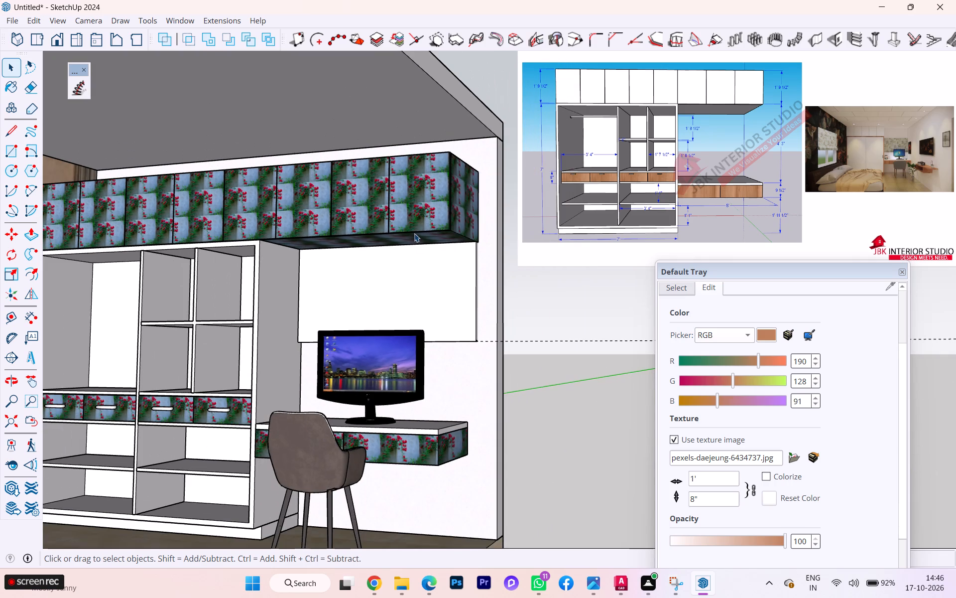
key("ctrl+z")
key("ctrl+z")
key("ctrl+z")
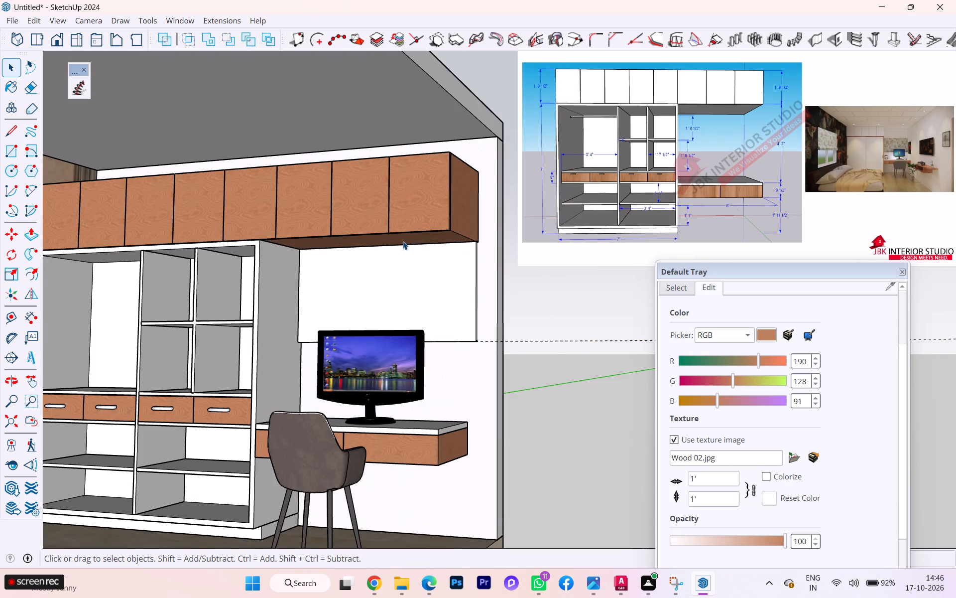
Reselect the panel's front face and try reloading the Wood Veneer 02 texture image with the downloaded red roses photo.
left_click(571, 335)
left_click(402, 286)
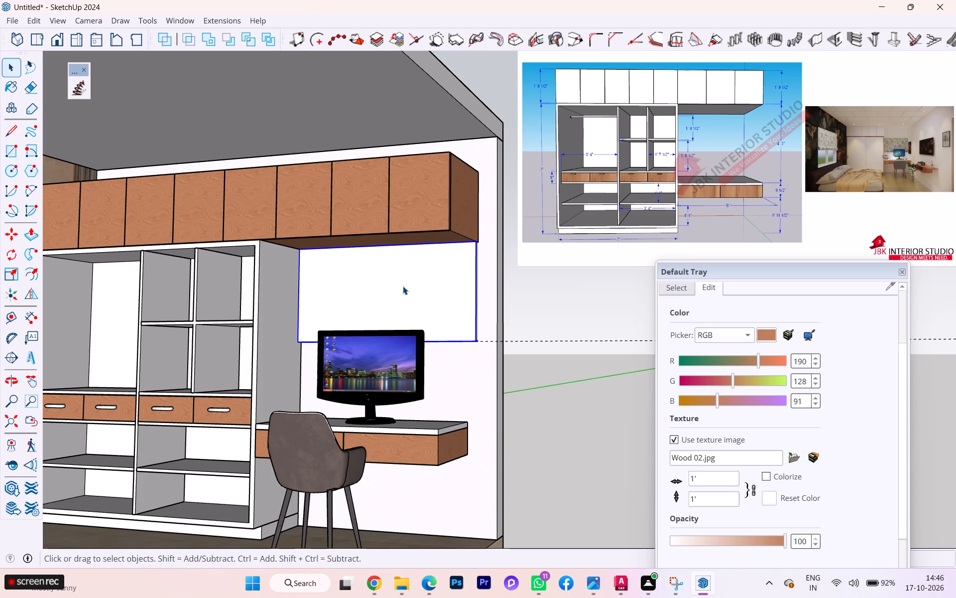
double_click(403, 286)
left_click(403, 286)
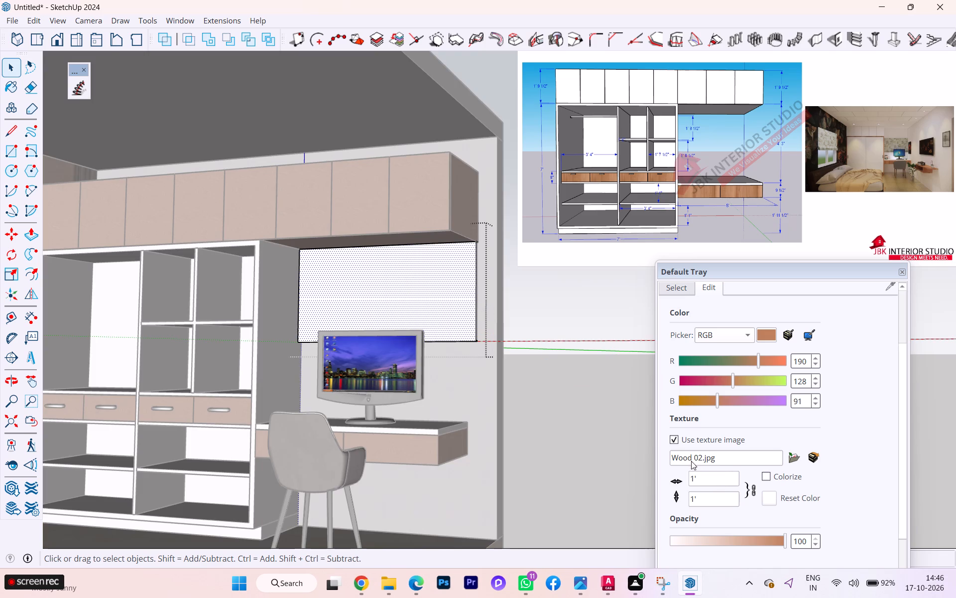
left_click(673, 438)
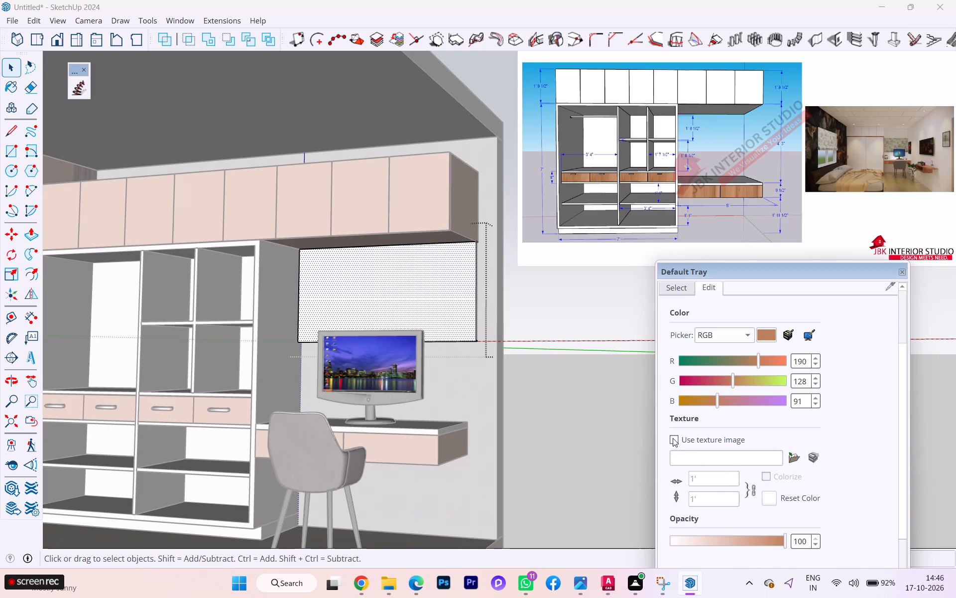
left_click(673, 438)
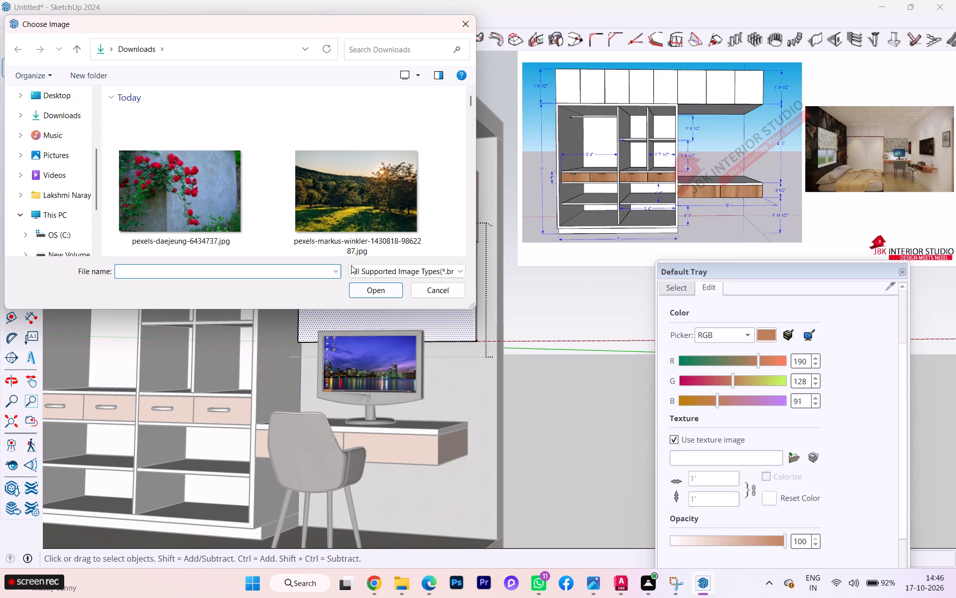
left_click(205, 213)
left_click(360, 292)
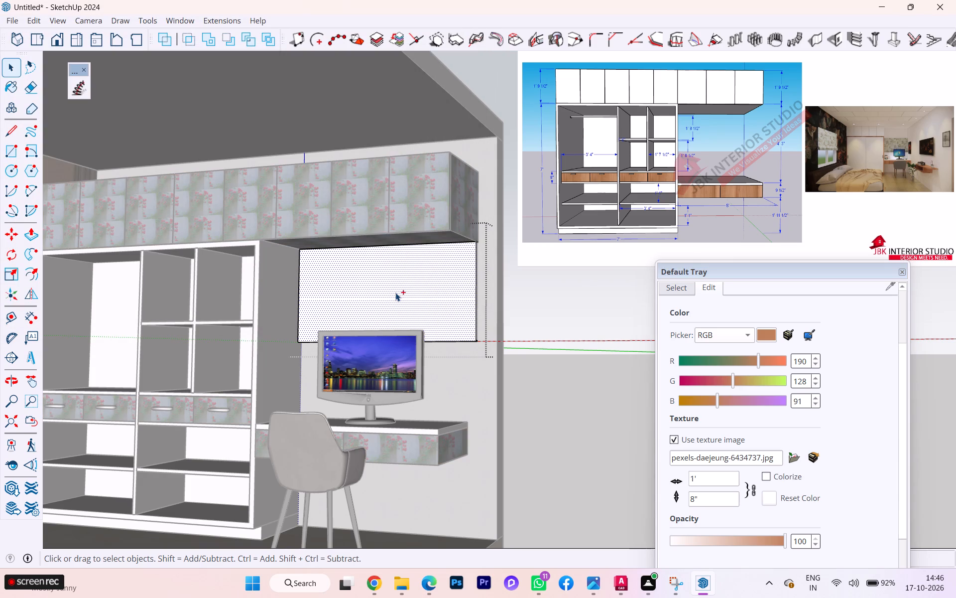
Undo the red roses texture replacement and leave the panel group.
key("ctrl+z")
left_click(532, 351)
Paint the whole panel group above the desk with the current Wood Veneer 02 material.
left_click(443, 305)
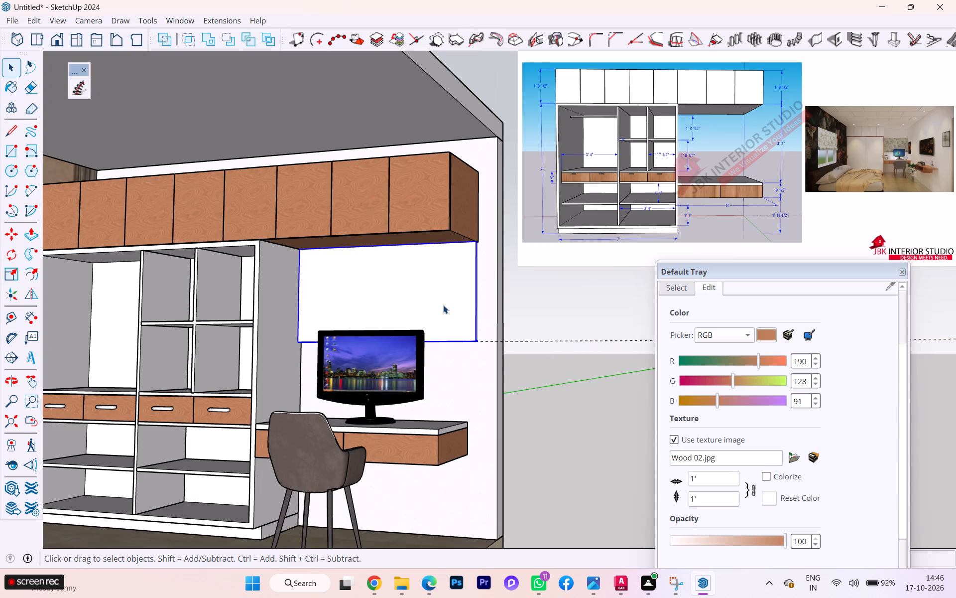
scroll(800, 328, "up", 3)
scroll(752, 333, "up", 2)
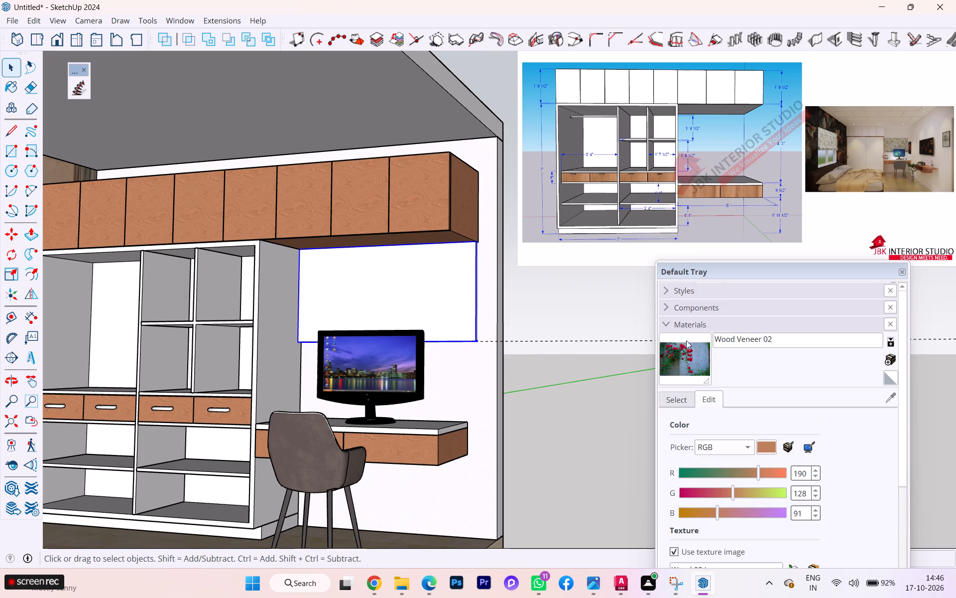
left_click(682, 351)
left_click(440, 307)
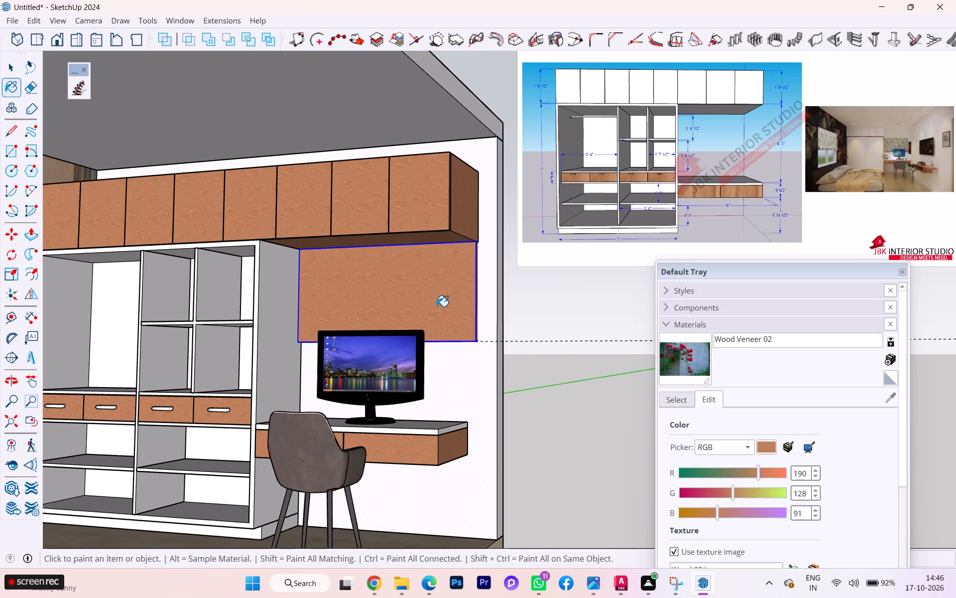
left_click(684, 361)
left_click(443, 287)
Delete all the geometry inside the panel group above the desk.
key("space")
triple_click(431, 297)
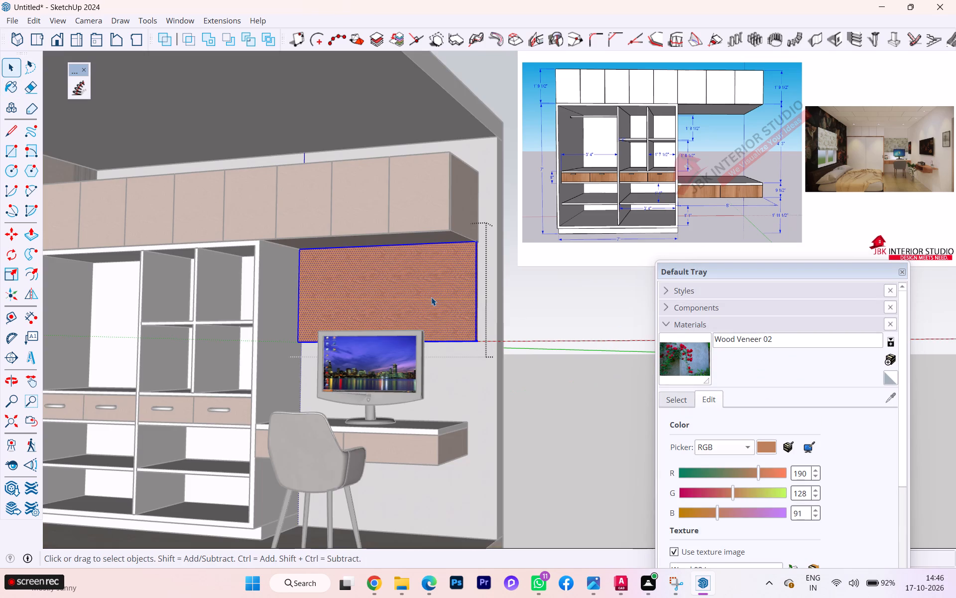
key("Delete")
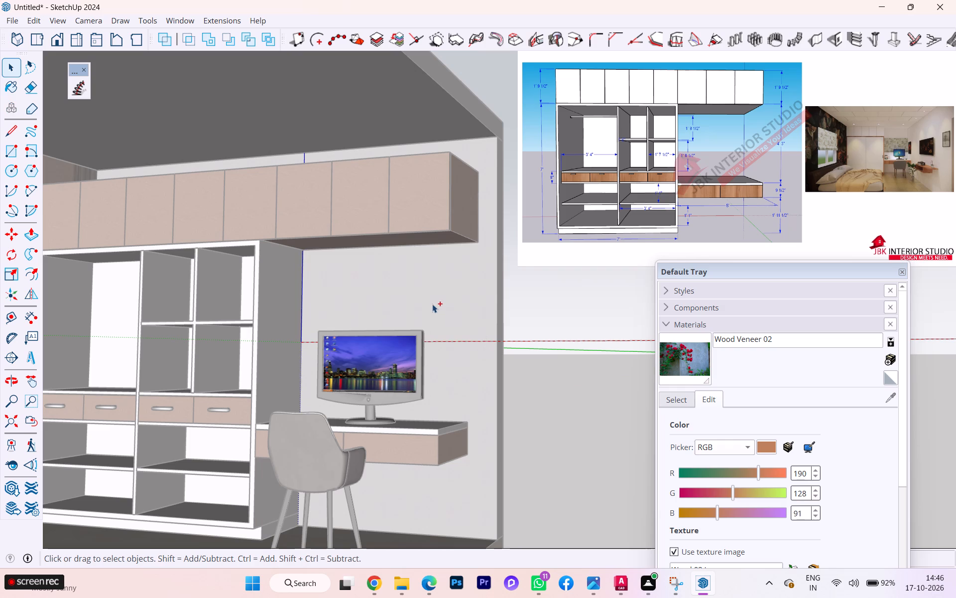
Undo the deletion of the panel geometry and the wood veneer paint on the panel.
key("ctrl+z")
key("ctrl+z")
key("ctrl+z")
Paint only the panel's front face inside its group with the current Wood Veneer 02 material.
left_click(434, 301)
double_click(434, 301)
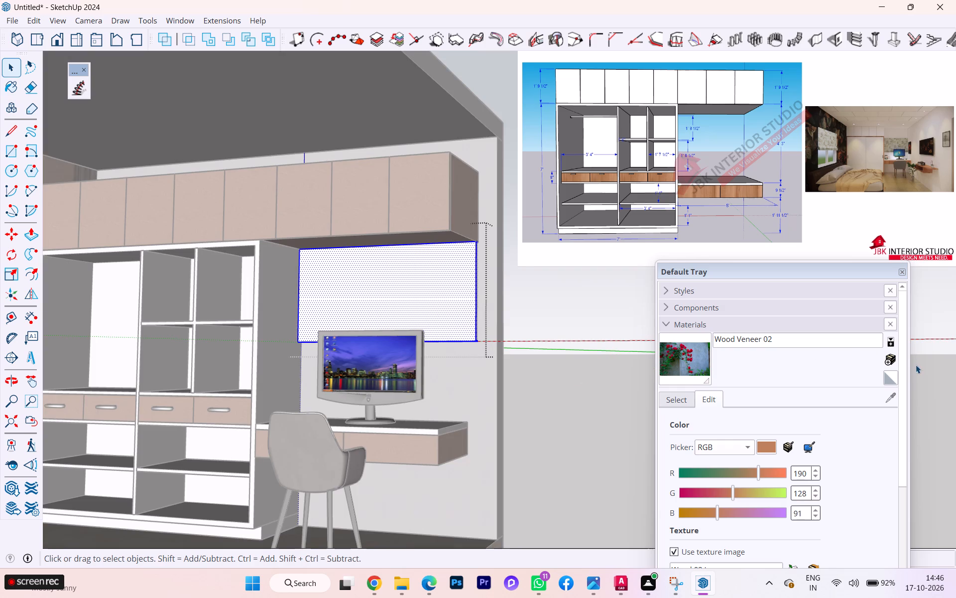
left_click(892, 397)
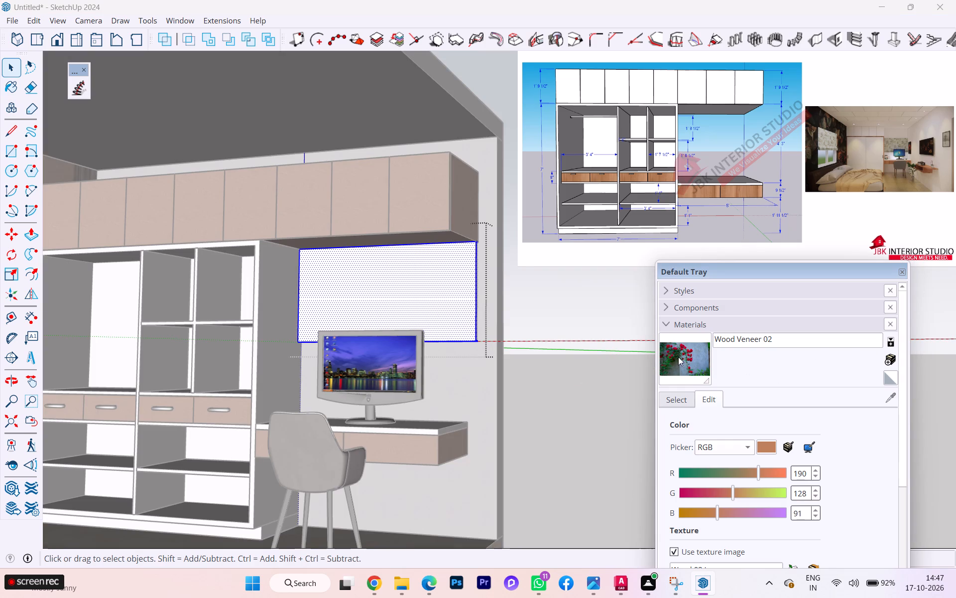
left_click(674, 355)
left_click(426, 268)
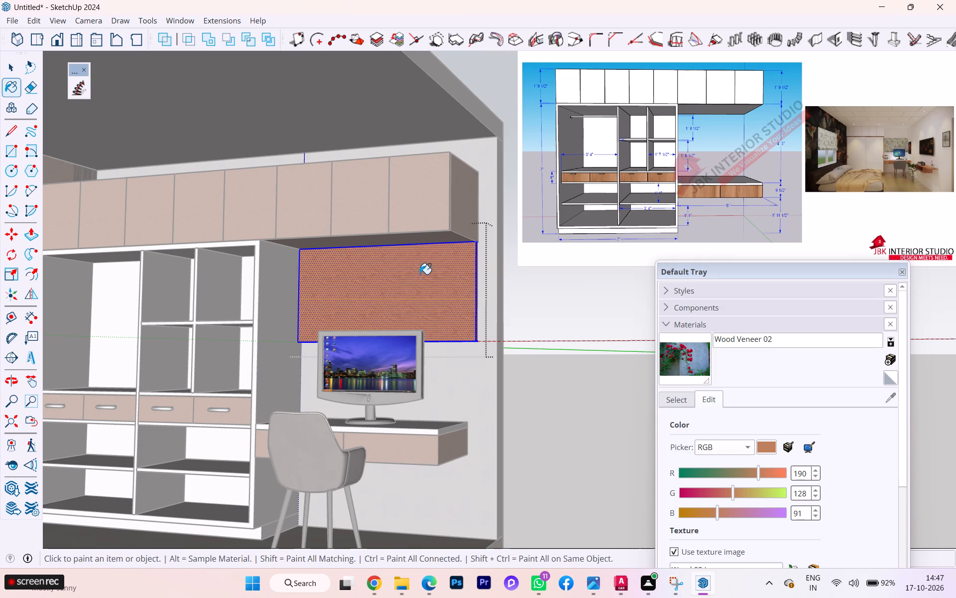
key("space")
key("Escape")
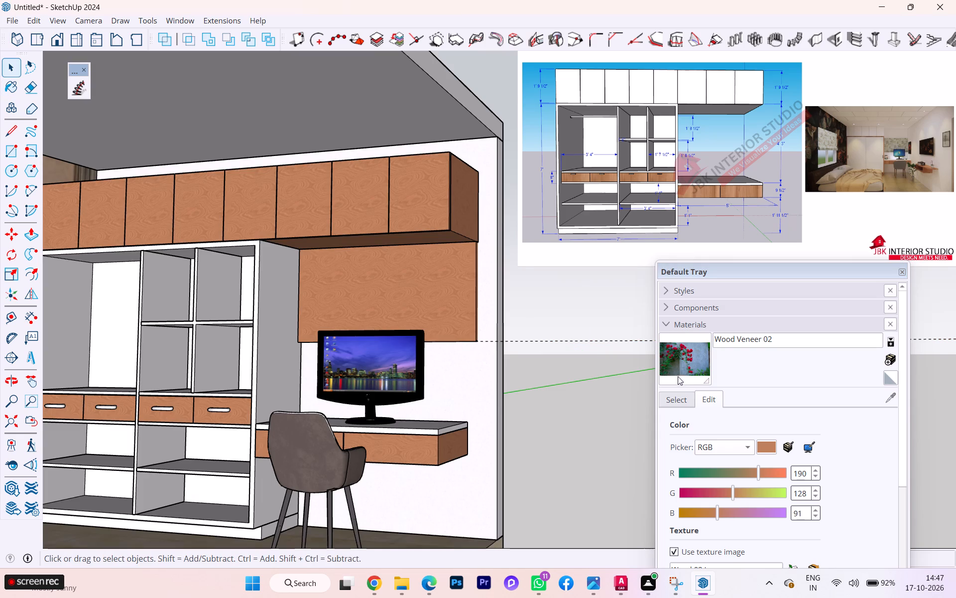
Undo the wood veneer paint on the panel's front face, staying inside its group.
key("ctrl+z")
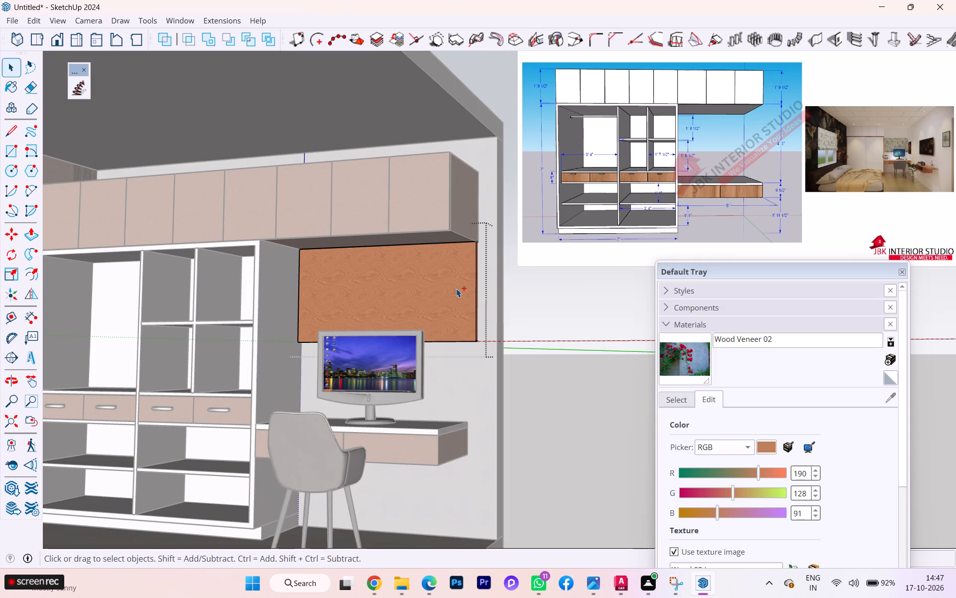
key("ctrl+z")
Paint the panel's front face with the pale pink Color K01 from the Colors collection.
scroll(666, 387, "up", 2)
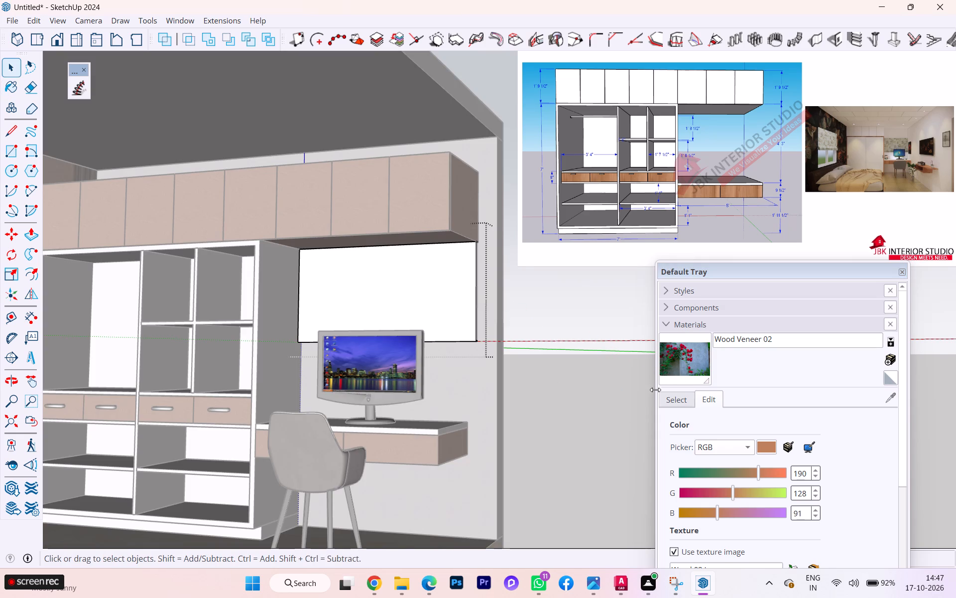
left_click(673, 403)
left_click(767, 437)
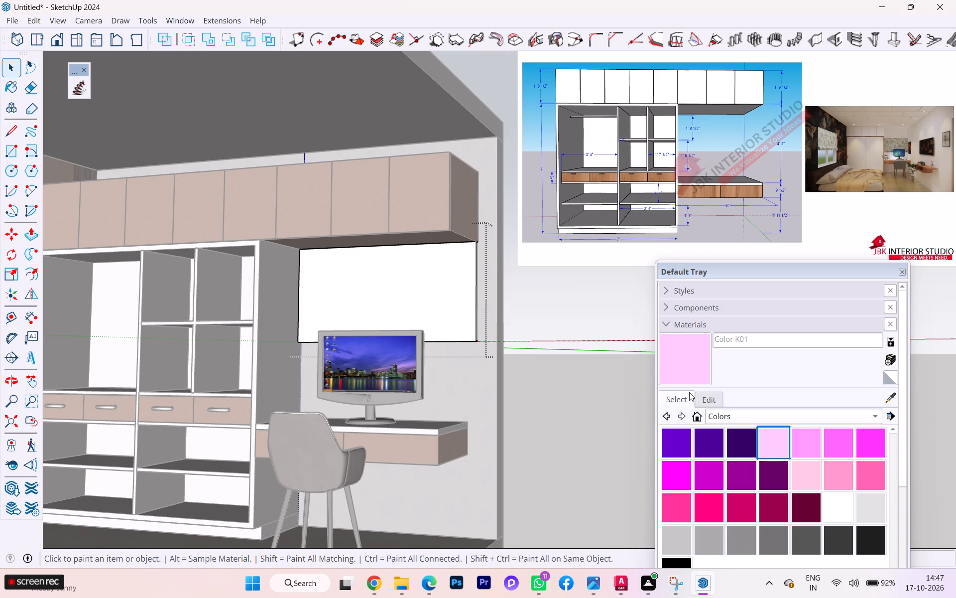
left_click(440, 289)
key("space")
Apply the downloaded red roses photo pexels-daejeung-6434737.jpg as the texture image of Color K01 on the panel's front face.
scroll(585, 311, "down", 1)
scroll(587, 312, "up", 1)
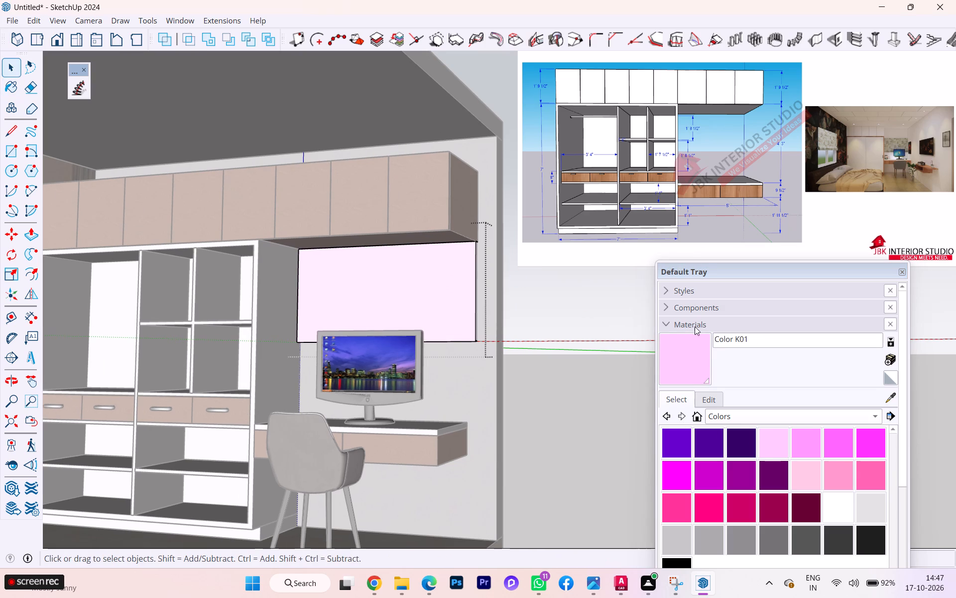
scroll(707, 328, "up", 2)
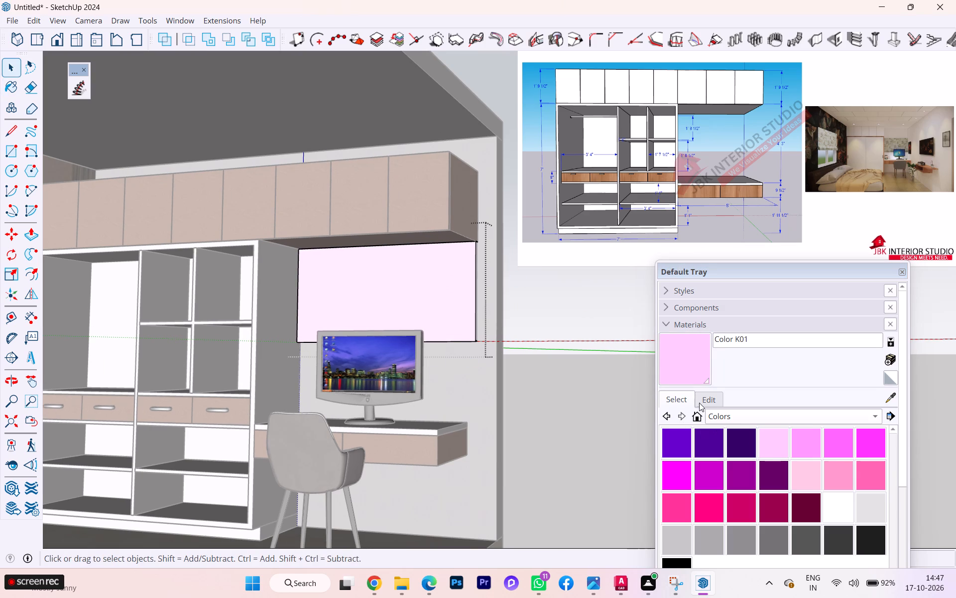
left_click(702, 400)
scroll(448, 324, "down", 1)
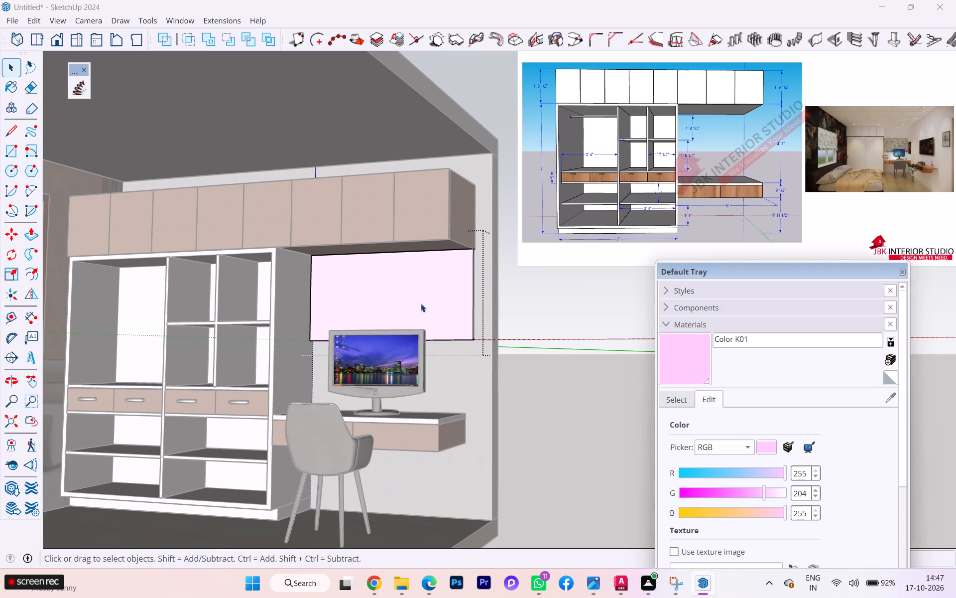
double_click(421, 303)
scroll(662, 368, "up", 3)
scroll(703, 381, "down", 3)
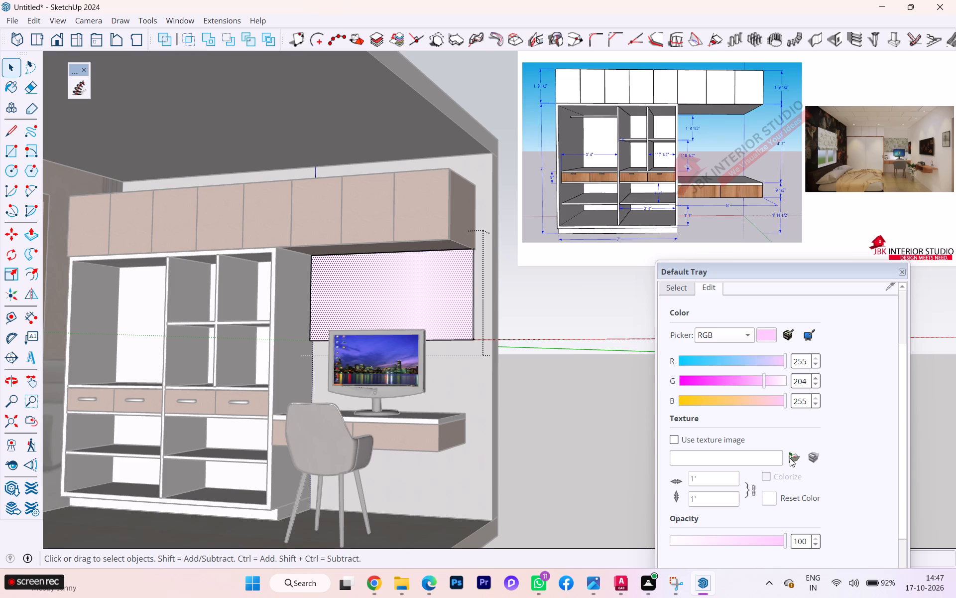
left_click(790, 458)
left_click(222, 195)
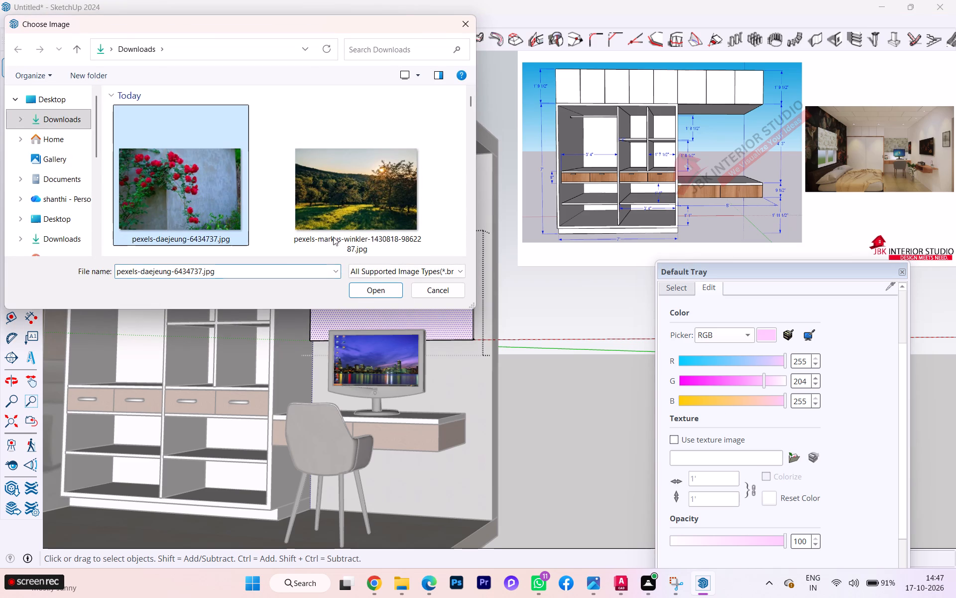
left_click(380, 288)
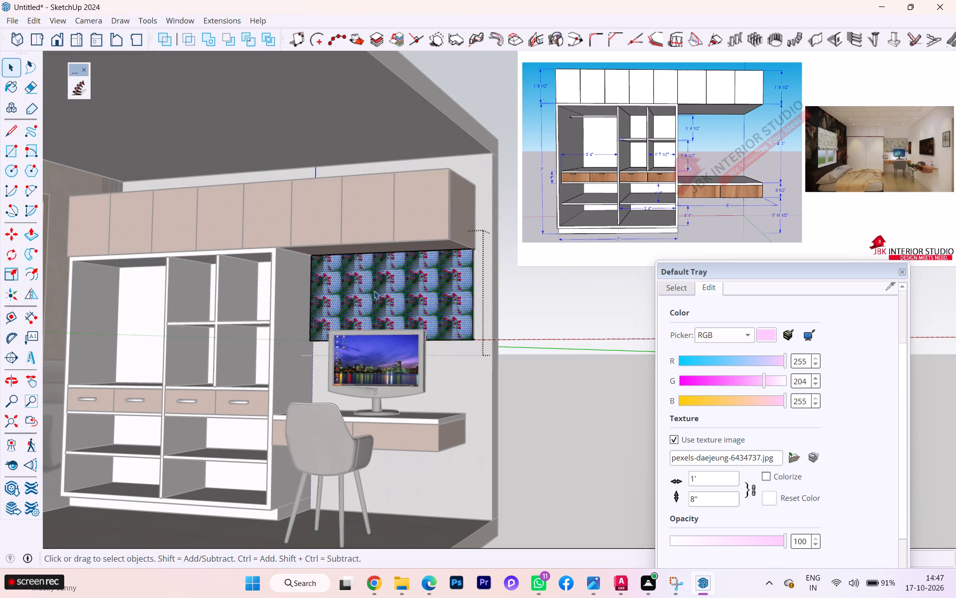
Start positioning the roses texture on the panel's front face and align its origin pin with the panel's lower corner beside the wardrobe.
scroll(354, 302, "up", 4)
scroll(324, 315, "down", 3)
scroll(324, 315, "up", 5)
scroll(320, 310, "down", 1)
scroll(320, 310, "up", 3)
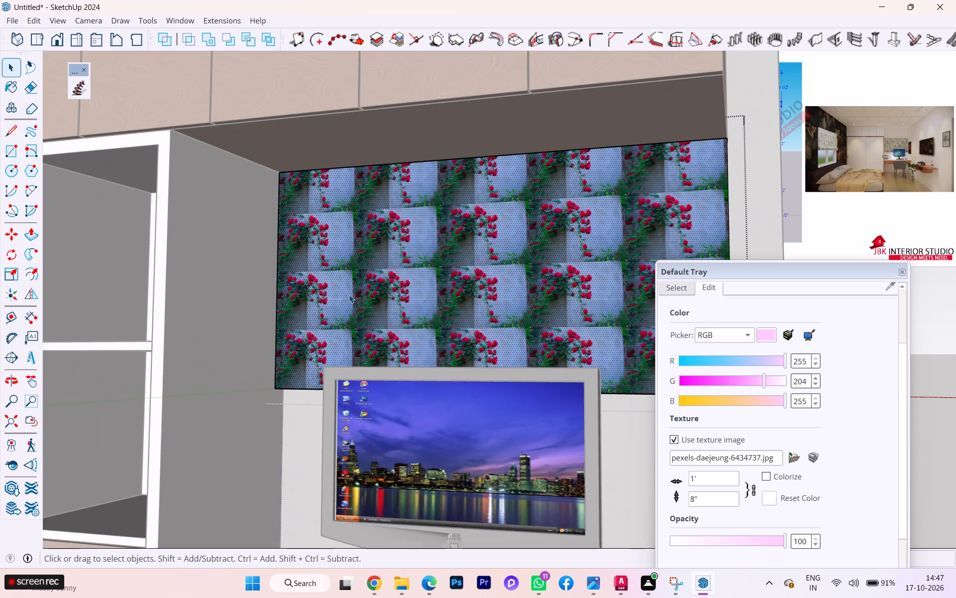
right_click(350, 295)
left_click(388, 209)
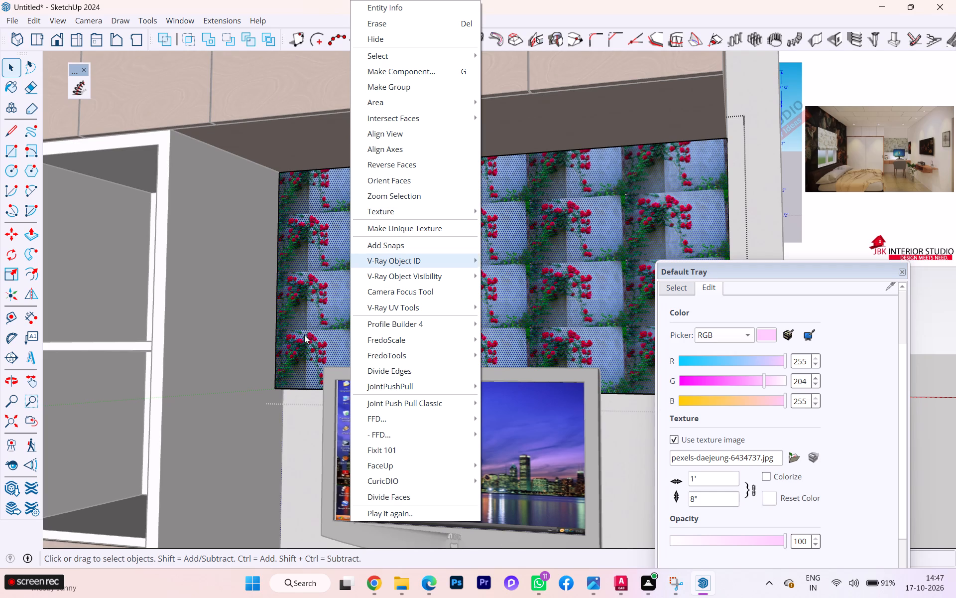
left_click(380, 207)
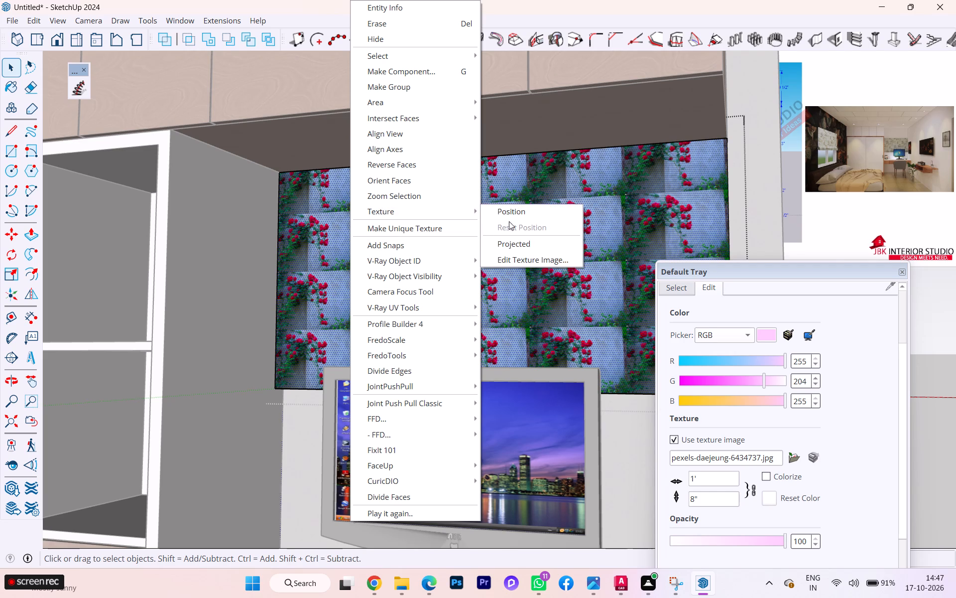
left_click(514, 217)
scroll(287, 376, "up", 3)
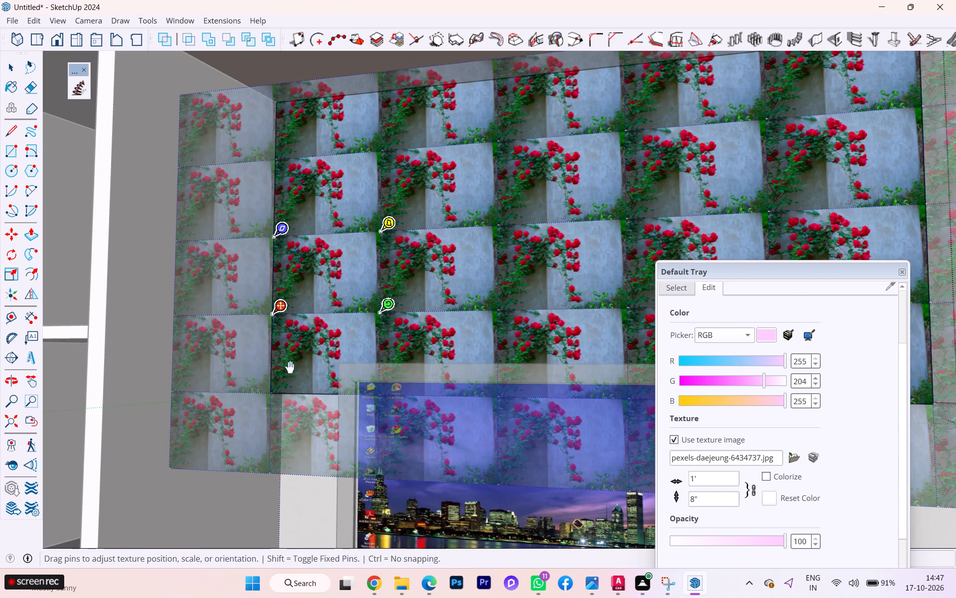
left_click_drag(277, 318, 217, 408)
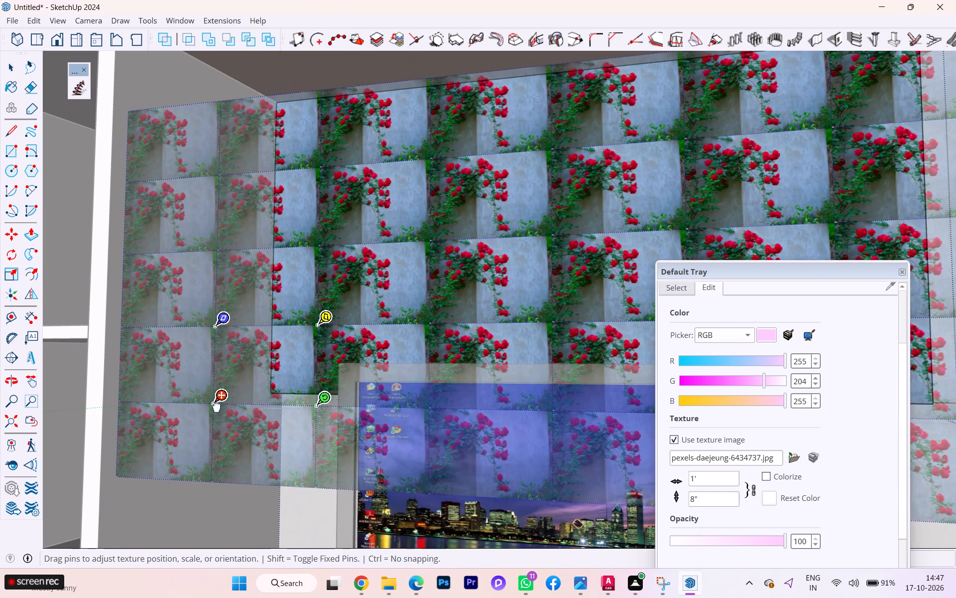
left_click_drag(217, 408, 217, 404)
left_click_drag(244, 350, 313, 327)
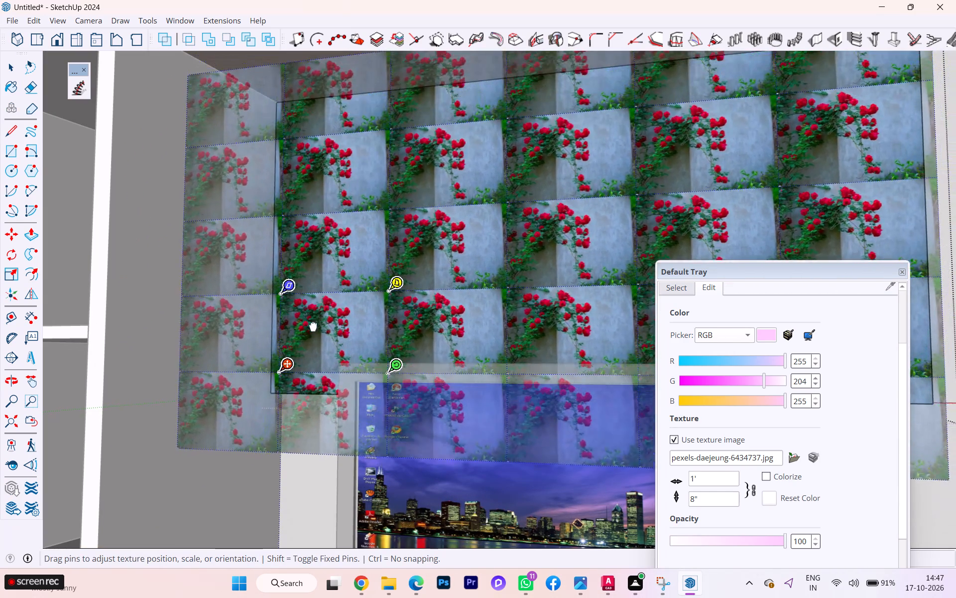
left_click_drag(313, 327, 306, 340)
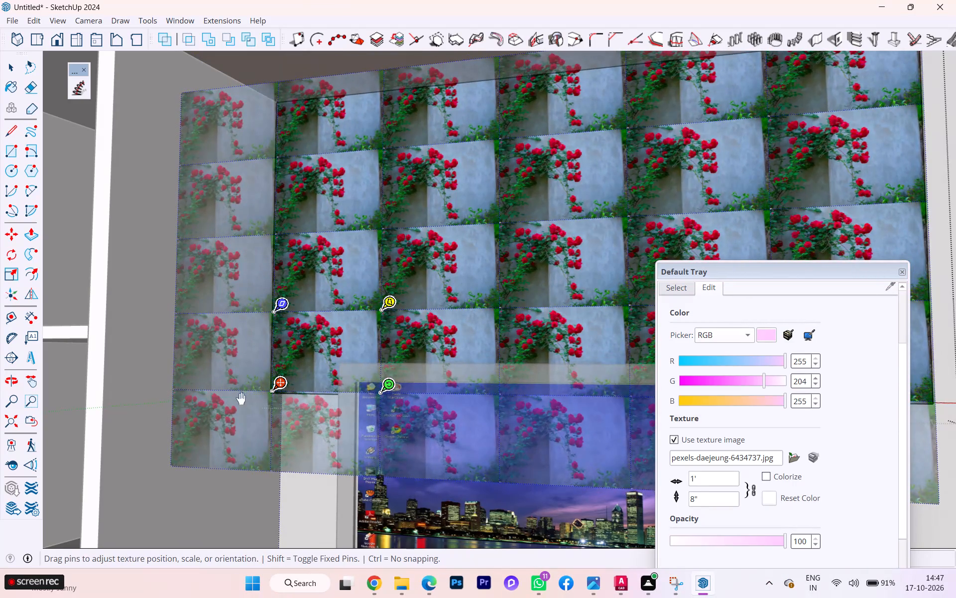
scroll(266, 400, "up", 5)
left_click(280, 390)
left_click(286, 392)
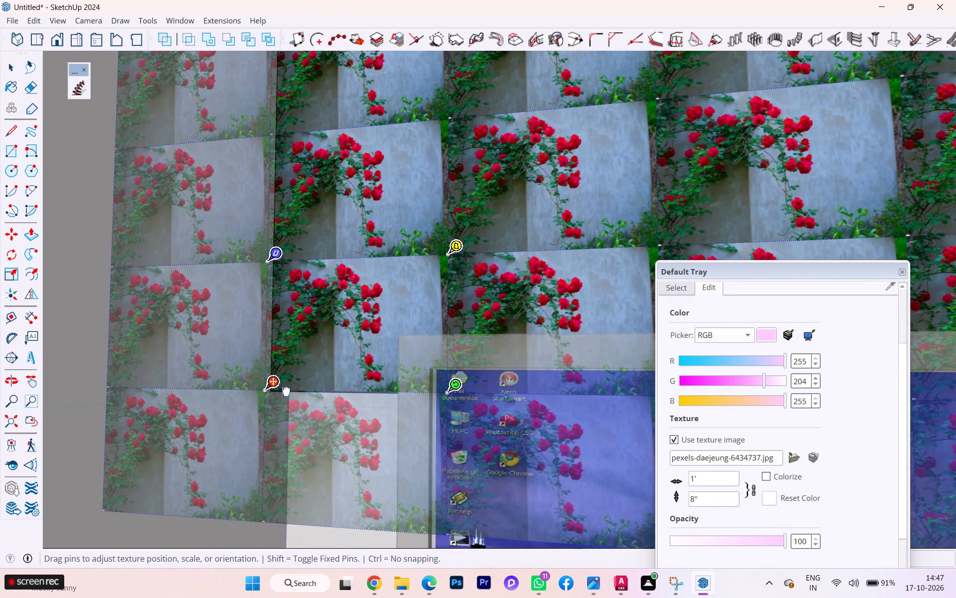
left_click_drag(276, 385, 283, 386)
Enlarge the roses texture around its origin, keeping it level, to about three repeats across and two high, and leave the panel group.
scroll(208, 322, "down", 3)
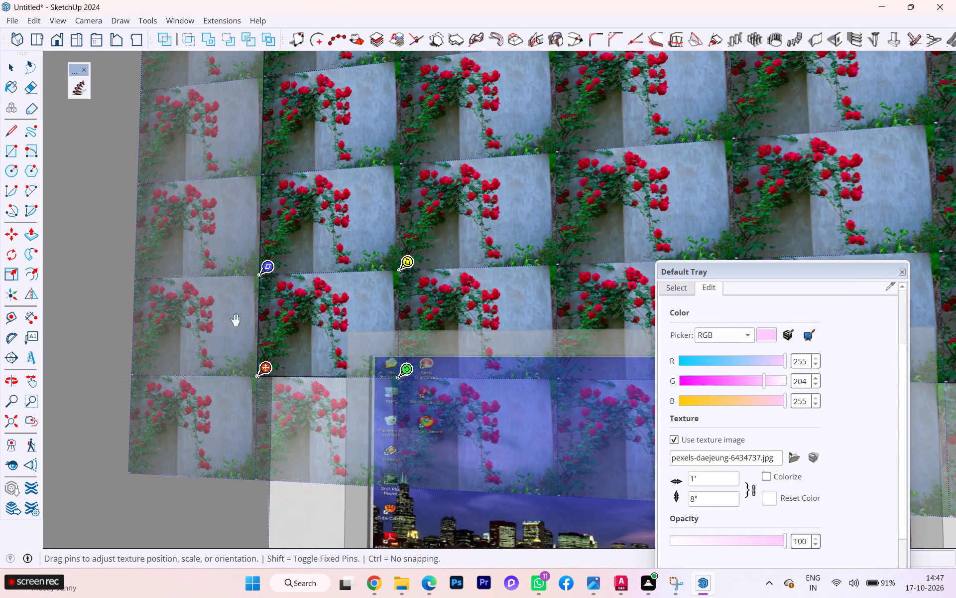
scroll(237, 320, "down", 6)
scroll(282, 332, "up", 2)
scroll(282, 332, "down", 8)
scroll(328, 347, "up", 2)
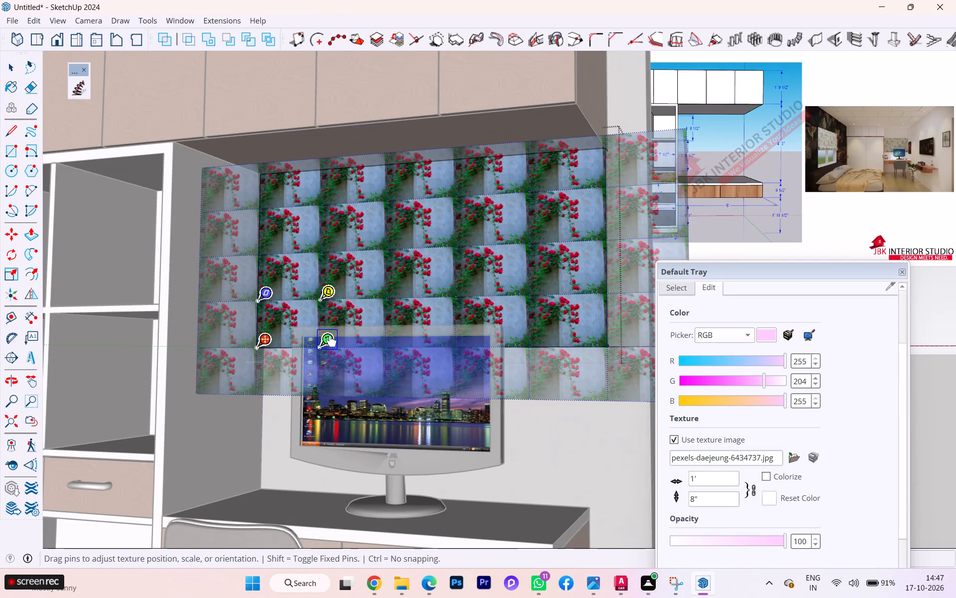
left_click_drag(333, 342, 375, 349)
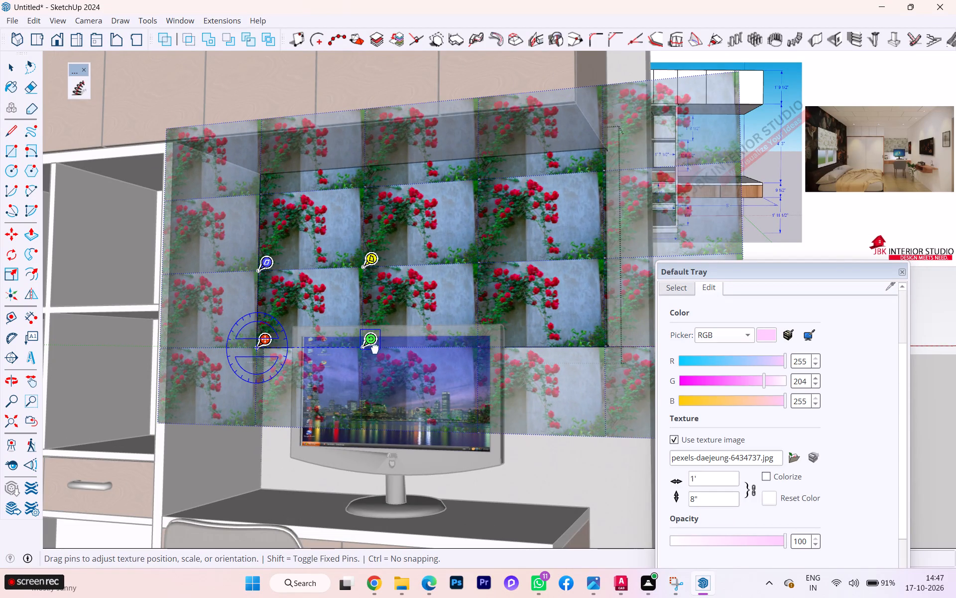
left_click_drag(375, 349, 388, 350)
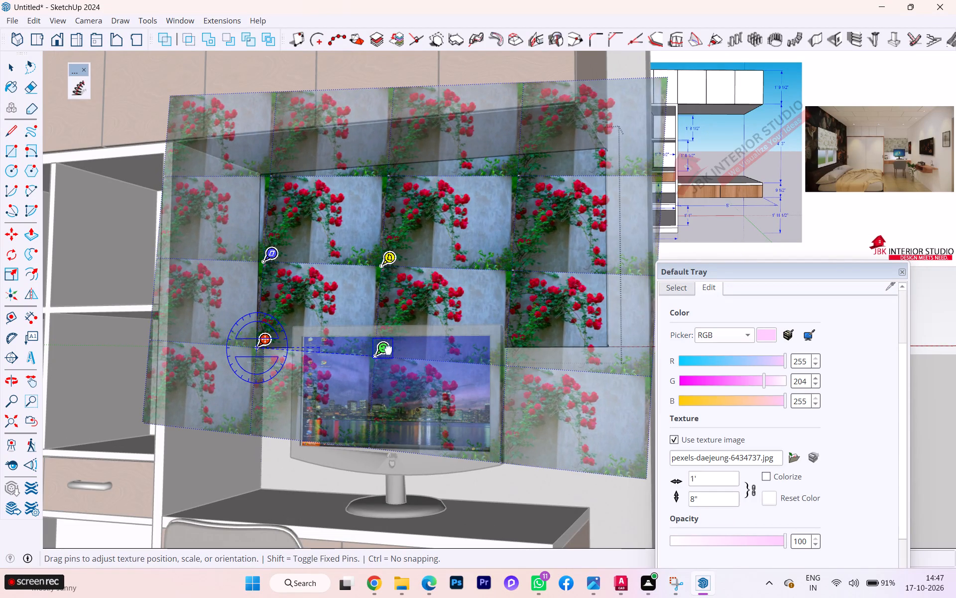
left_click_drag(388, 350, 448, 340)
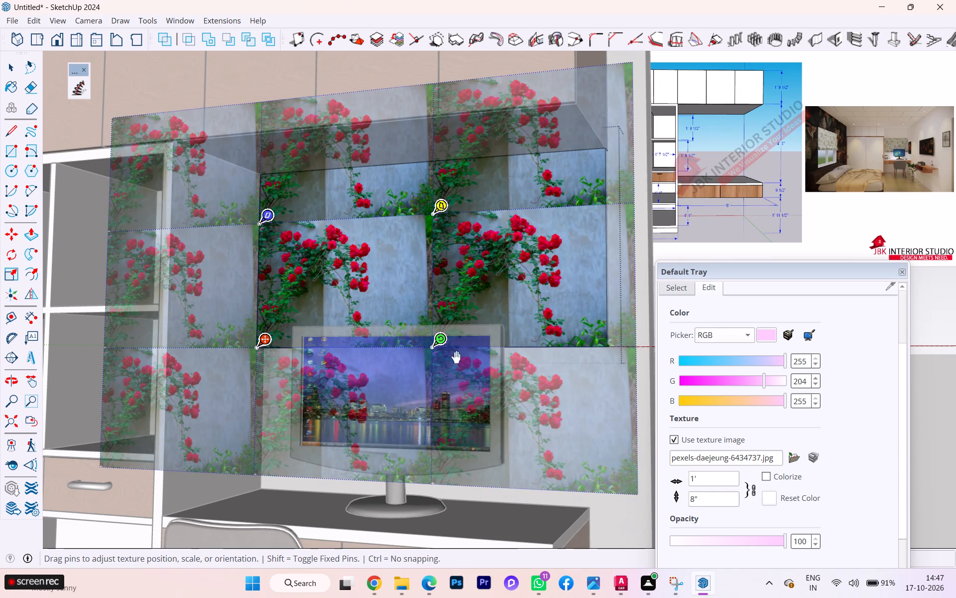
scroll(446, 286, "down", 1)
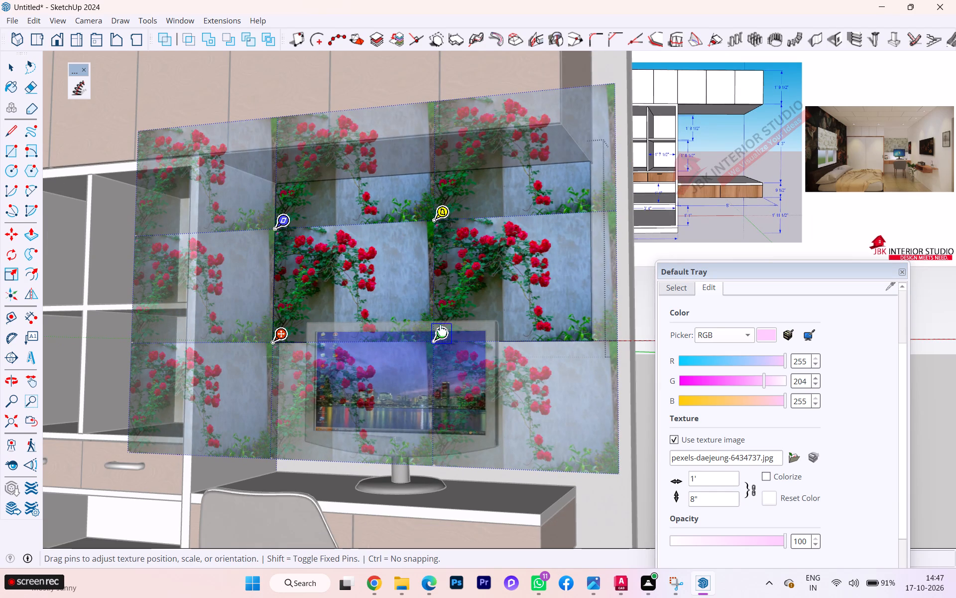
left_click_drag(445, 335, 377, 337)
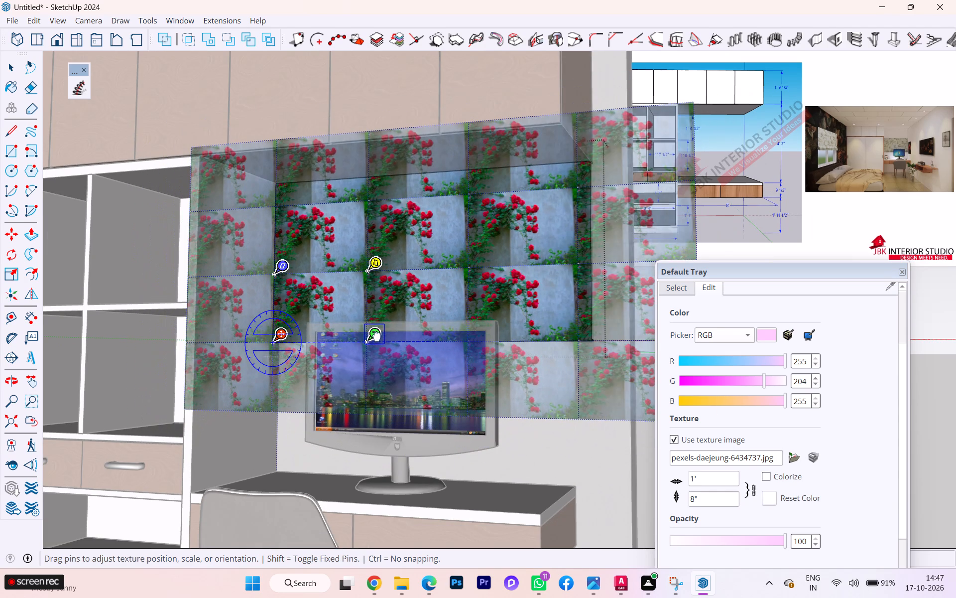
left_click_drag(377, 337, 389, 335)
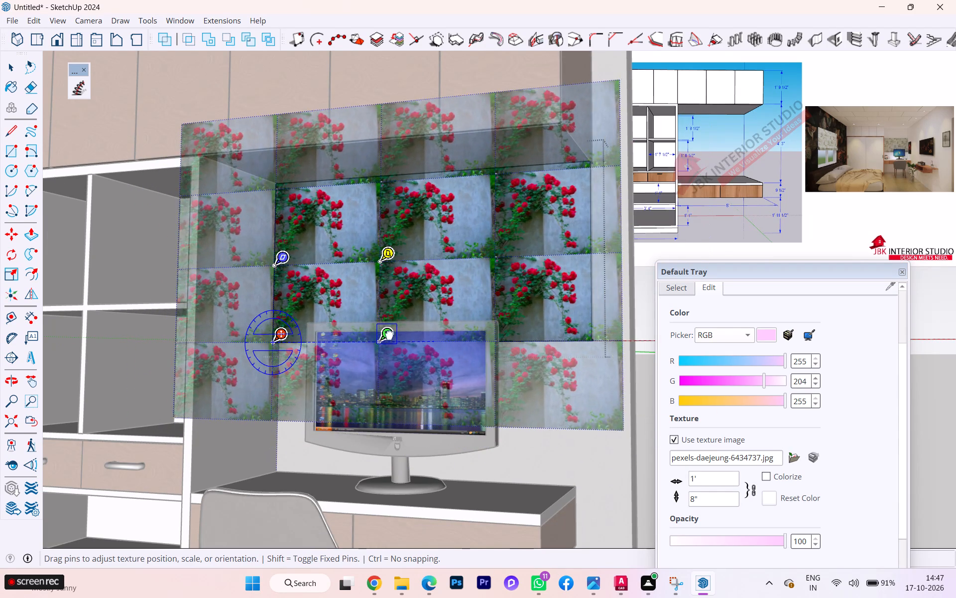
left_click_drag(389, 335, 394, 334)
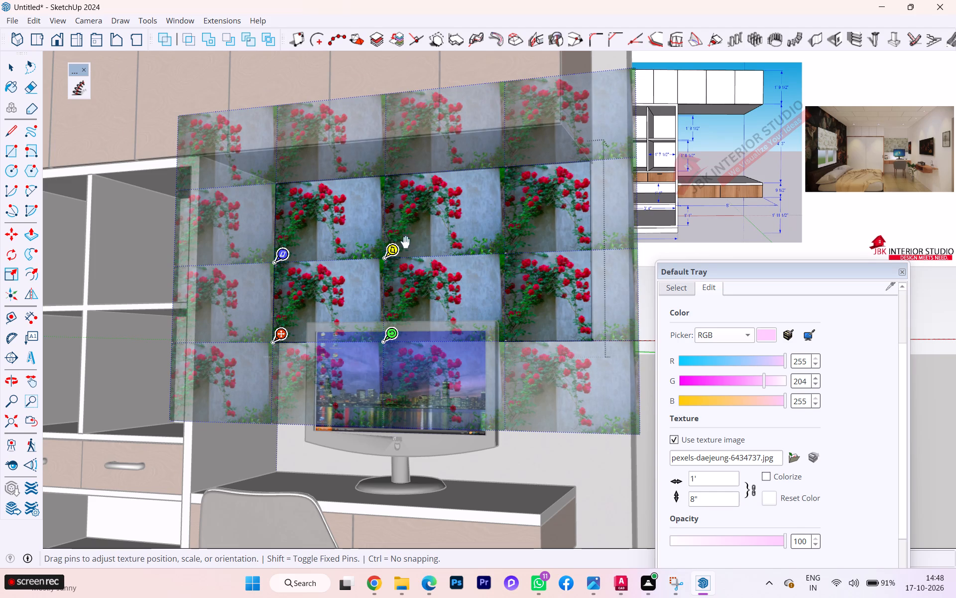
scroll(431, 260, "down", 1)
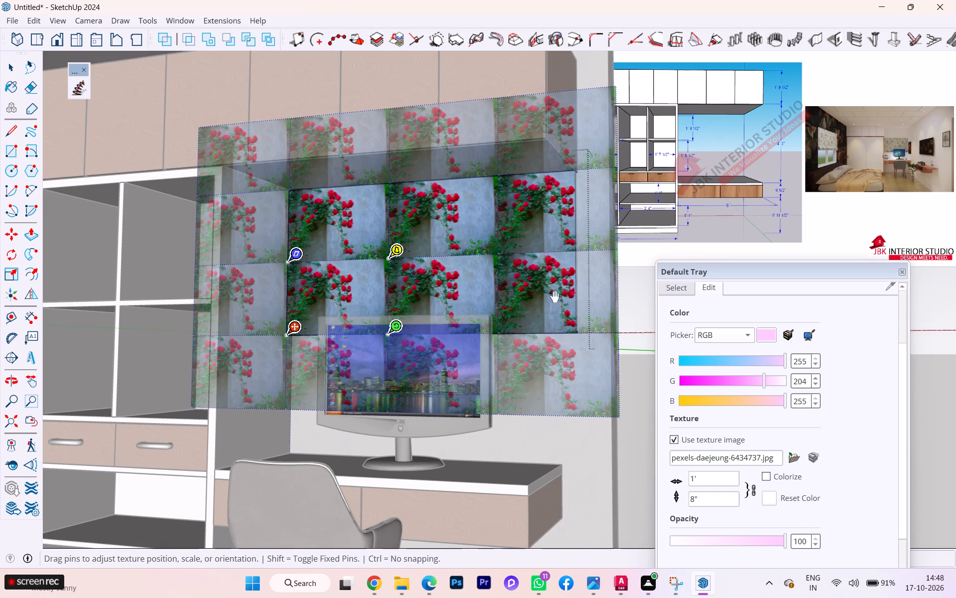
left_click(629, 446)
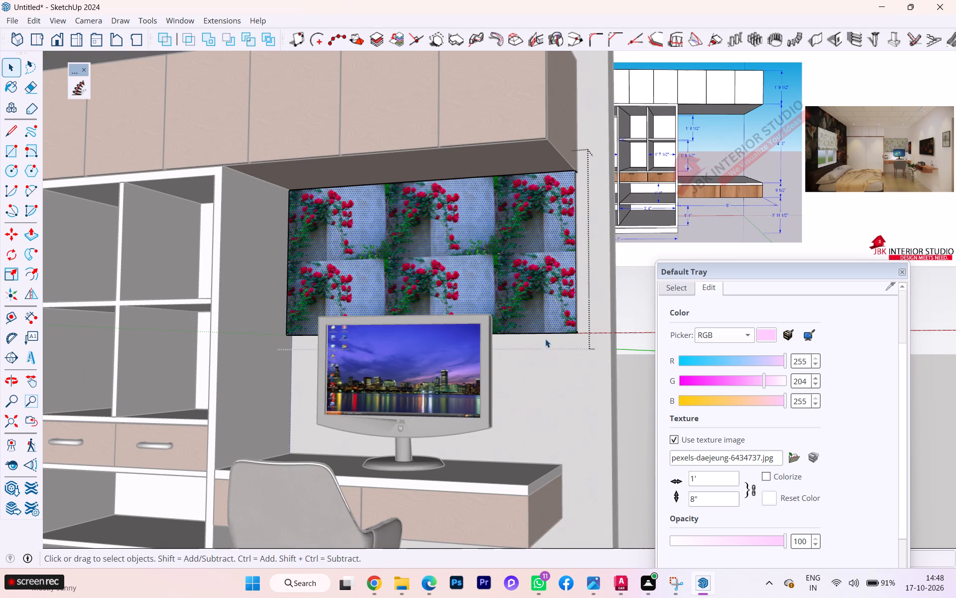
left_click(631, 361)
Open the roses panel group above the desk for editing.
scroll(513, 292, "up", 3)
scroll(472, 284, "up", 1)
scroll(472, 284, "down", 1)
scroll(472, 284, "up", 3)
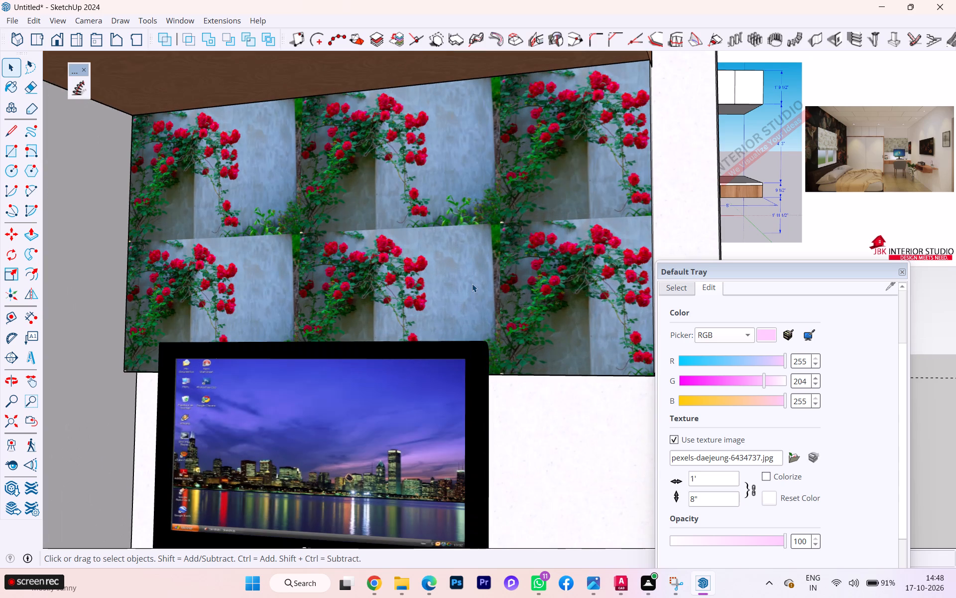
scroll(347, 289, "down", 7)
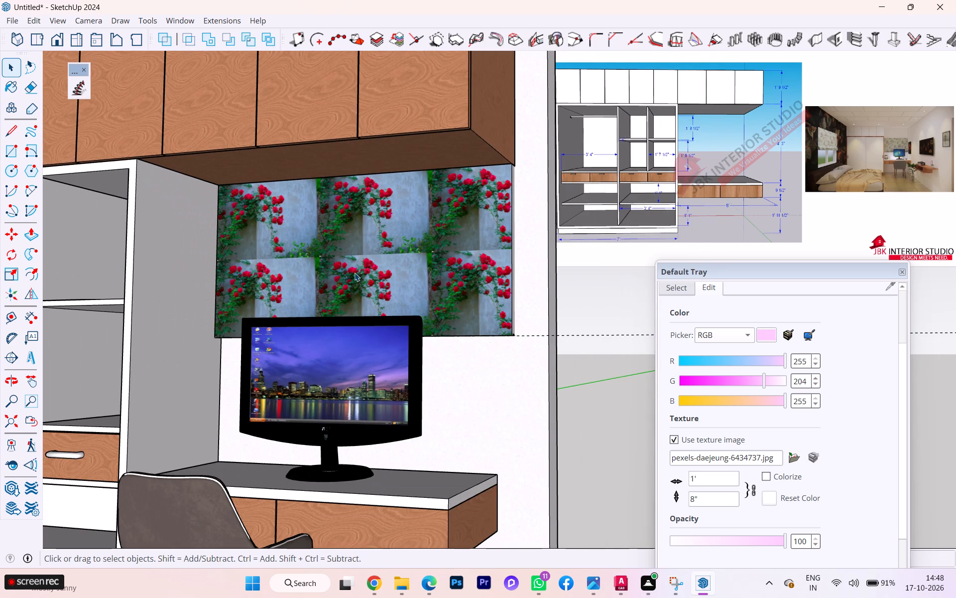
left_click(355, 273)
right_click(364, 268)
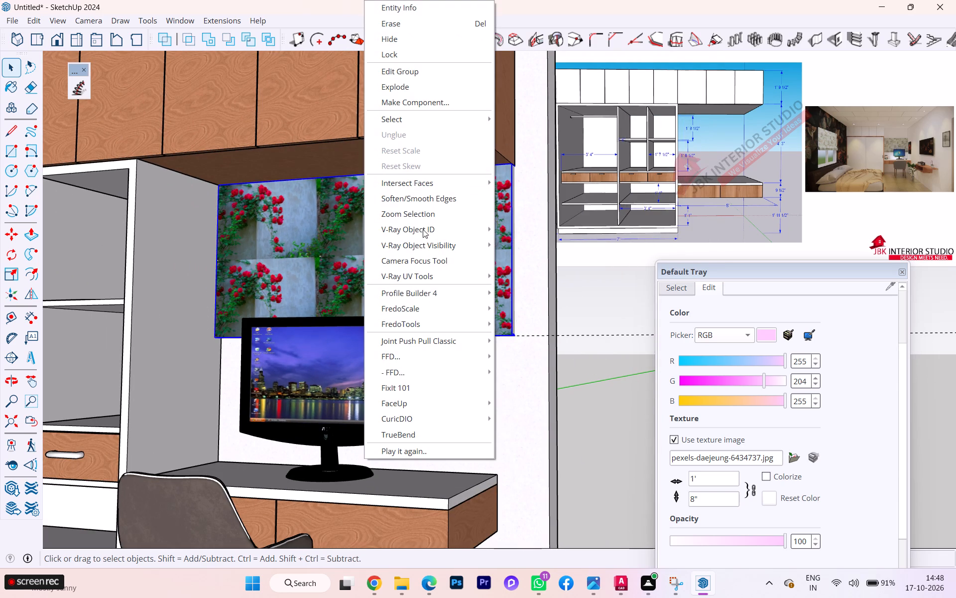
double_click(280, 267)
left_click(280, 267)
left_click(280, 267)
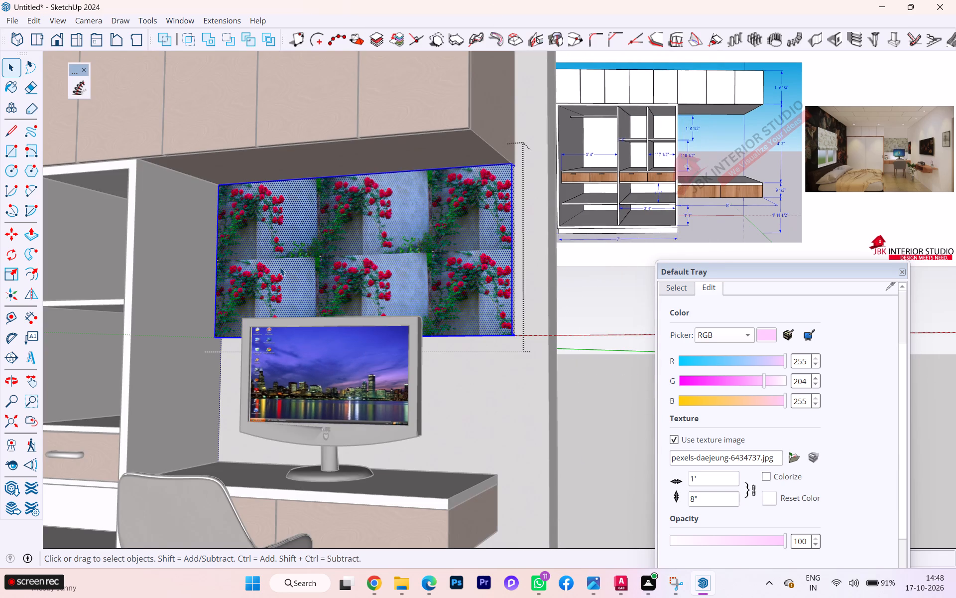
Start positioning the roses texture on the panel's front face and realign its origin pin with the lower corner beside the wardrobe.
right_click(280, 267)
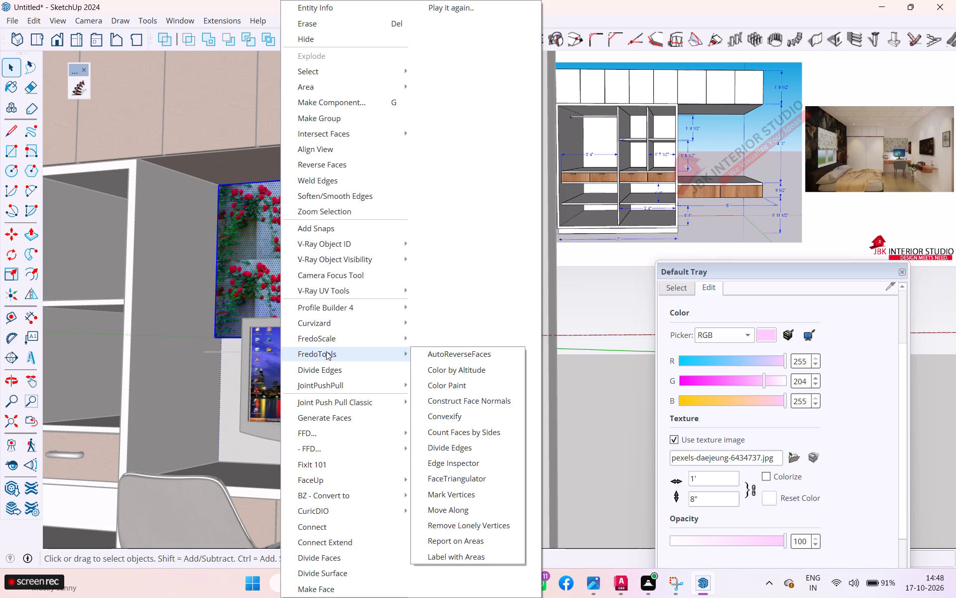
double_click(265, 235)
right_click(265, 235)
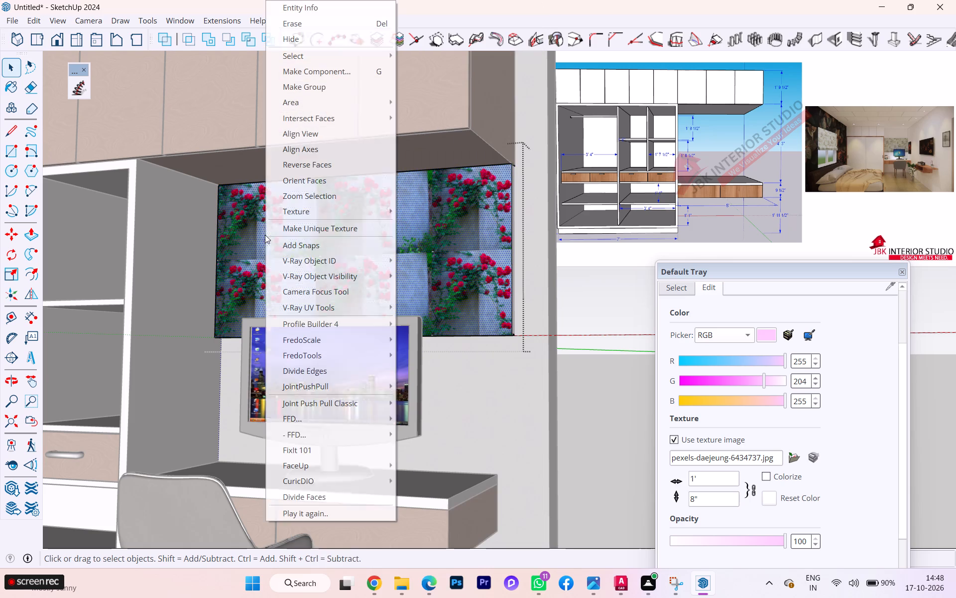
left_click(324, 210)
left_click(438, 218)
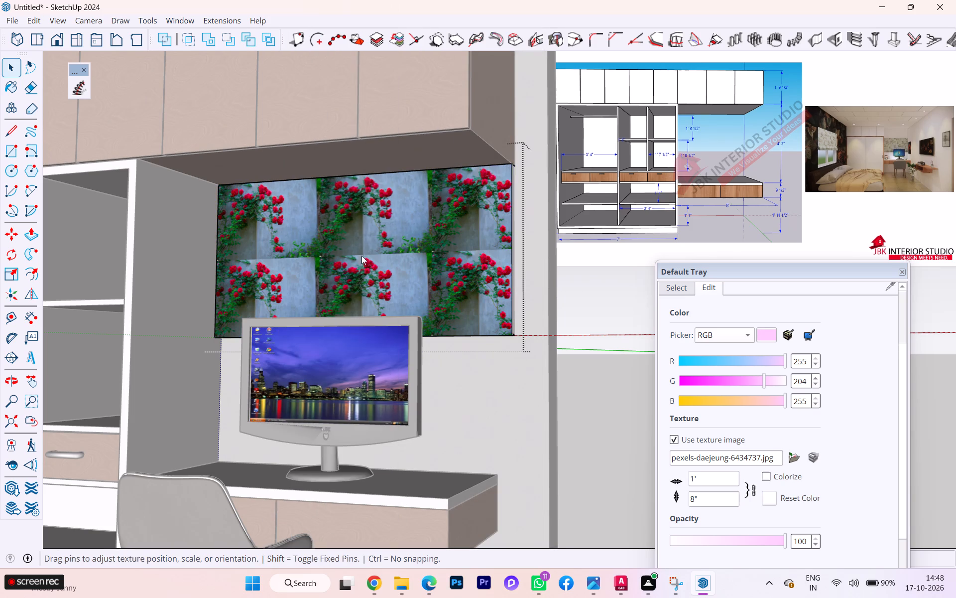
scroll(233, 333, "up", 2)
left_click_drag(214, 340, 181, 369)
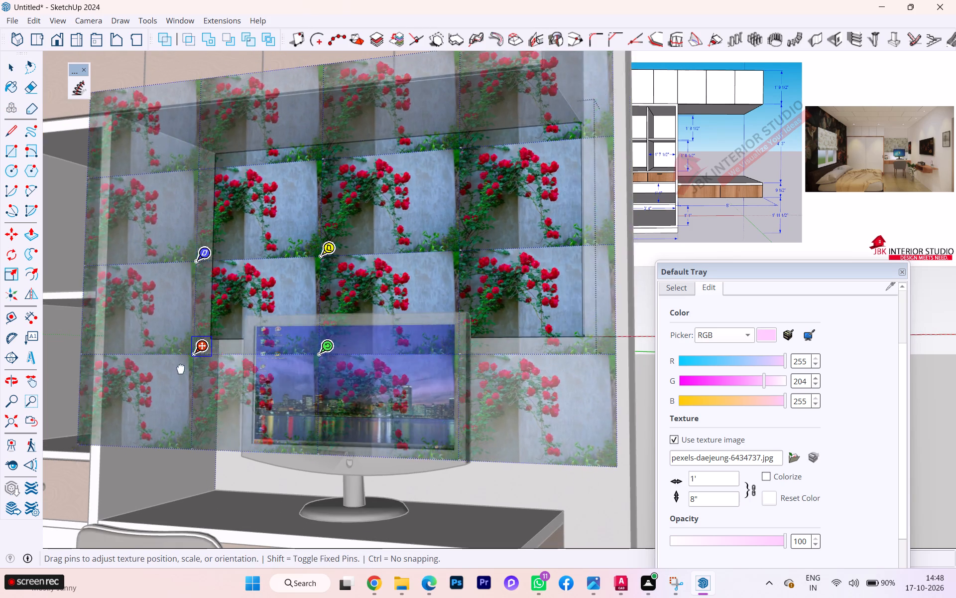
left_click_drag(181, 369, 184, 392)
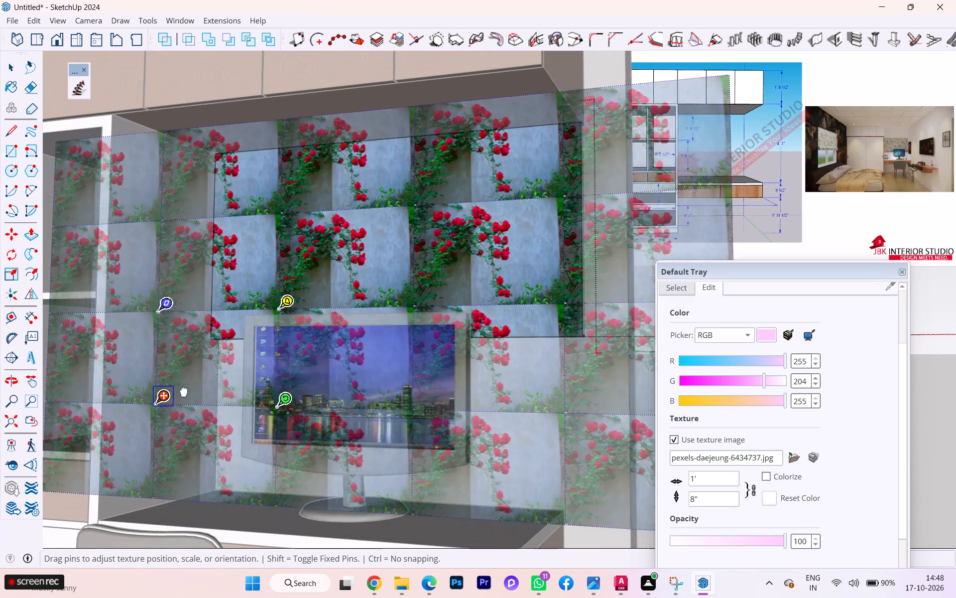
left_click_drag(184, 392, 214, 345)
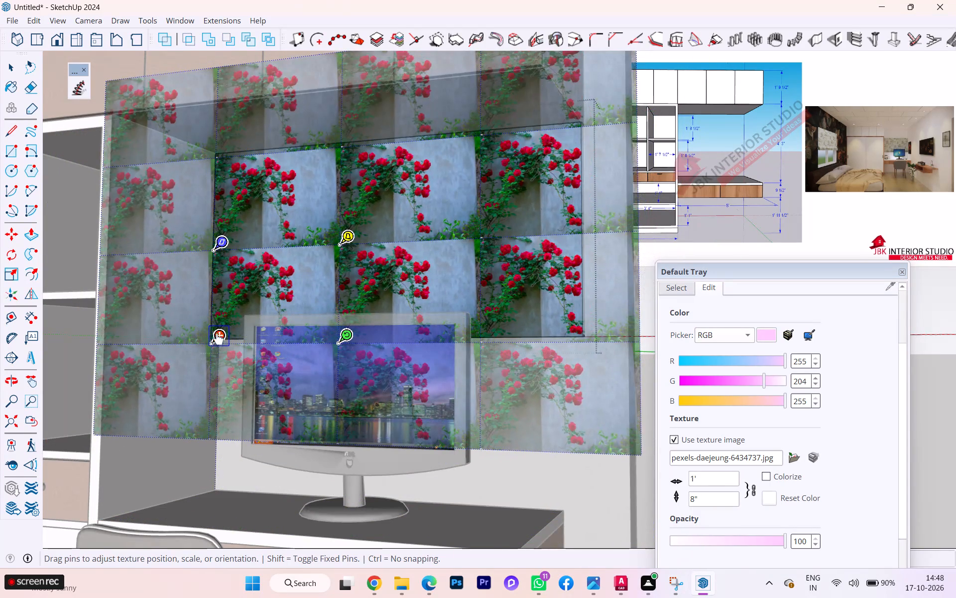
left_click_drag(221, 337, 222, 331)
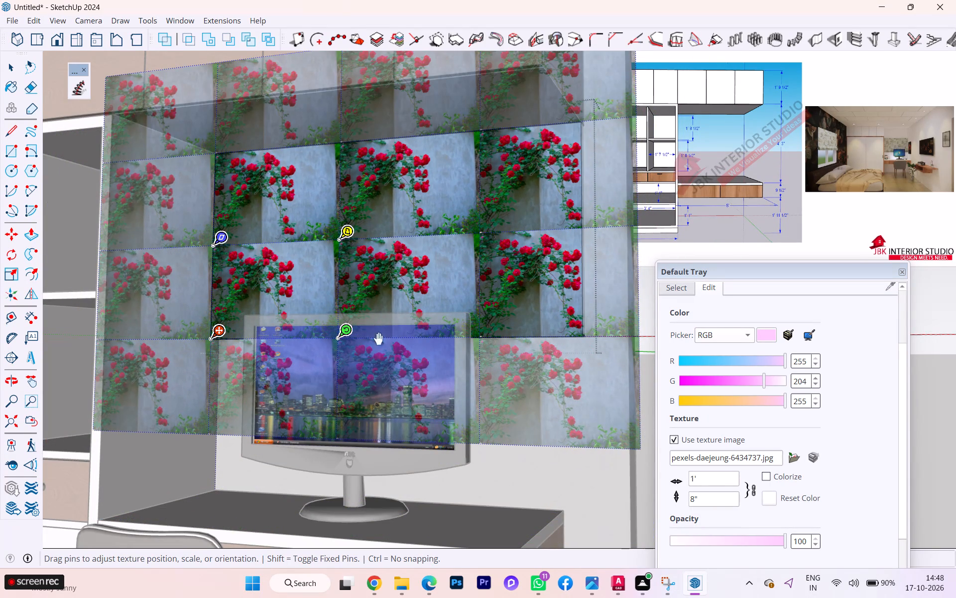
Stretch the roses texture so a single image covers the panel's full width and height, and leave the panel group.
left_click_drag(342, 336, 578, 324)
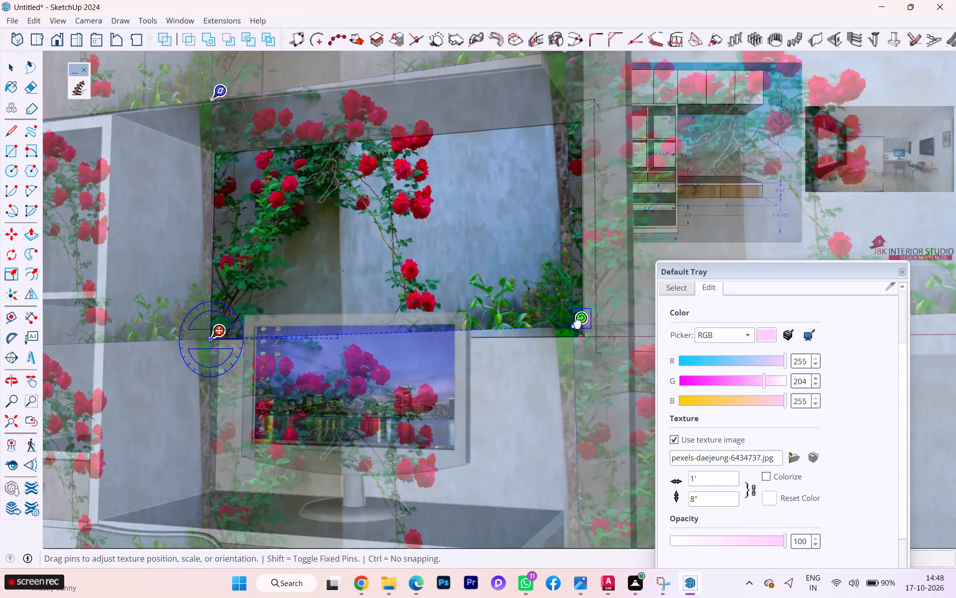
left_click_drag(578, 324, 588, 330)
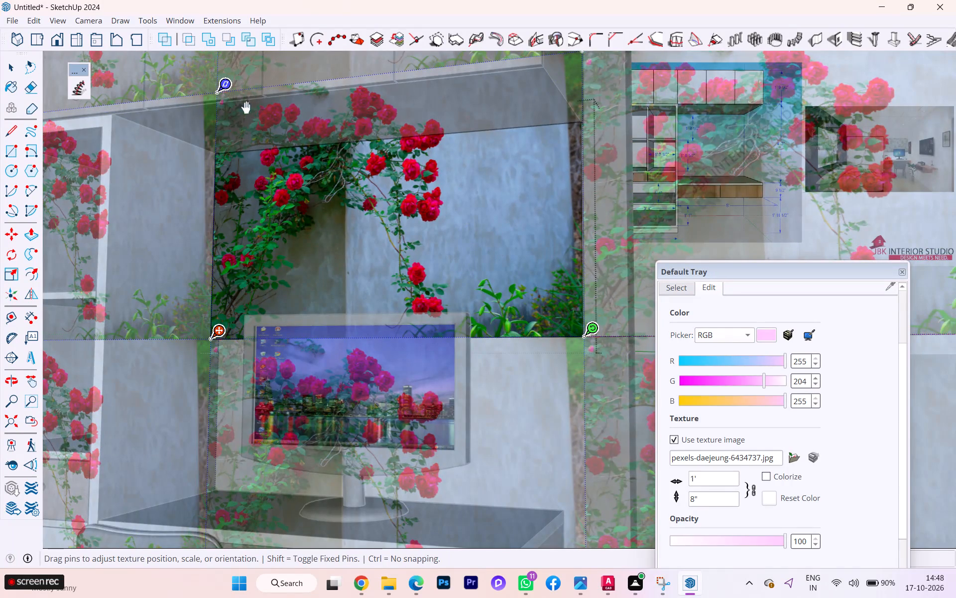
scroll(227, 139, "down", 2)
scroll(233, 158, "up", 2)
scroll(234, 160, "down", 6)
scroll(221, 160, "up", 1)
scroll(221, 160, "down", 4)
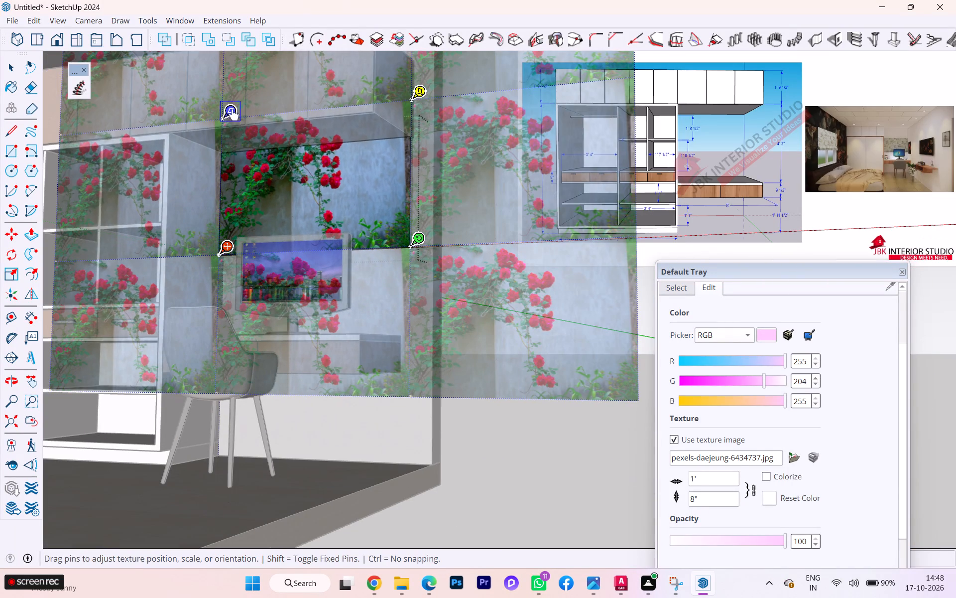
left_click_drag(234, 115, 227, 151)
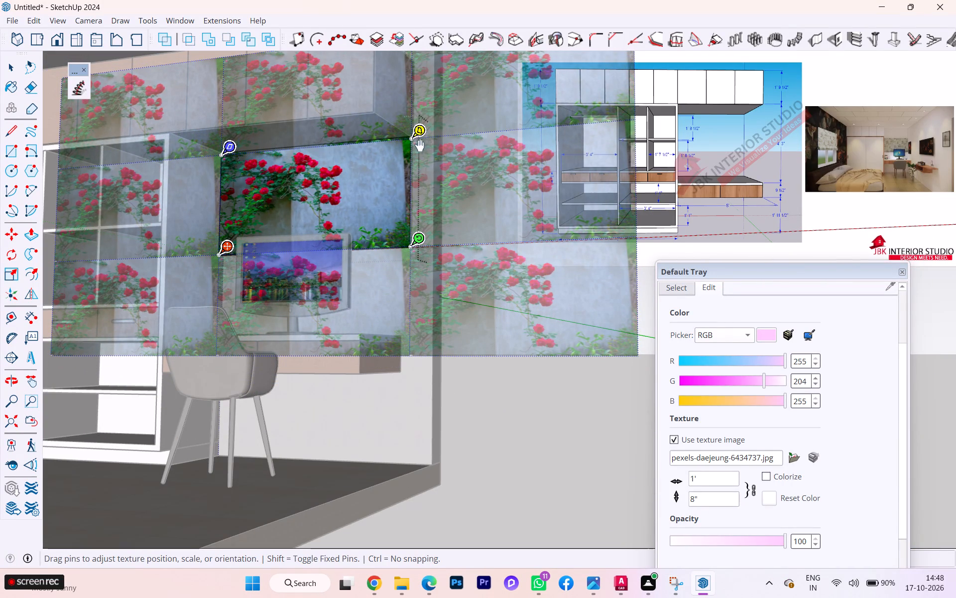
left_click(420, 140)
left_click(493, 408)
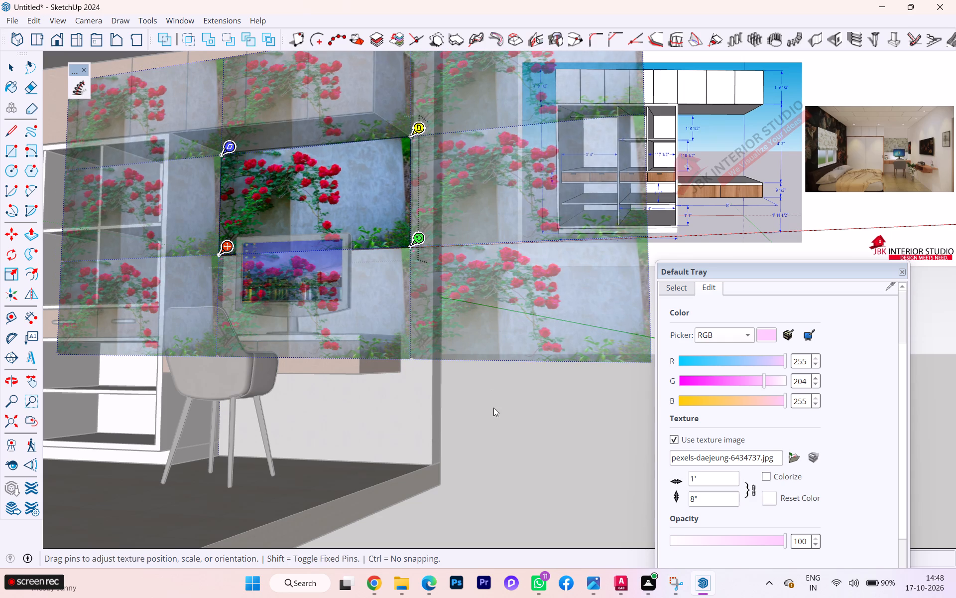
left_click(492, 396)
Examine the single roses image on the panel above the desk from several distances and angles.
scroll(345, 229, "up", 3)
scroll(343, 226, "down", 2)
scroll(340, 222, "up", 8)
scroll(329, 213, "down", 1)
scroll(329, 213, "up", 2)
scroll(327, 212, "down", 2)
scroll(325, 211, "up", 1)
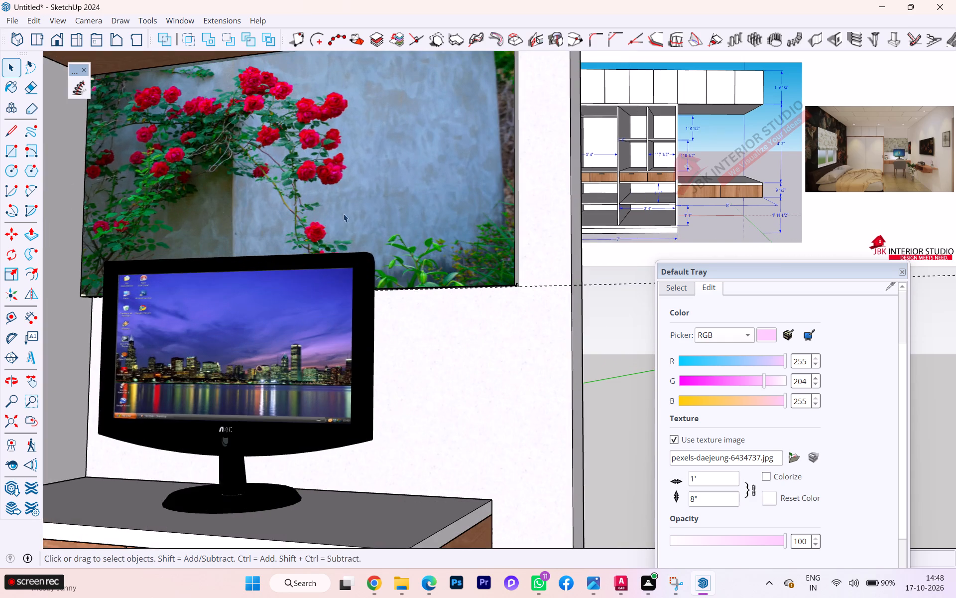
scroll(373, 228, "down", 2)
scroll(312, 242, "down", 2)
middle_click_drag(310, 240, 286, 298)
scroll(309, 243, "up", 3)
scroll(309, 243, "down", 2)
scroll(309, 243, "up", 3)
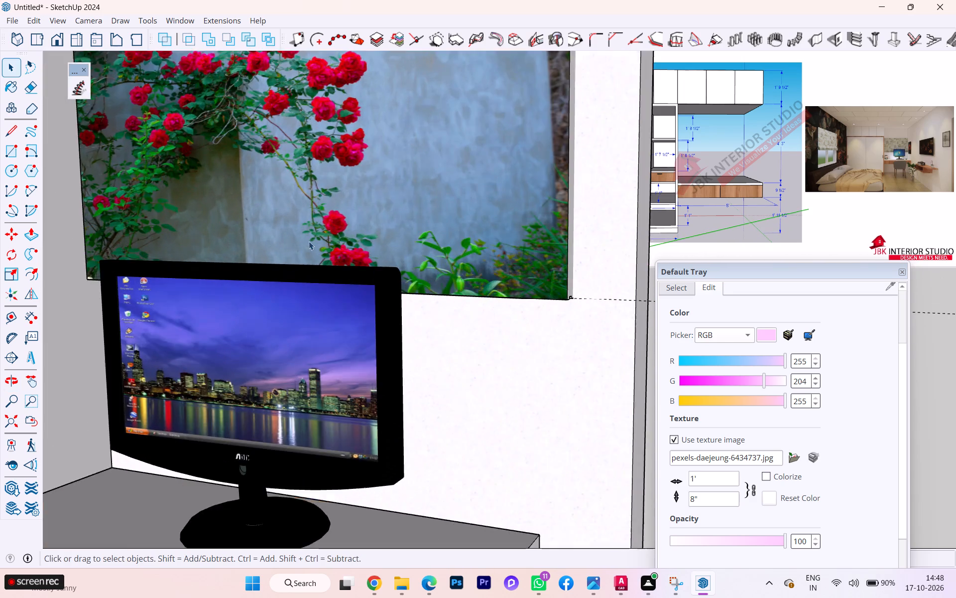
scroll(309, 241, "up", 6)
scroll(307, 189, "down", 6)
scroll(319, 244, "down", 5)
scroll(322, 248, "up", 1)
scroll(323, 248, "down", 4)
middle_click_drag(377, 251, 509, 228)
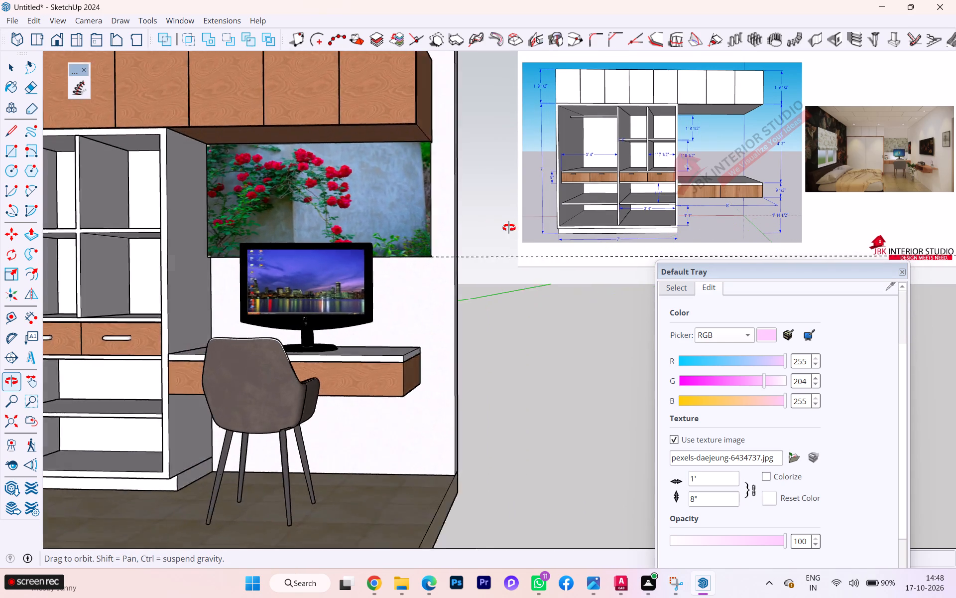
middle_click_drag(509, 228, 533, 232)
scroll(307, 198, "up", 5)
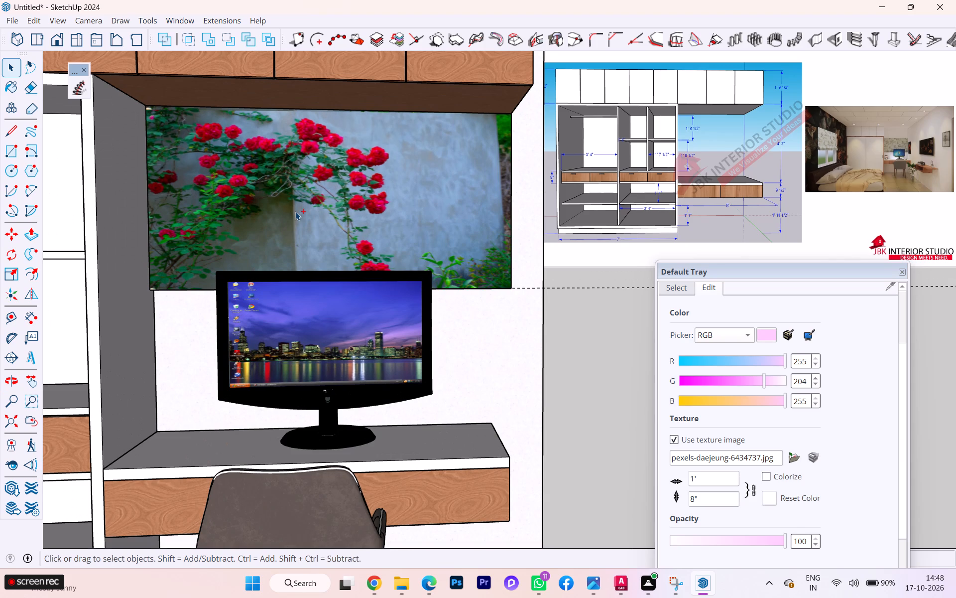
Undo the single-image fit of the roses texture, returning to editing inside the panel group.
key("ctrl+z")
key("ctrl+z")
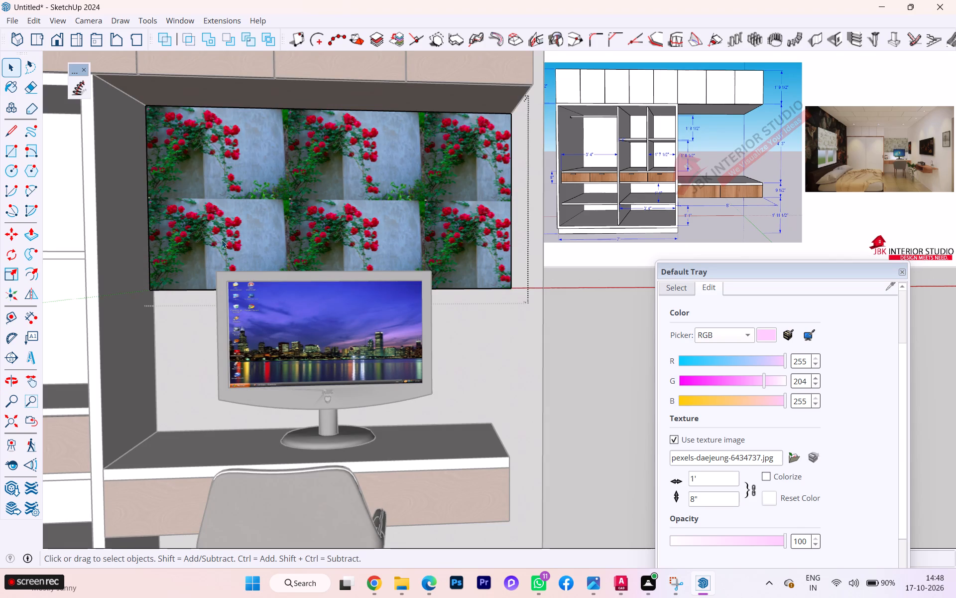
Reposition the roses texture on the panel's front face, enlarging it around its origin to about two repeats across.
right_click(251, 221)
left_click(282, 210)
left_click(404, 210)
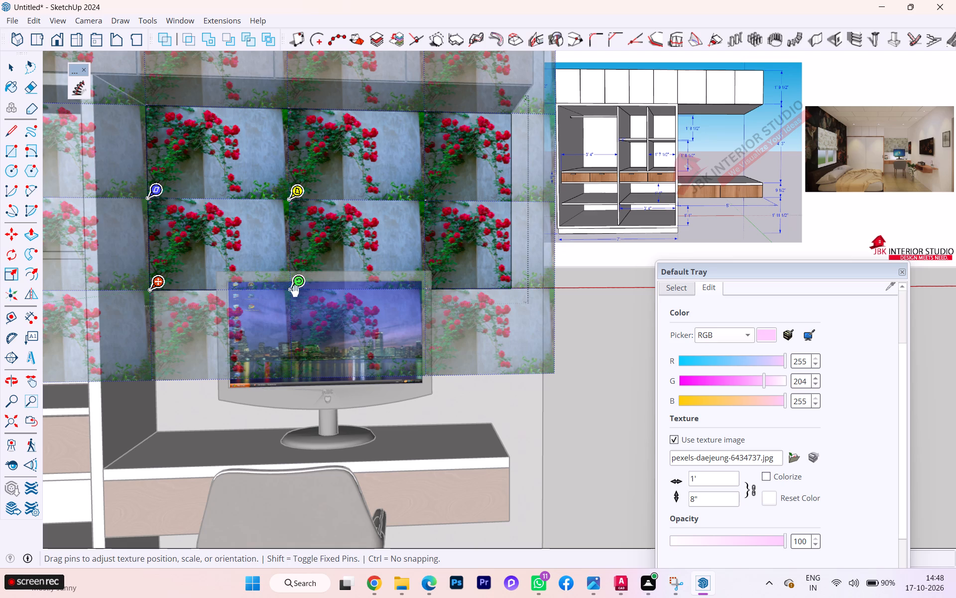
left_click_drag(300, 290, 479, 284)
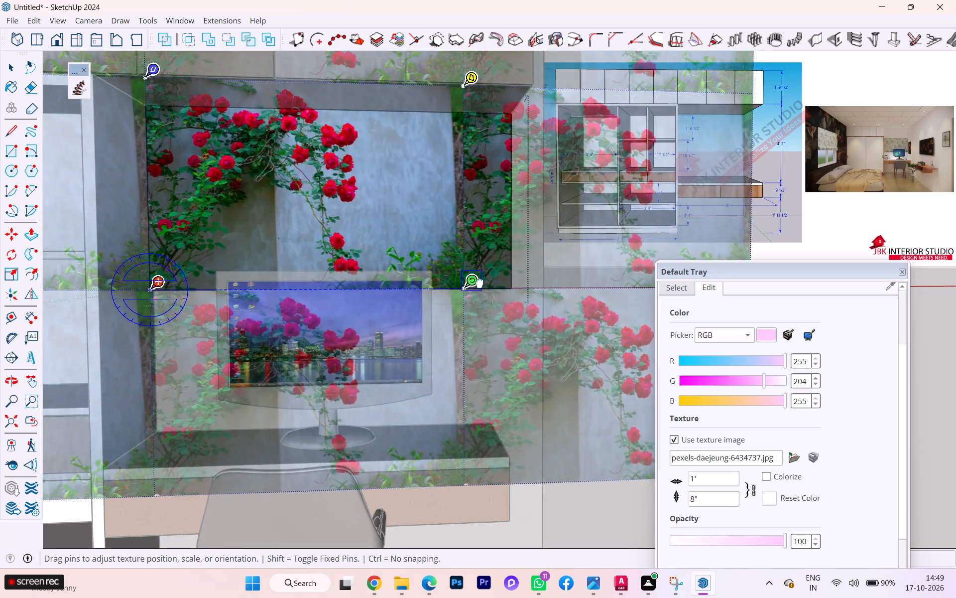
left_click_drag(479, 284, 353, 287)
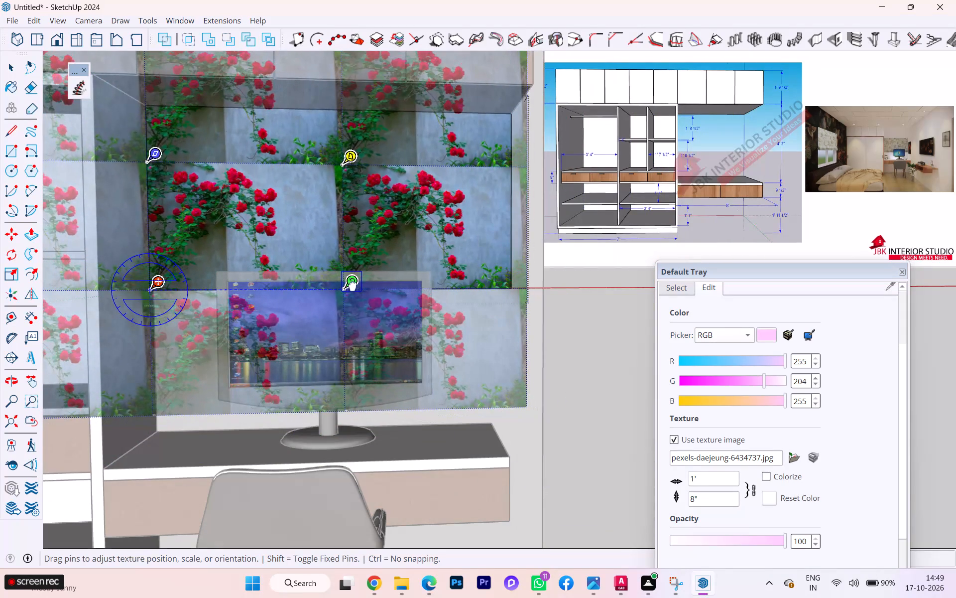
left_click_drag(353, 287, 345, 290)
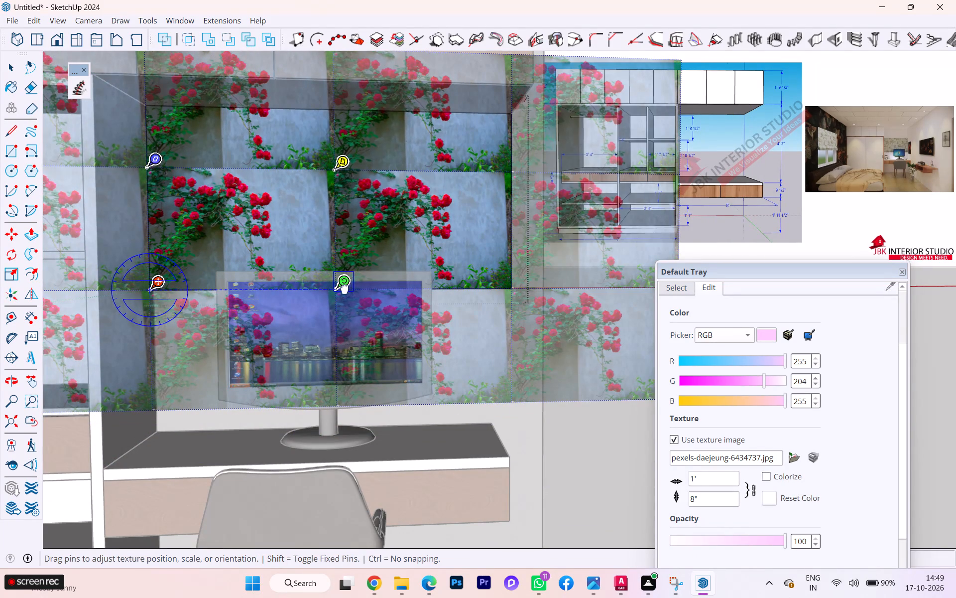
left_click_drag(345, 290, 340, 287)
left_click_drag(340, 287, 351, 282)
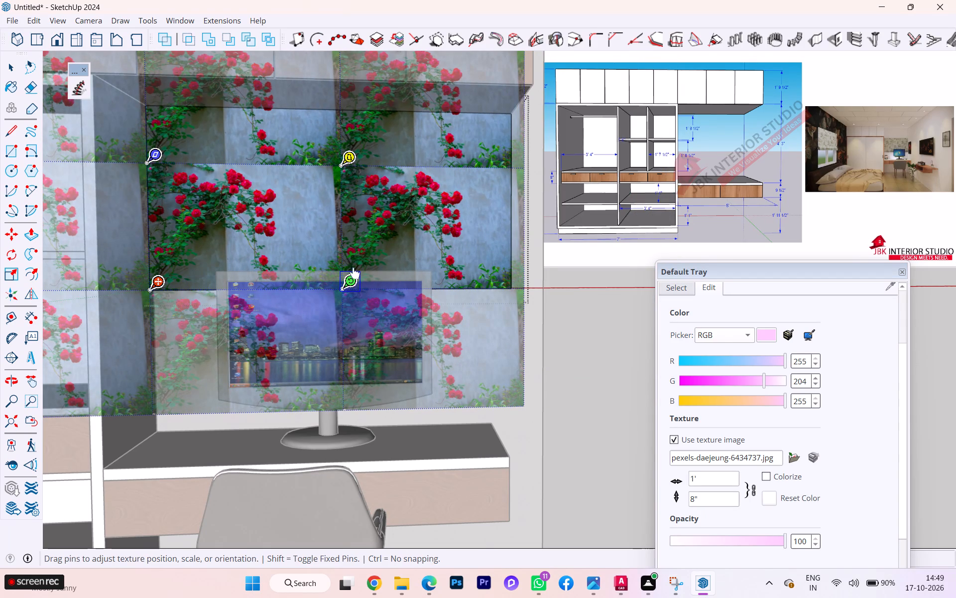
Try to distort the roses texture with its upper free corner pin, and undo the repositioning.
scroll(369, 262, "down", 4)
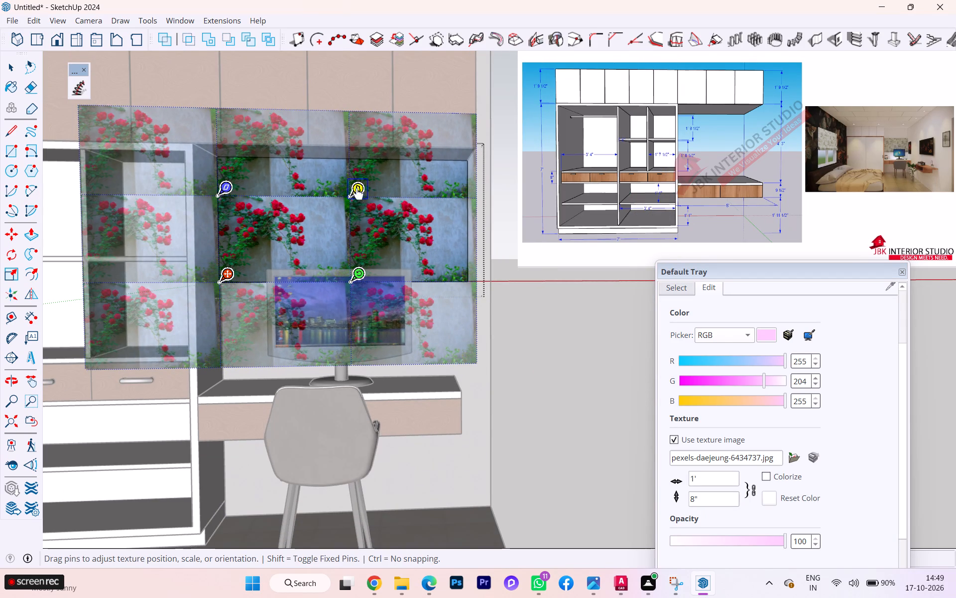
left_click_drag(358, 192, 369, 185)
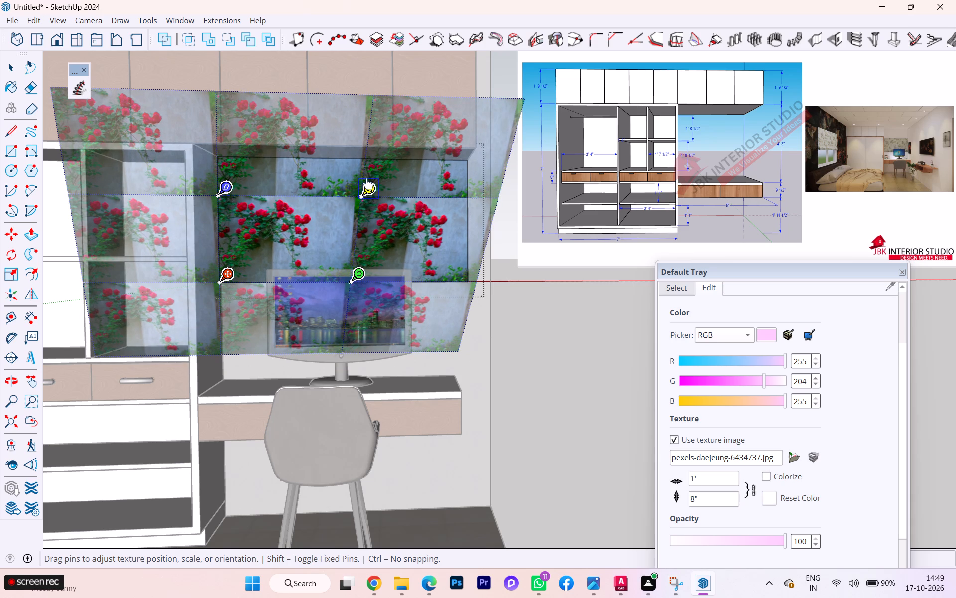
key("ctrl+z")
Restart positioning the roses texture on the panel's front face and enlarge it around its origin, kept level, to about two repeats across.
right_click(302, 234)
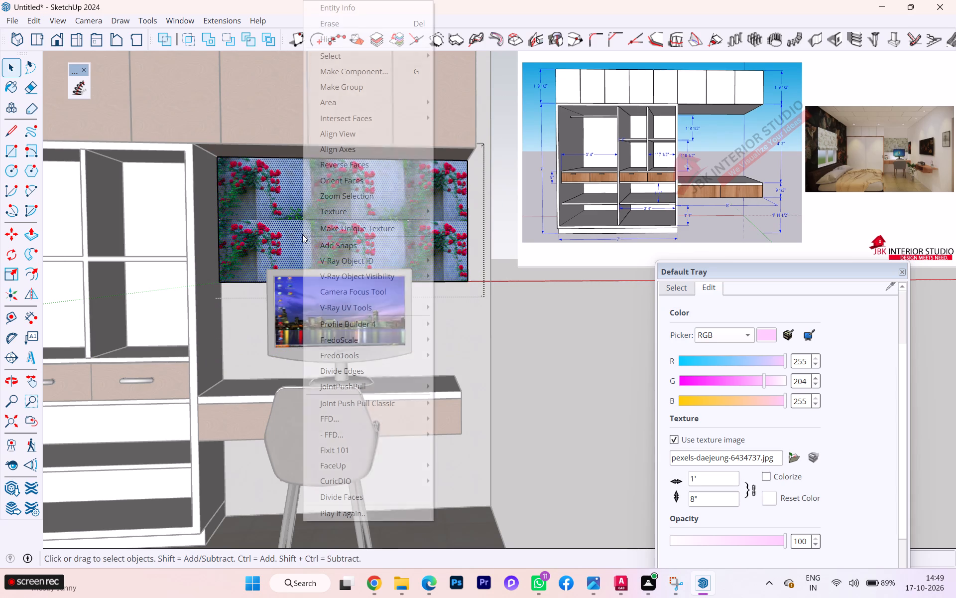
left_click(350, 214)
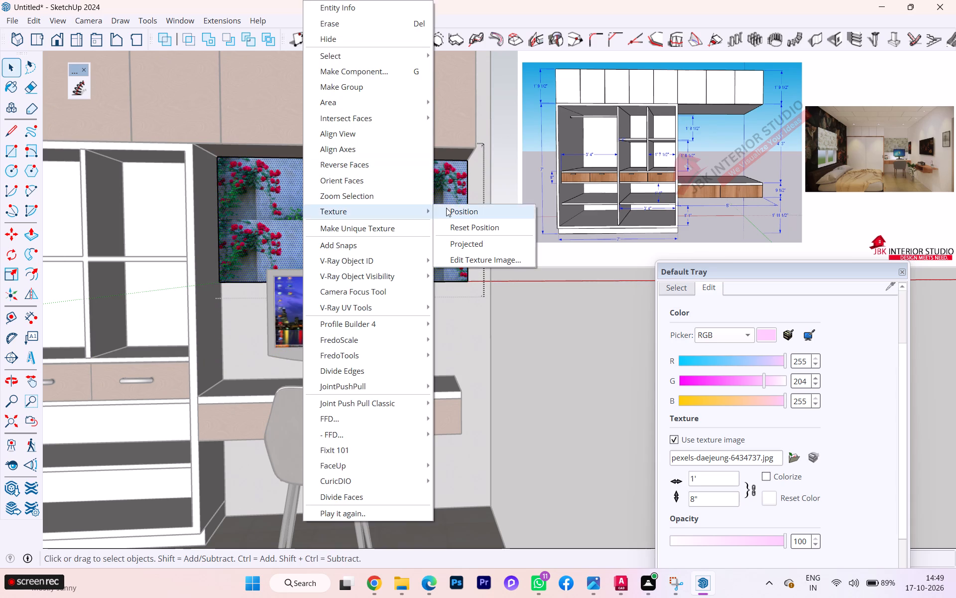
left_click(465, 213)
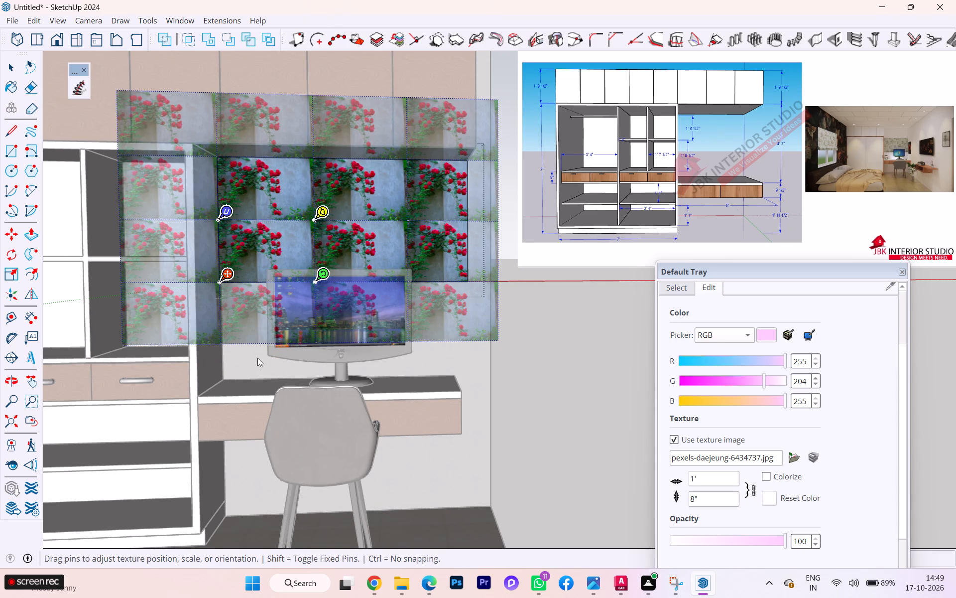
scroll(253, 300, "up", 2)
left_click_drag(335, 273, 356, 274)
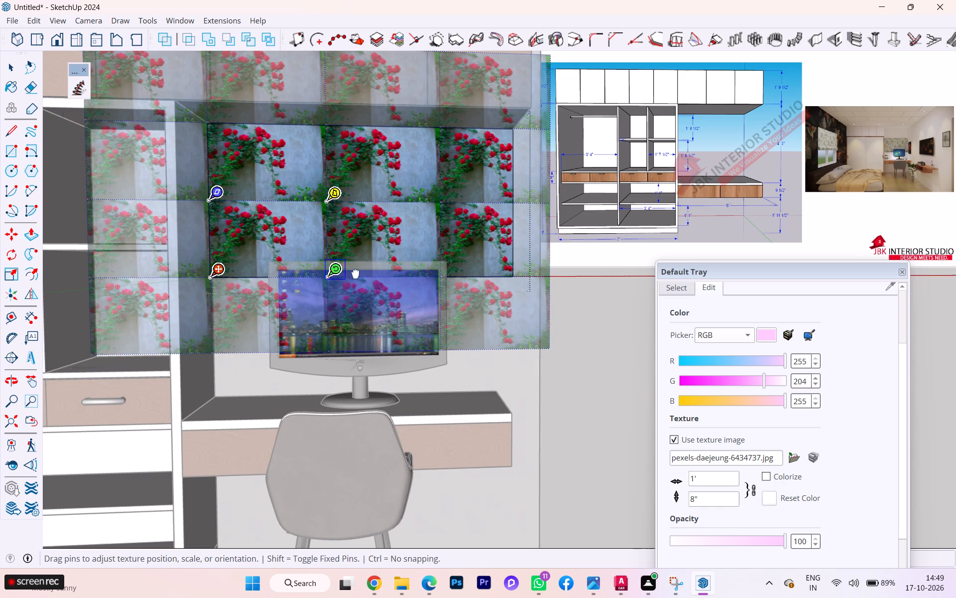
left_click_drag(356, 274, 374, 270)
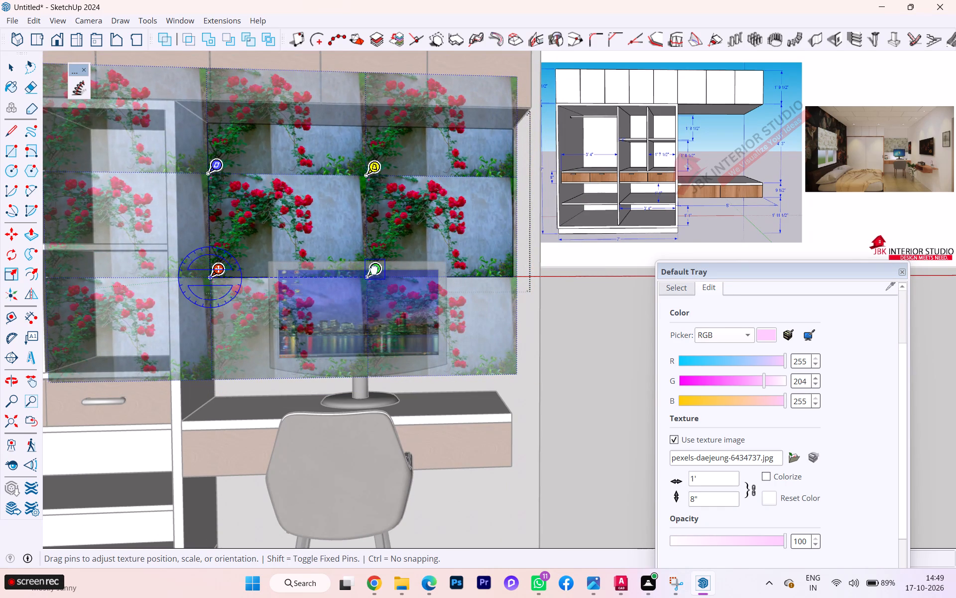
left_click_drag(374, 270, 375, 270)
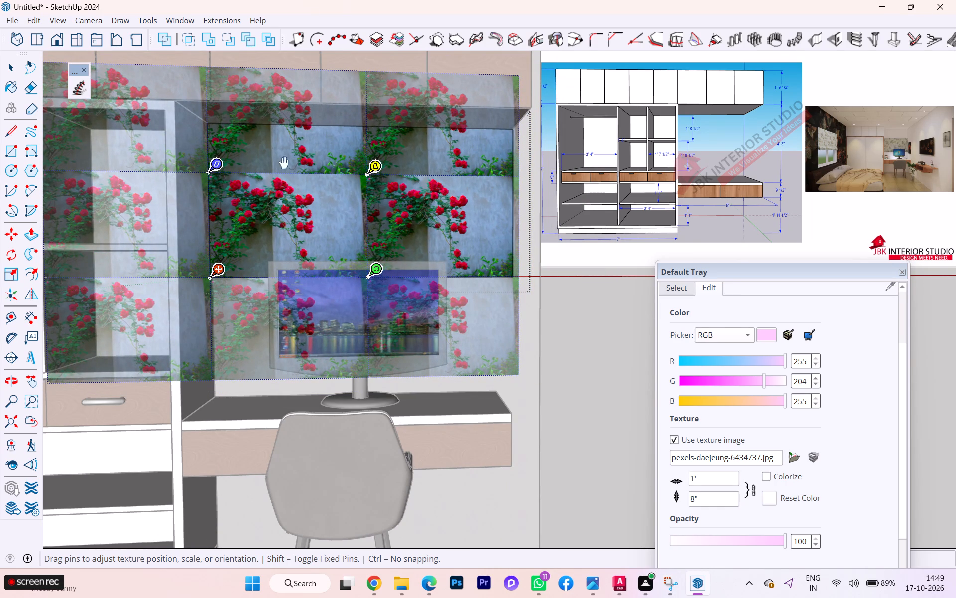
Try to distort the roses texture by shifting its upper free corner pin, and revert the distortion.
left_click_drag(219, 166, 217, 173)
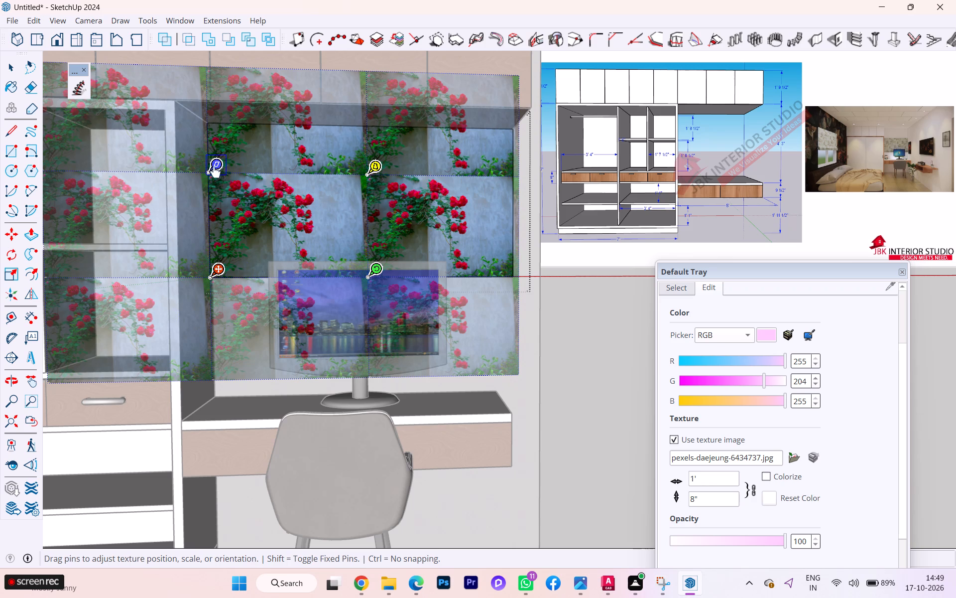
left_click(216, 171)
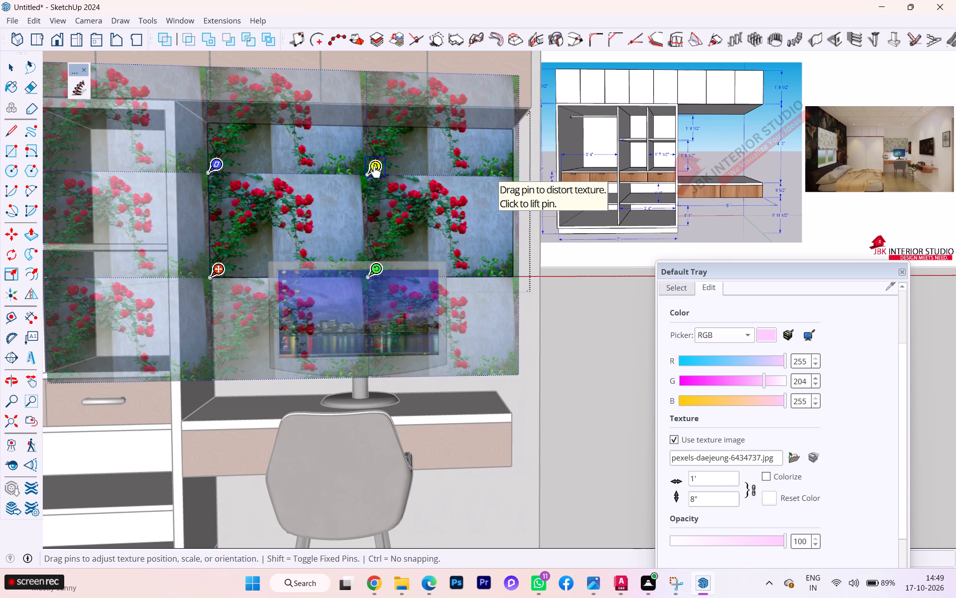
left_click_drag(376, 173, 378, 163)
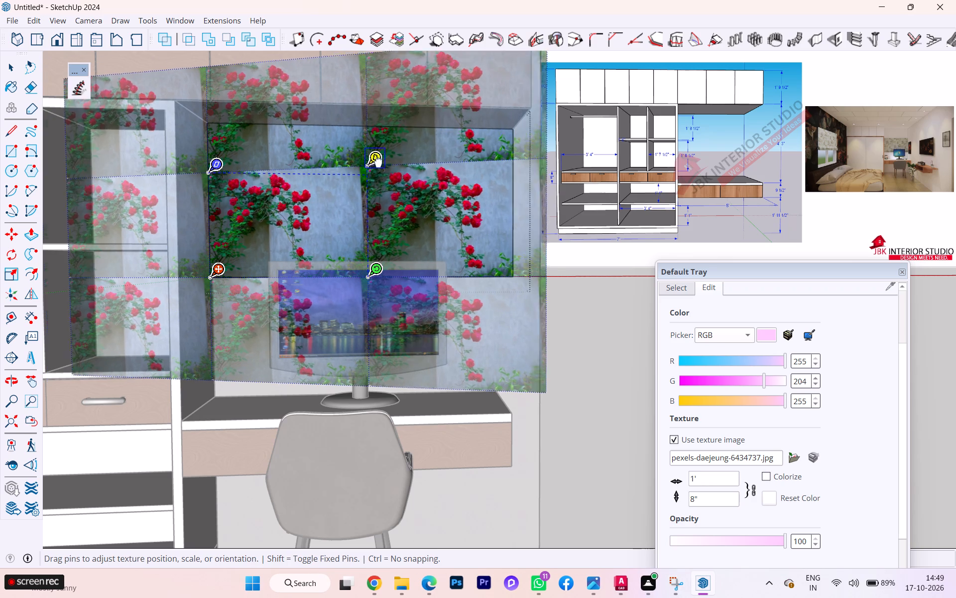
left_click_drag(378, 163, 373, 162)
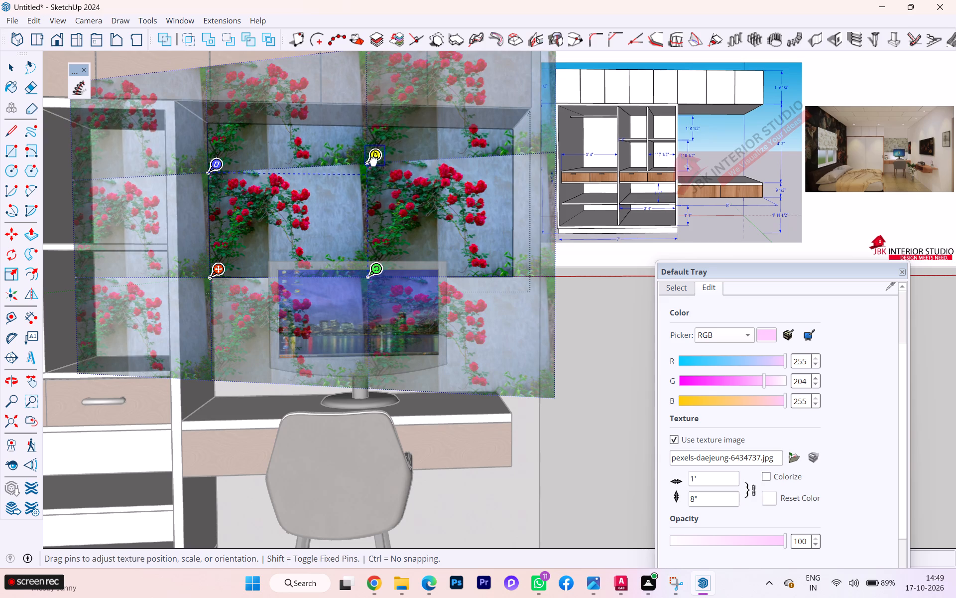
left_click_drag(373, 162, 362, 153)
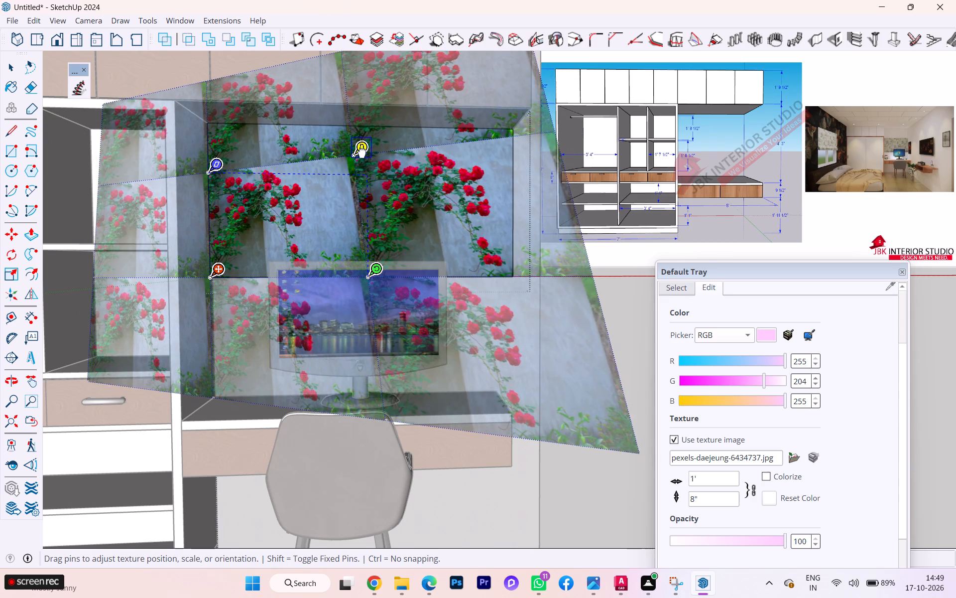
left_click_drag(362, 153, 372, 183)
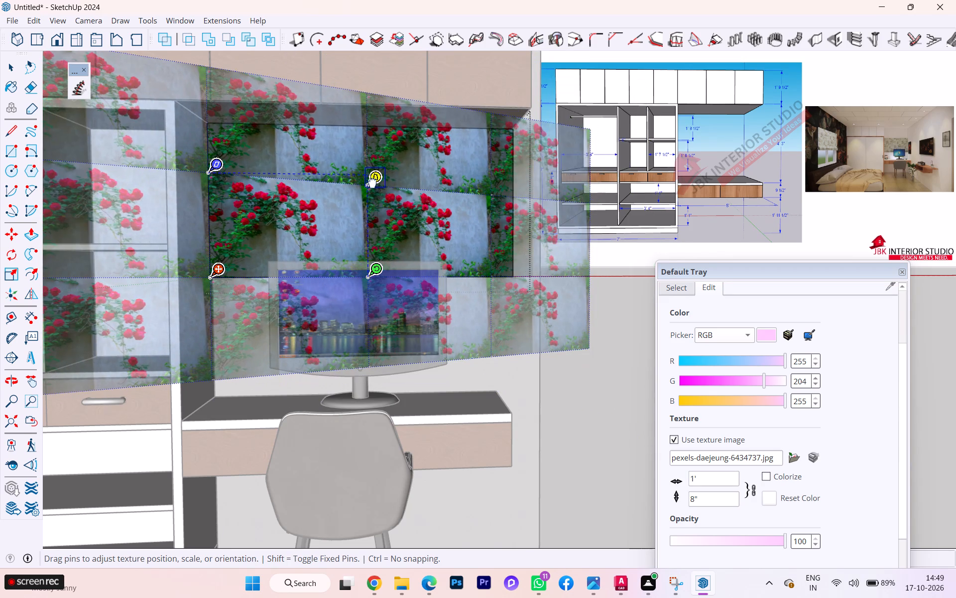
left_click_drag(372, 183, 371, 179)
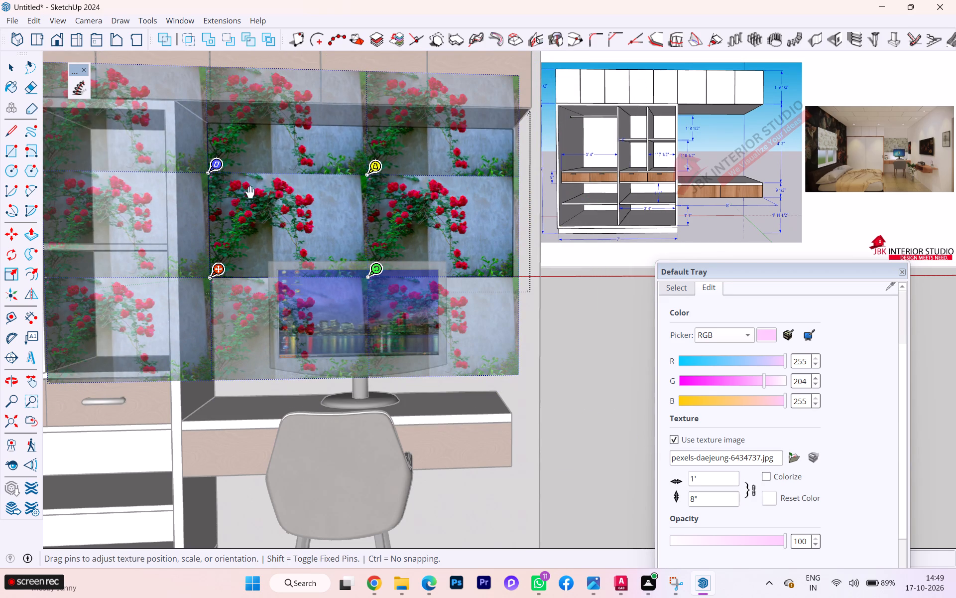
Stretch the roses texture vertically until one row of repeats fills the panel's full height, and finish editing the panel group.
left_click_drag(217, 169, 214, 140)
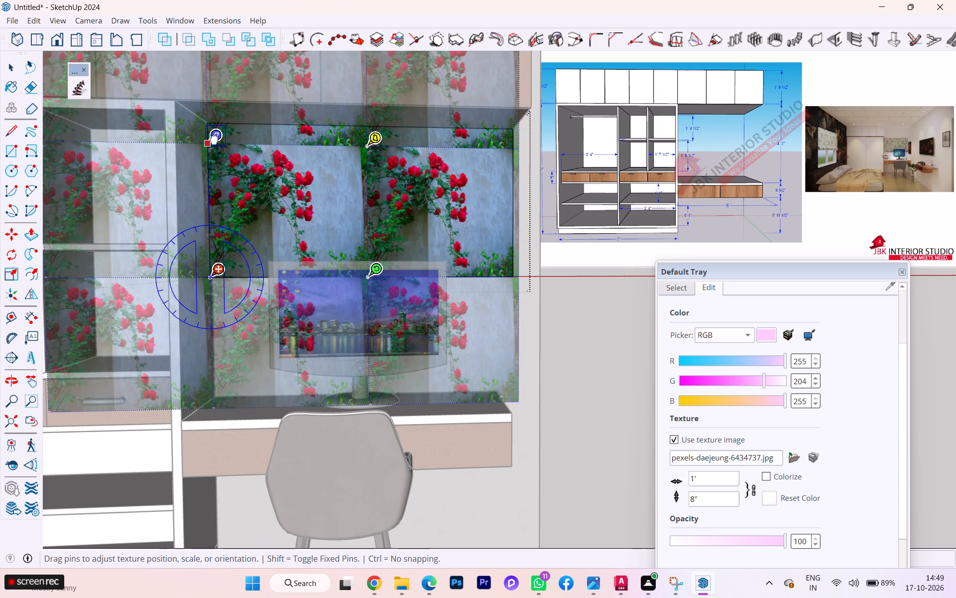
left_click_drag(214, 140, 225, 199)
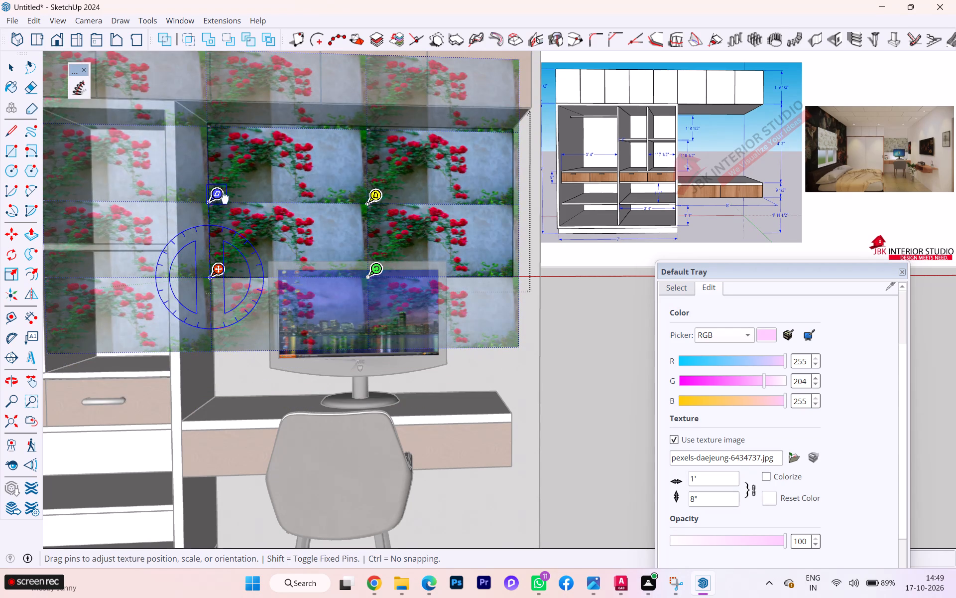
left_click_drag(225, 199, 225, 178)
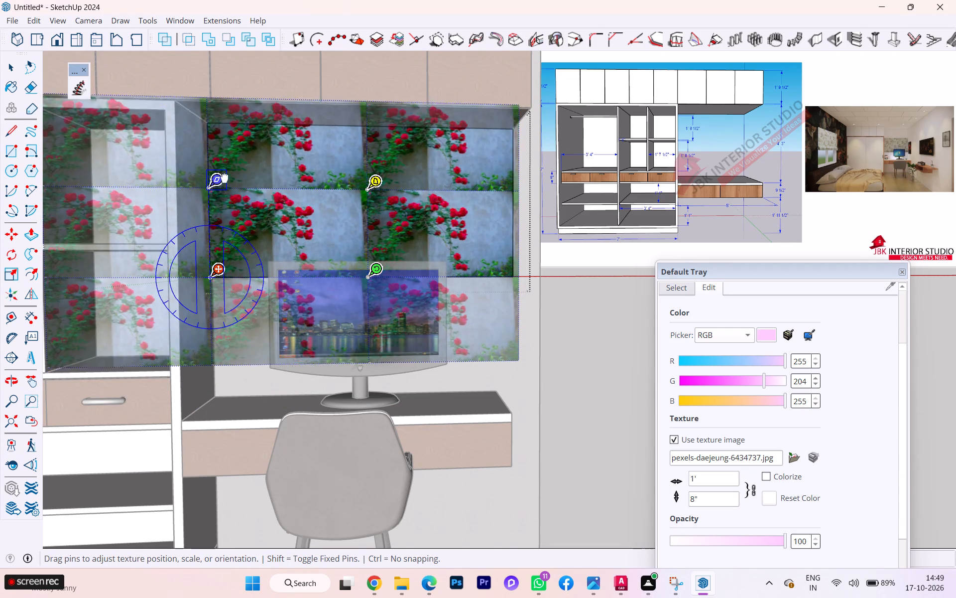
left_click_drag(225, 178, 213, 125)
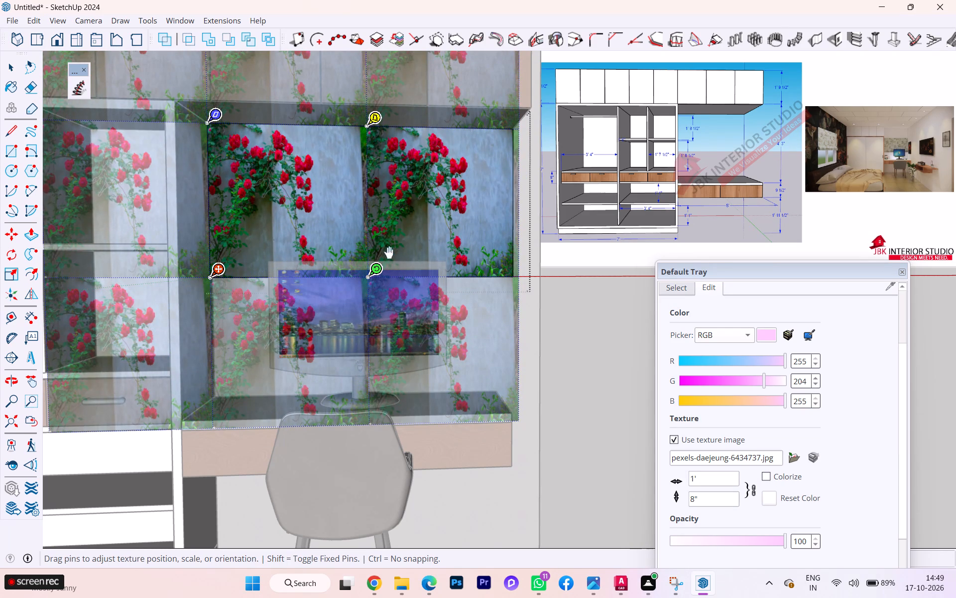
left_click(578, 343)
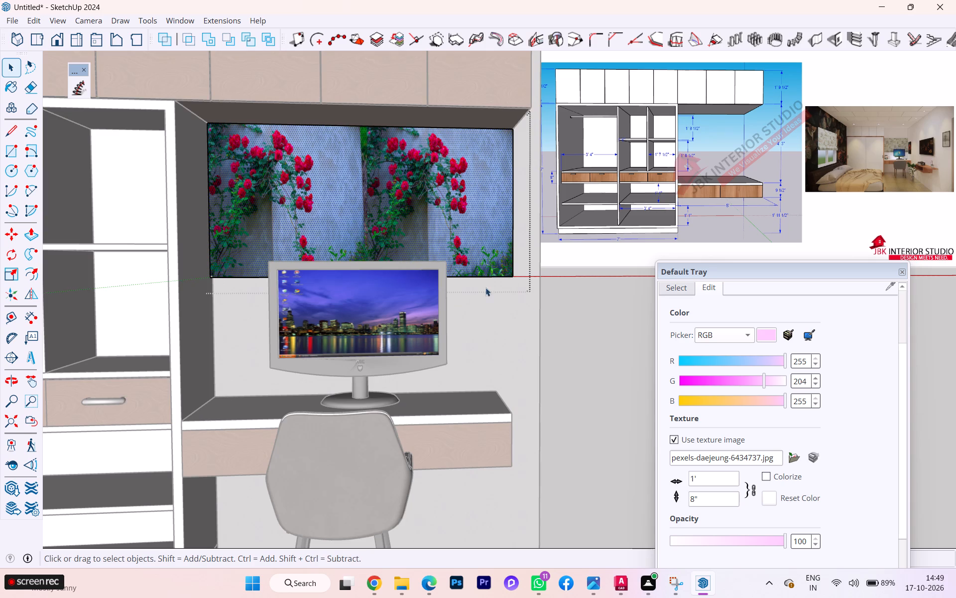
left_click(552, 320)
Examine the textured panel, desk area, wall unit and window wall from several angles and distances.
scroll(435, 228, "up", 3)
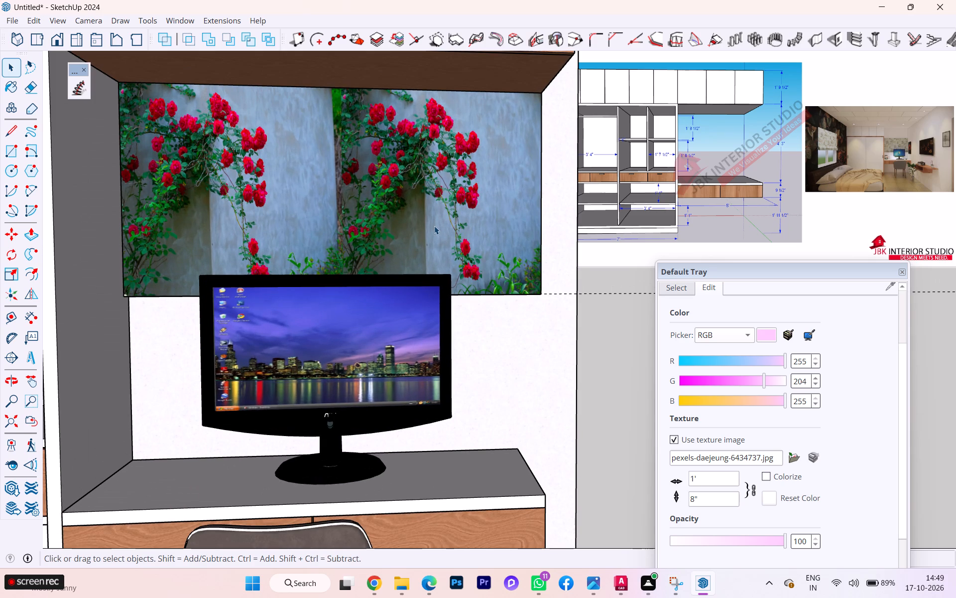
scroll(434, 230, "down", 2)
scroll(539, 286, "down", 4)
middle_click_drag(528, 303, 387, 328)
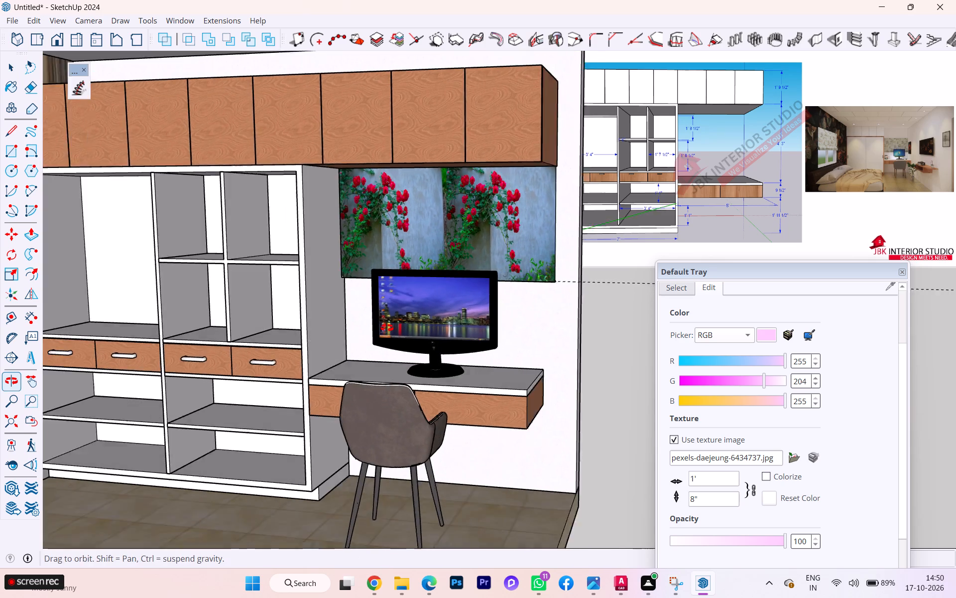
middle_click_drag(387, 328, 380, 331)
left_click(490, 238)
left_click(623, 333)
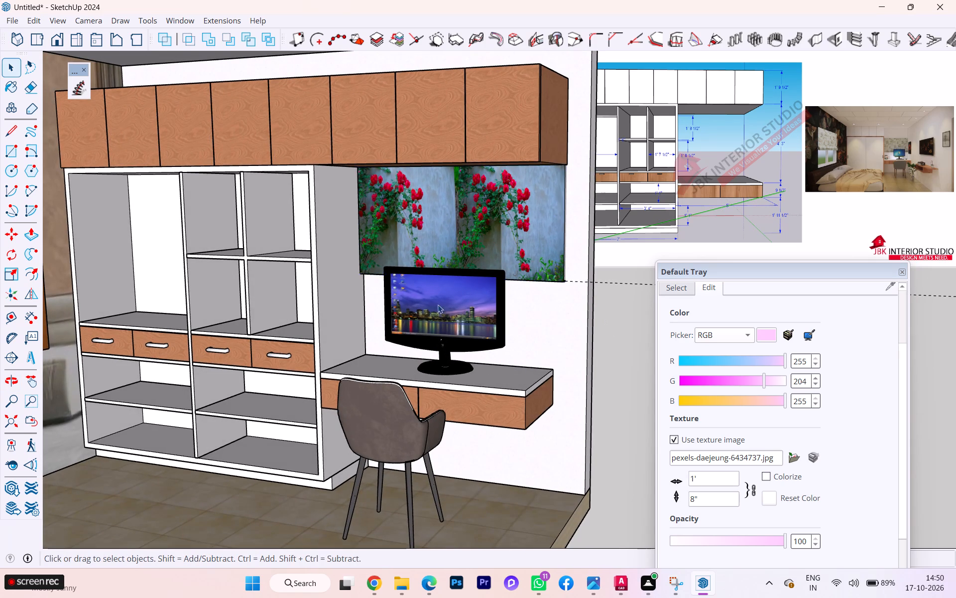
scroll(410, 305, "down", 1)
scroll(403, 307, "up", 3)
scroll(403, 307, "down", 6)
scroll(389, 325, "up", 1)
scroll(389, 325, "down", 4)
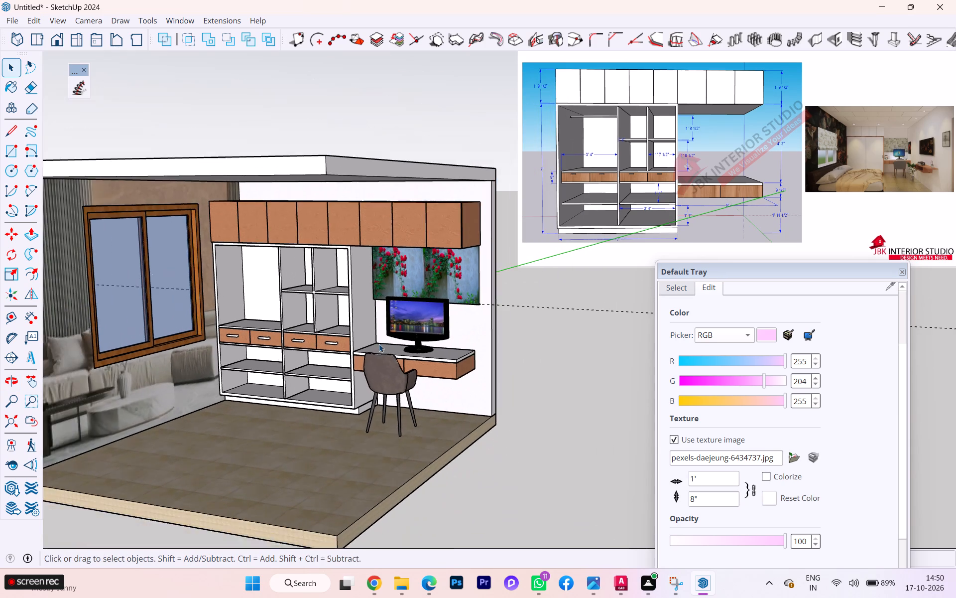
scroll(374, 341, "down", 1)
middle_click_drag(364, 341, 218, 364)
scroll(211, 310, "up", 8)
scroll(152, 324, "up", 1)
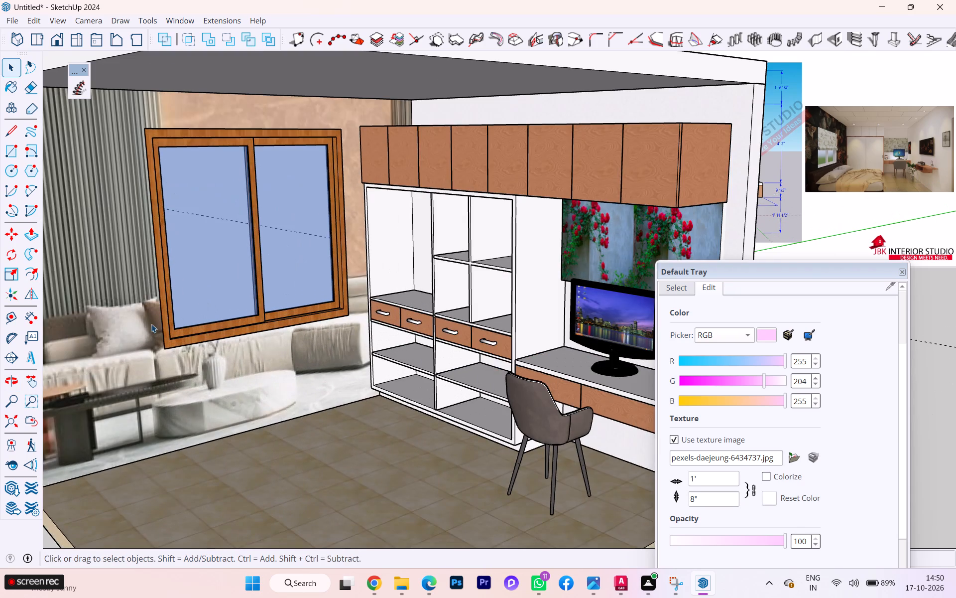
scroll(149, 324, "down", 1)
scroll(149, 324, "up", 4)
scroll(149, 324, "down", 3)
scroll(416, 322, "down", 1)
middle_click_drag(579, 325, 364, 337)
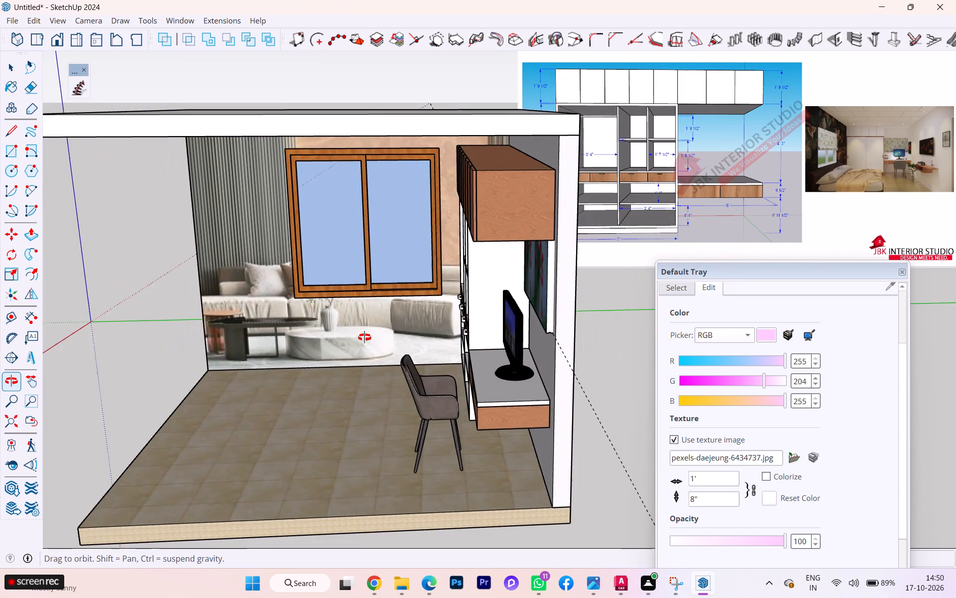
middle_click_drag(364, 337, 493, 335)
scroll(628, 306, "up", 12)
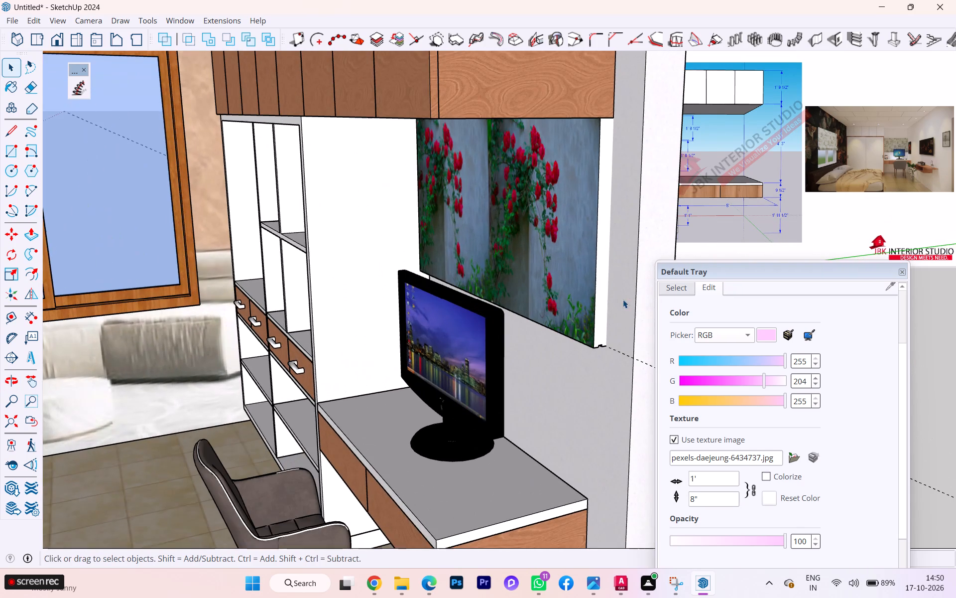
left_click(603, 284)
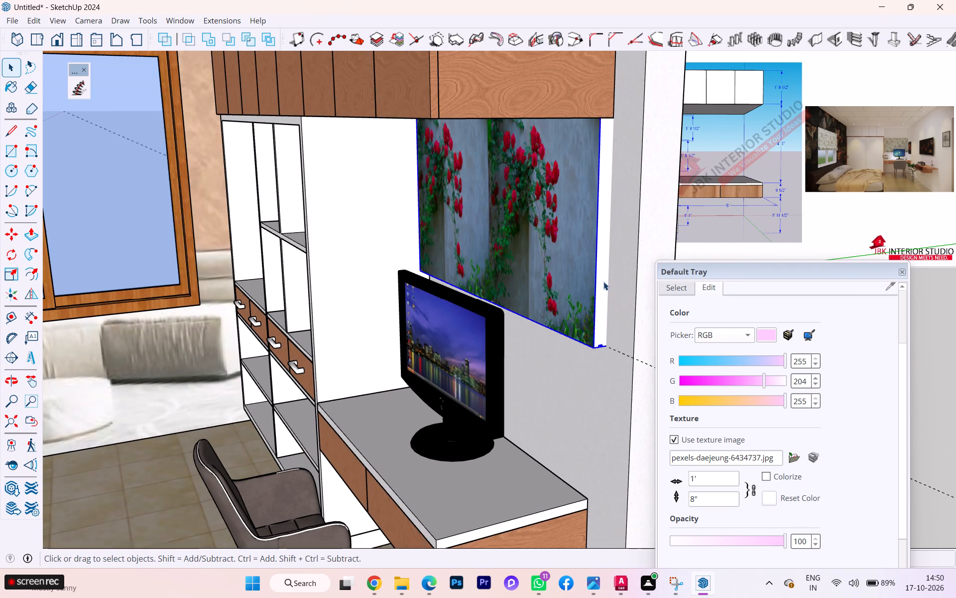
scroll(605, 278, "down", 5)
scroll(600, 285, "up", 1)
scroll(600, 285, "down", 1)
scroll(599, 286, "up", 1)
scroll(599, 286, "down", 4)
scroll(594, 282, "up", 2)
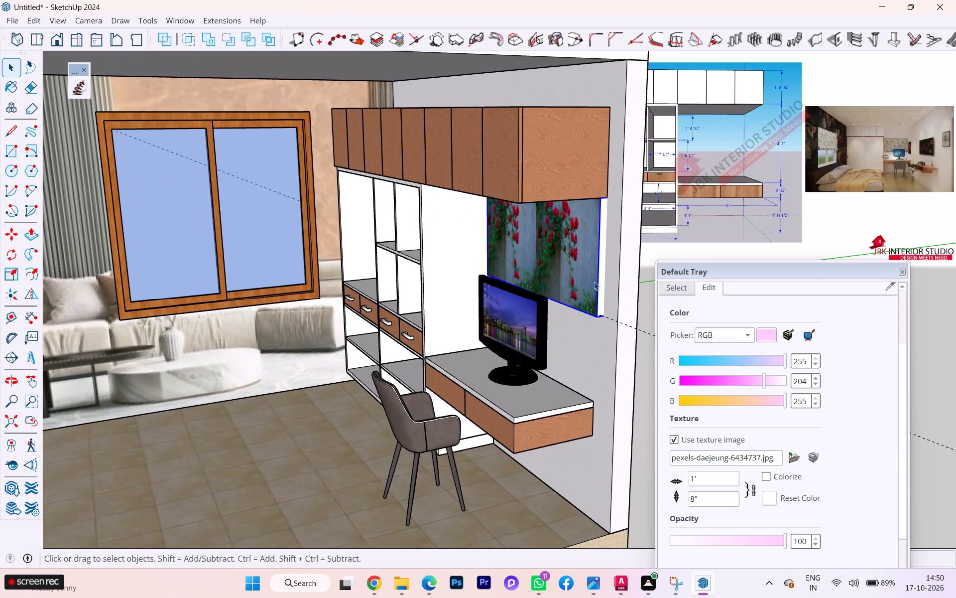
scroll(594, 282, "down", 7)
left_click(635, 341)
scroll(442, 311, "down", 1)
middle_click_drag(434, 311, 579, 295)
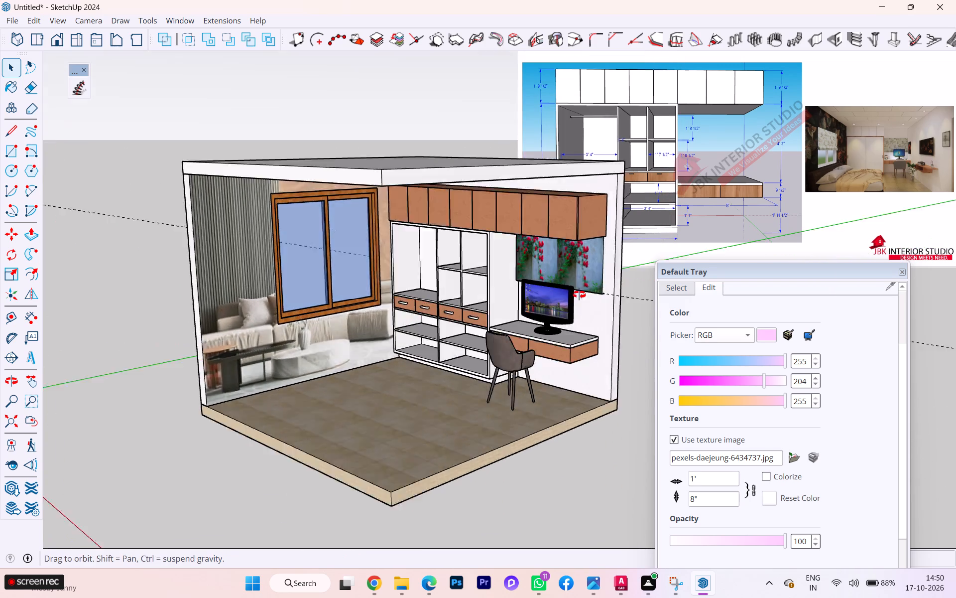
middle_click_drag(579, 295, 633, 285)
scroll(482, 299, "up", 3)
scroll(481, 299, "down", 1)
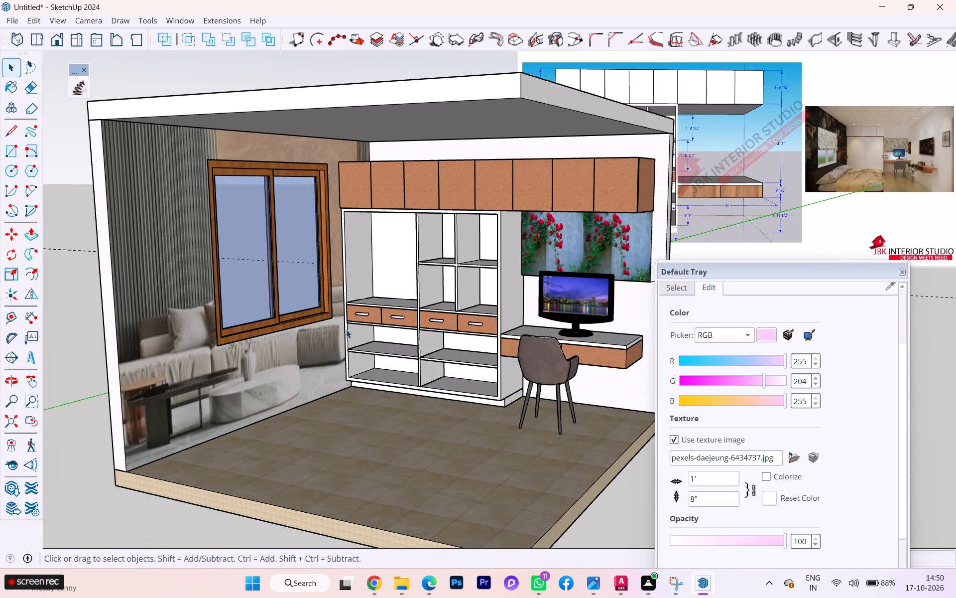
scroll(326, 331, "down", 2)
Select the window wall's inner face inside its group and replace the current material's image with the sunlit hillside tree photo from Downloads.
scroll(324, 331, "up", 1)
scroll(249, 337, "up", 1)
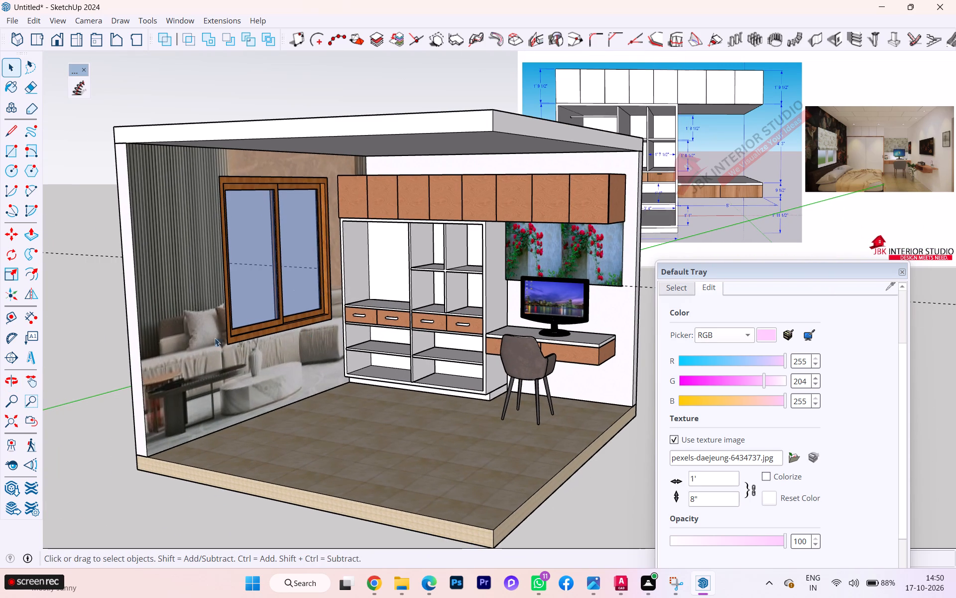
scroll(179, 372, "up", 1)
triple_click(179, 372)
left_click(169, 373)
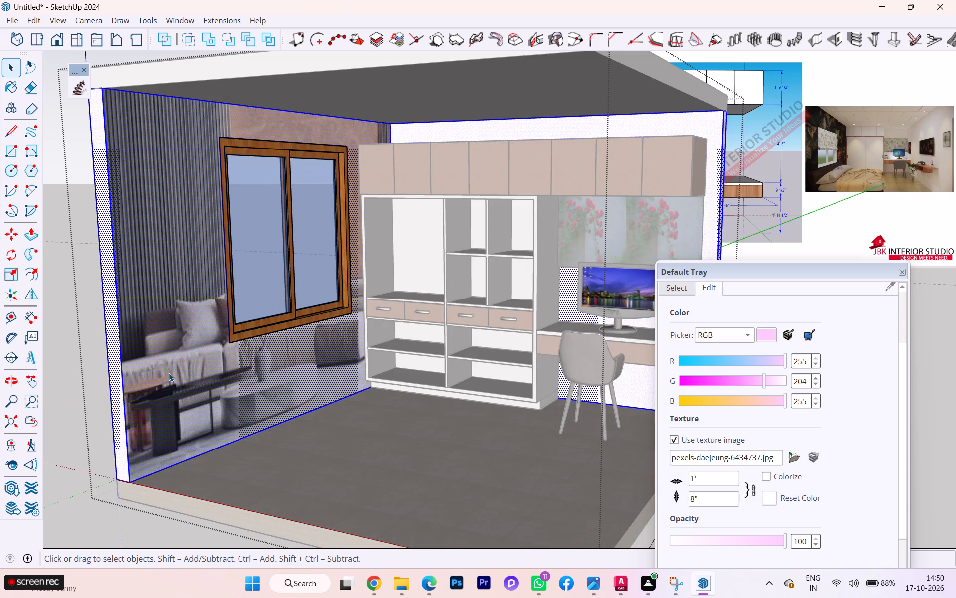
left_click(169, 373)
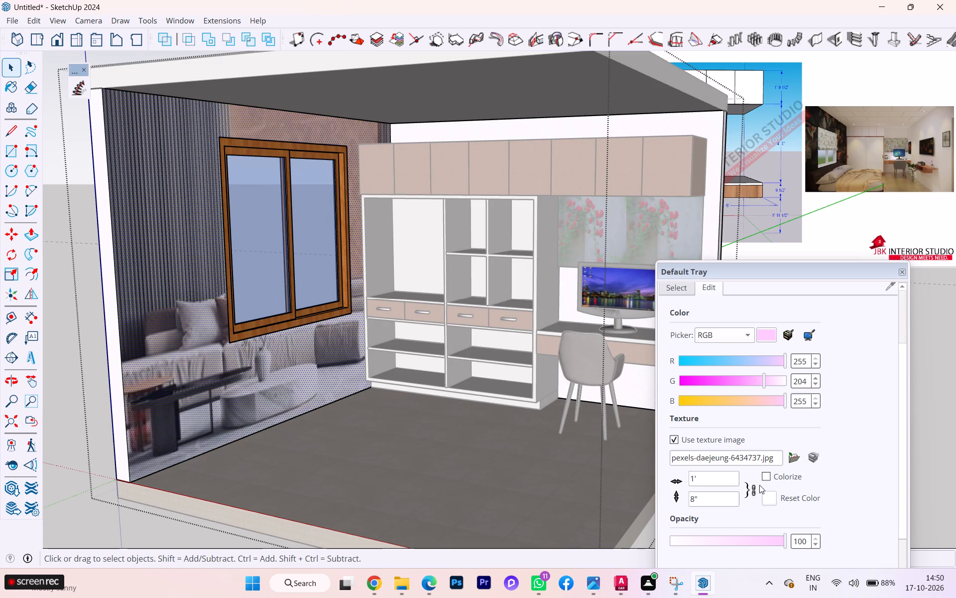
left_click(792, 456)
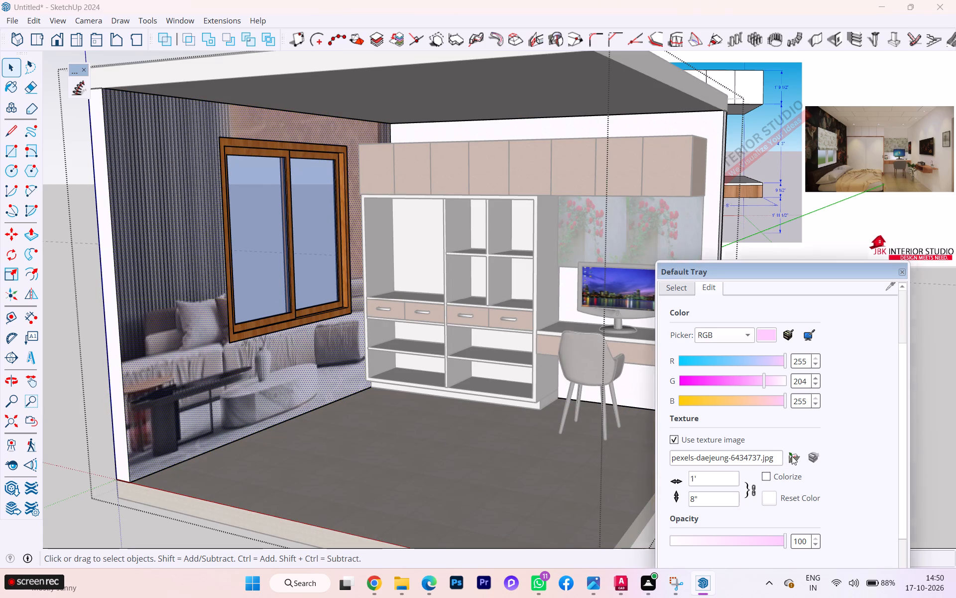
scroll(366, 224, "down", 3)
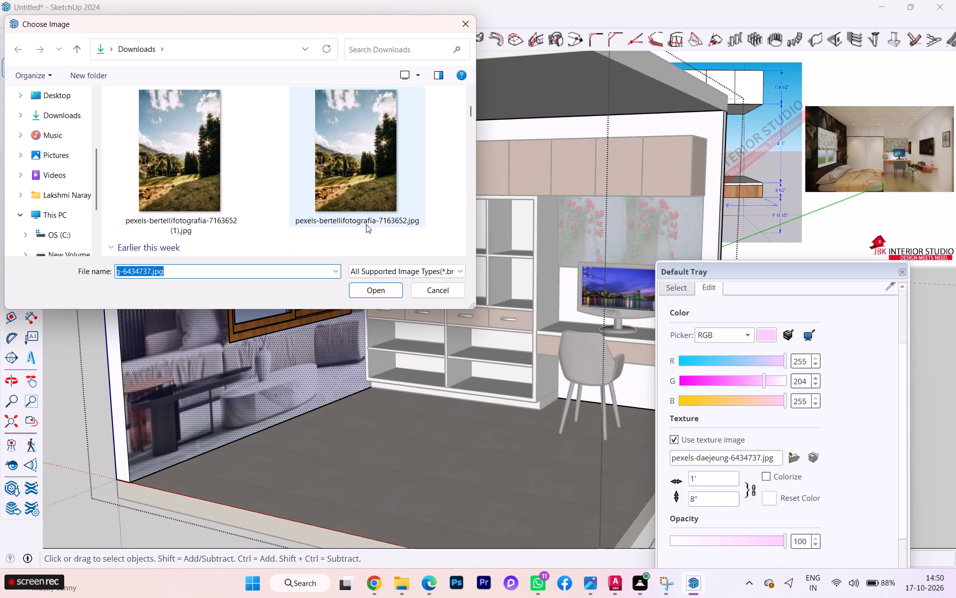
scroll(345, 203, "down", 1)
scroll(329, 180, "up", 1)
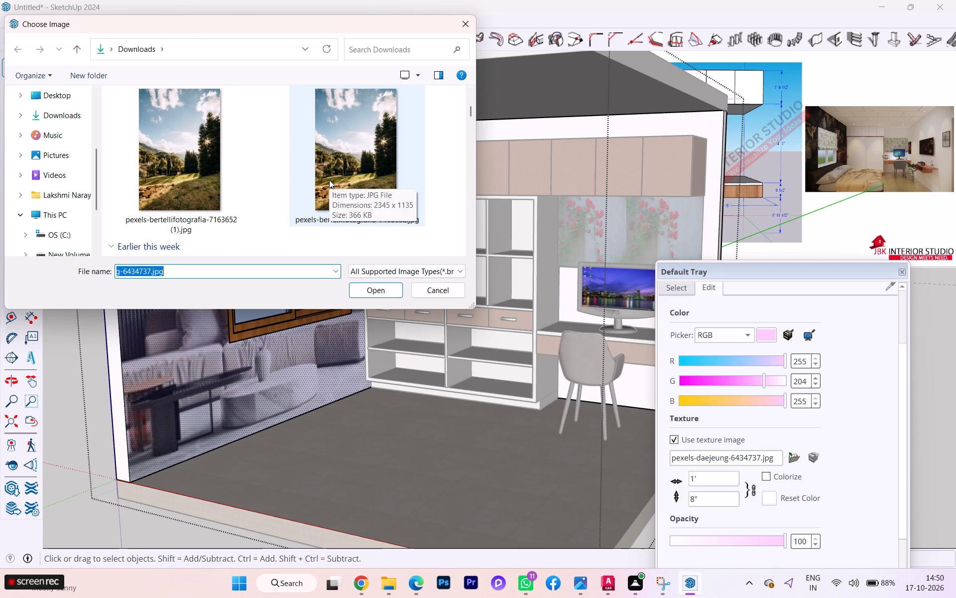
scroll(315, 173, "up", 1)
left_click(346, 178)
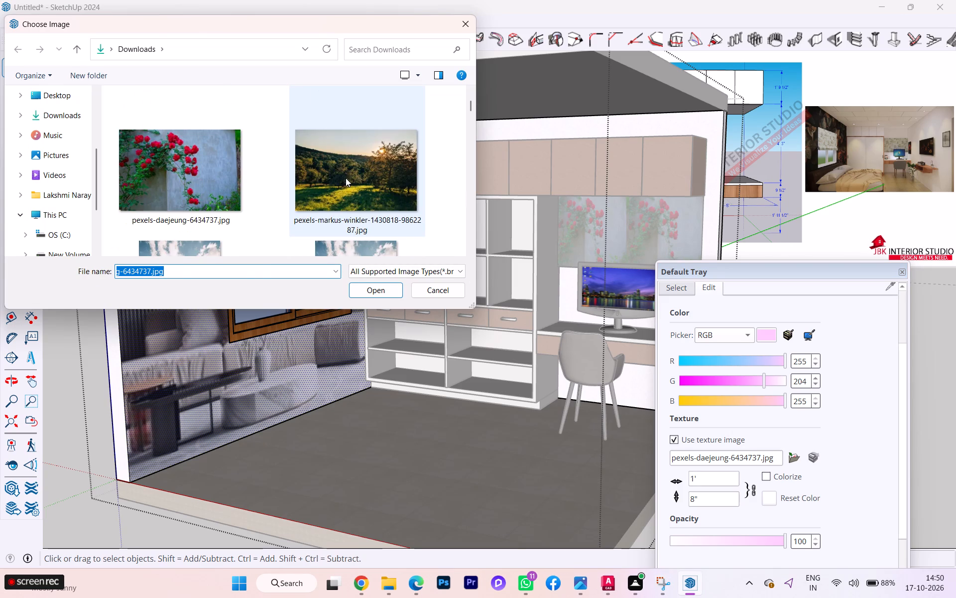
left_click(380, 293)
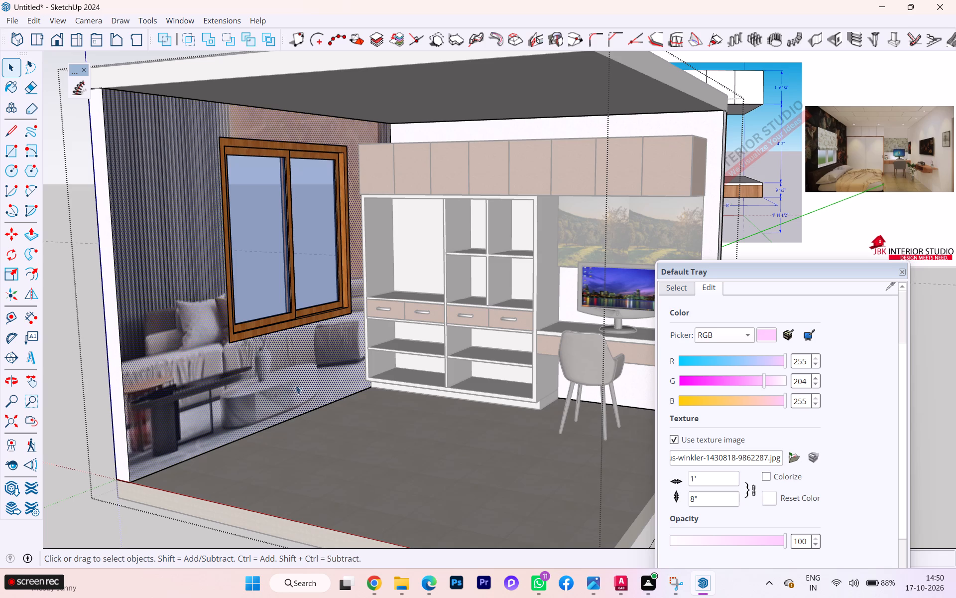
left_click(165, 538)
Examine the replaced photo texture on the panel above the desk, up close and within the room.
scroll(580, 263, "up", 3)
scroll(633, 221, "up", 3)
scroll(634, 221, "down", 1)
scroll(634, 221, "up", 1)
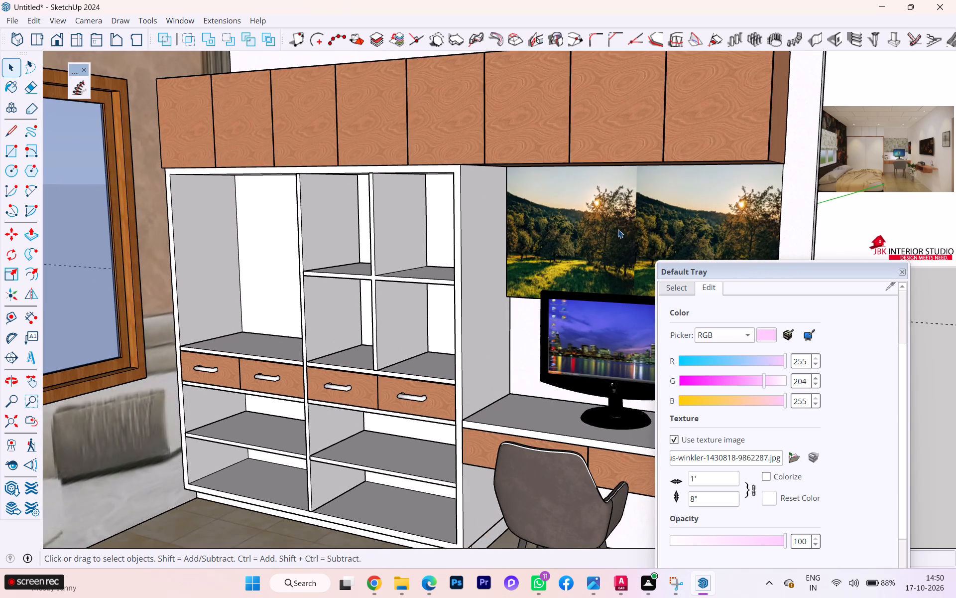
scroll(575, 229, "up", 1)
scroll(566, 232, "down", 3)
scroll(454, 288, "down", 1)
scroll(454, 288, "up", 1)
scroll(454, 288, "down", 1)
scroll(597, 285, "down", 2)
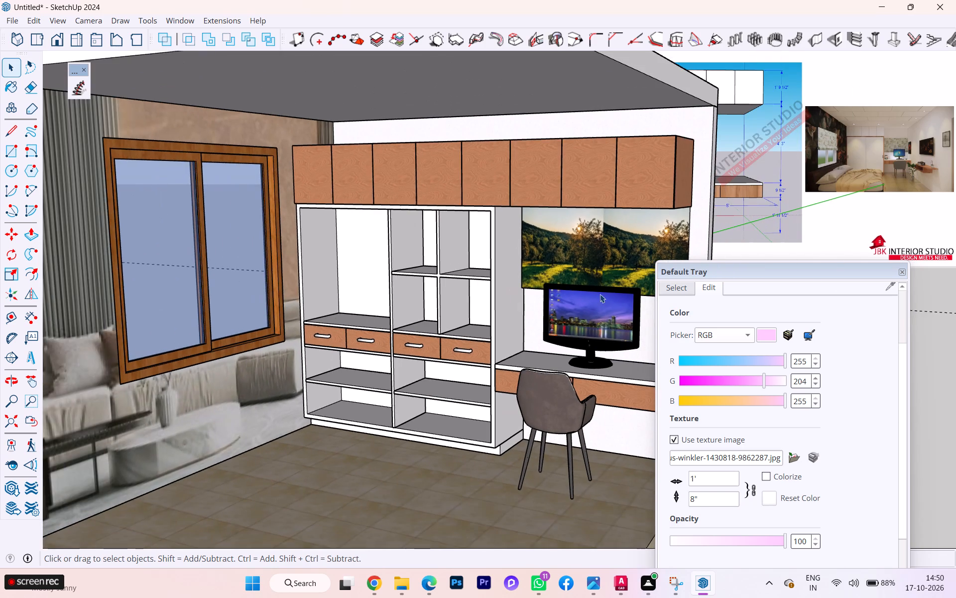
scroll(601, 293, "down", 1)
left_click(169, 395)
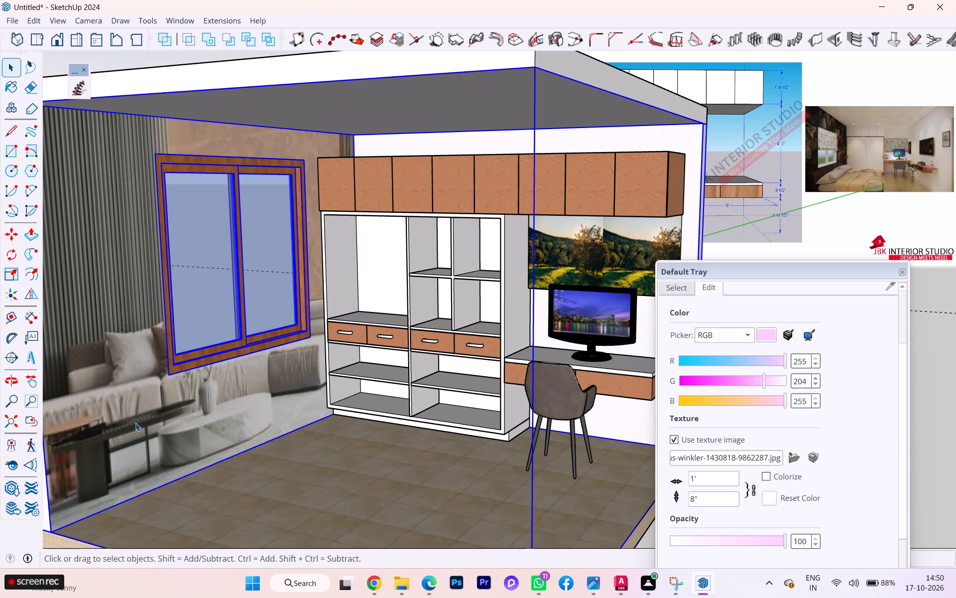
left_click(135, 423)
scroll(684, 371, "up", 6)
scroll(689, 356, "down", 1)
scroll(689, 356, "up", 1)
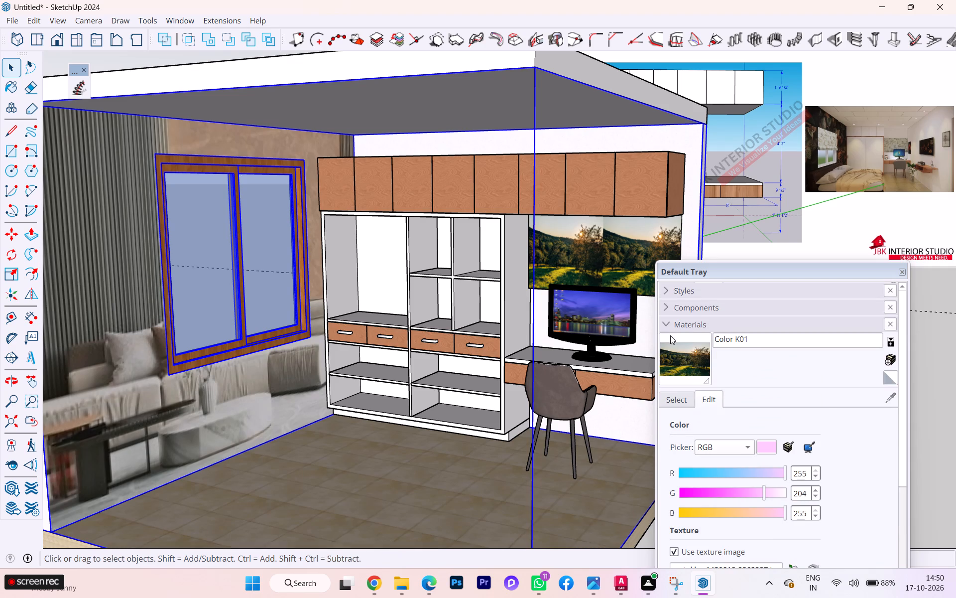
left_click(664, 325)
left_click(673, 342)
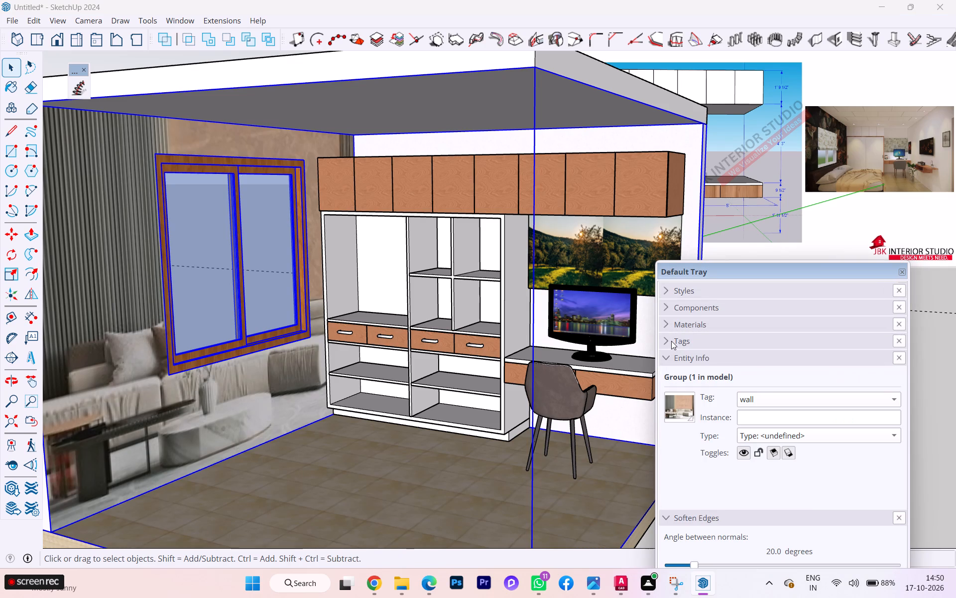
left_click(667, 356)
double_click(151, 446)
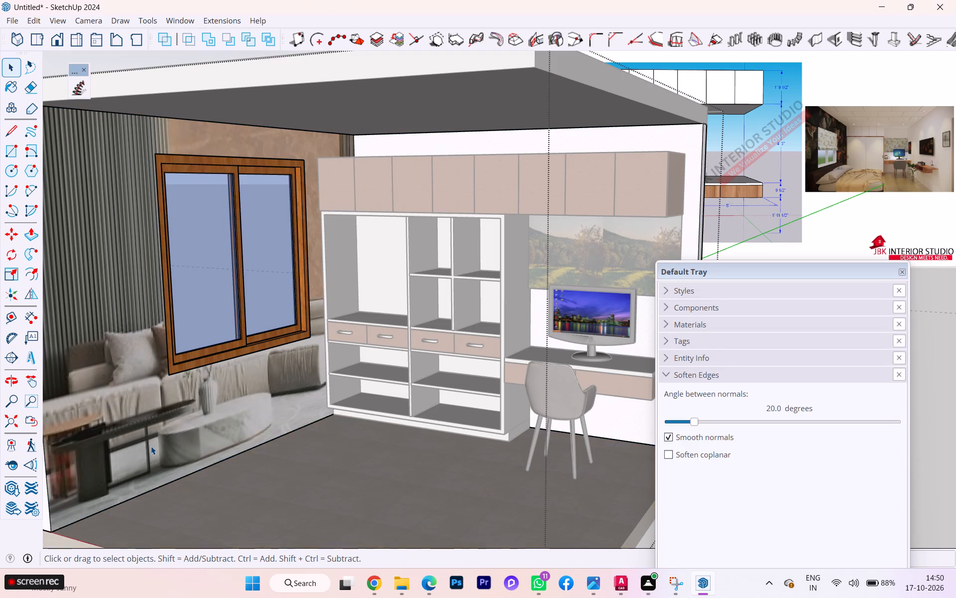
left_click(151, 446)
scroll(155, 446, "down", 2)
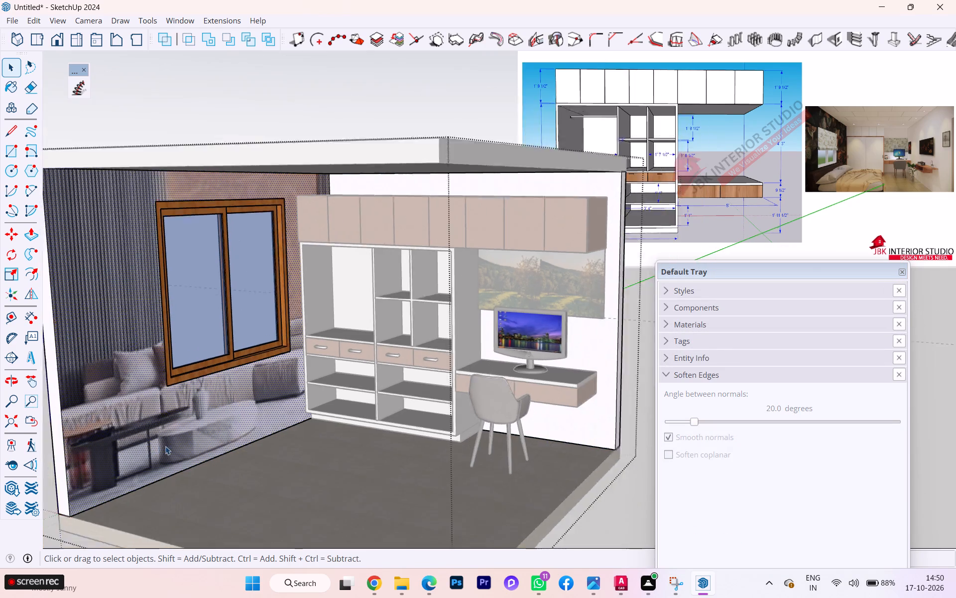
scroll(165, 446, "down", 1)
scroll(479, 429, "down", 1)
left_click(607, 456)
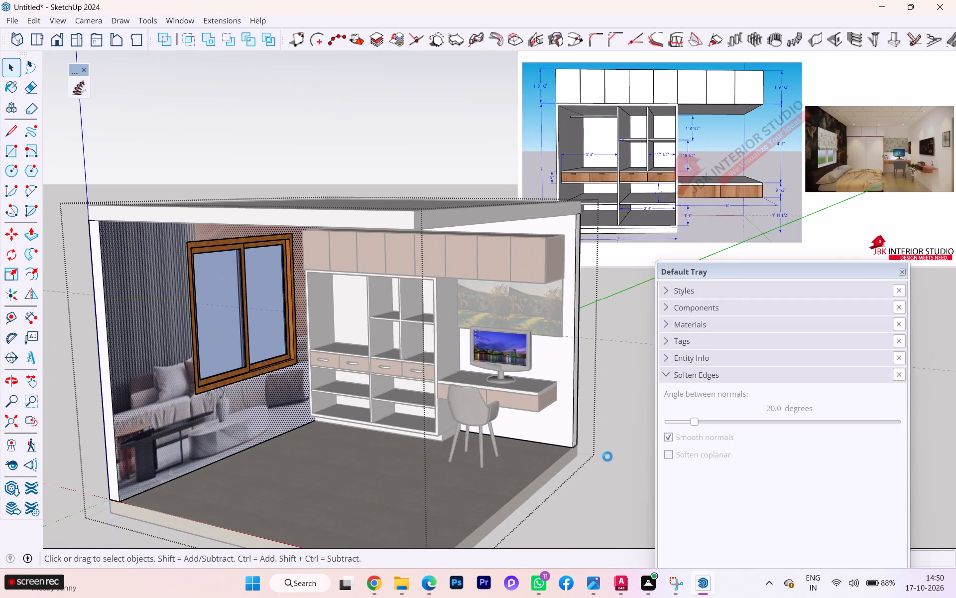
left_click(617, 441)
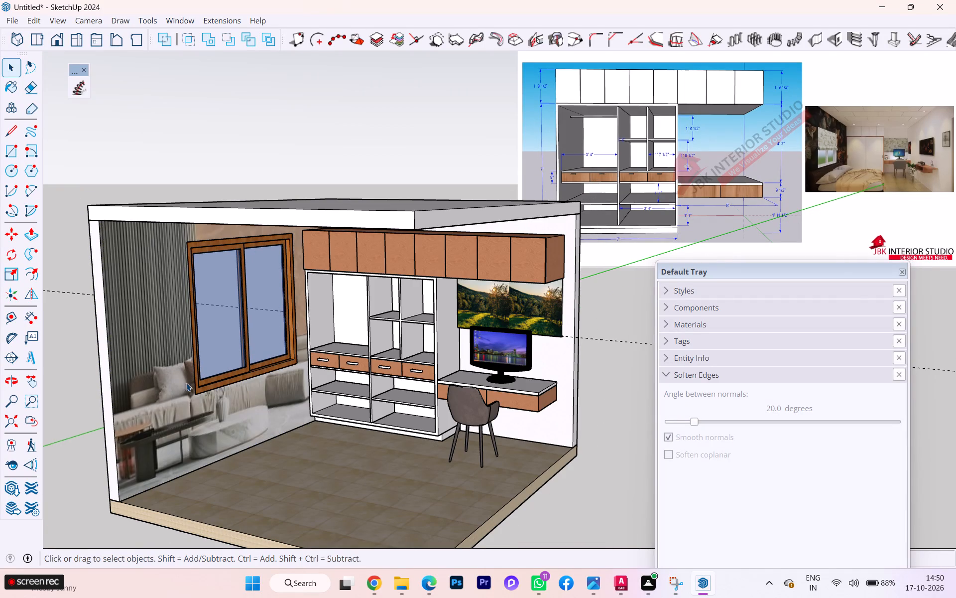
Inside the wall group, paint the connected wall faces with Color A01 from the Colors library.
left_click(142, 377)
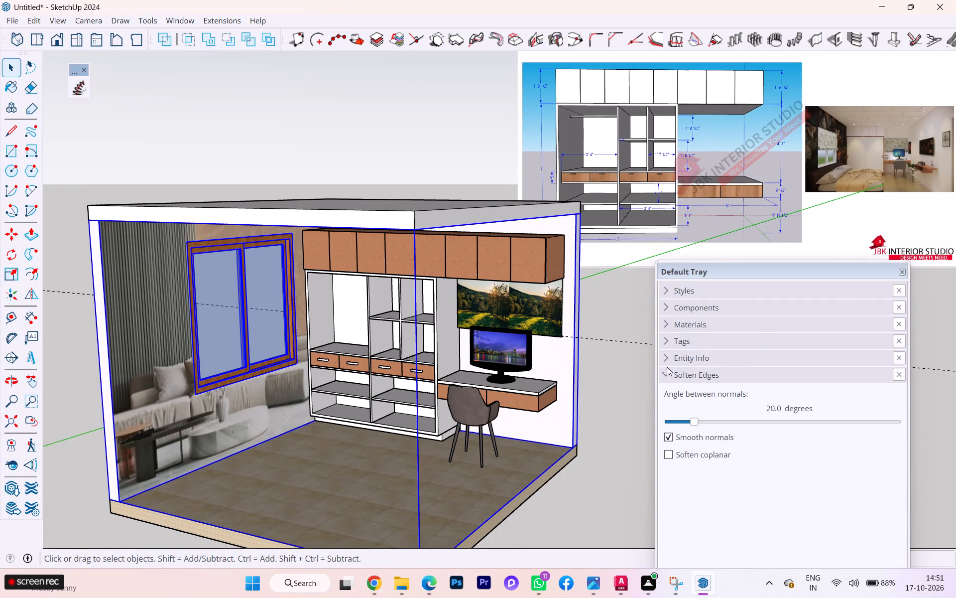
left_click(664, 327)
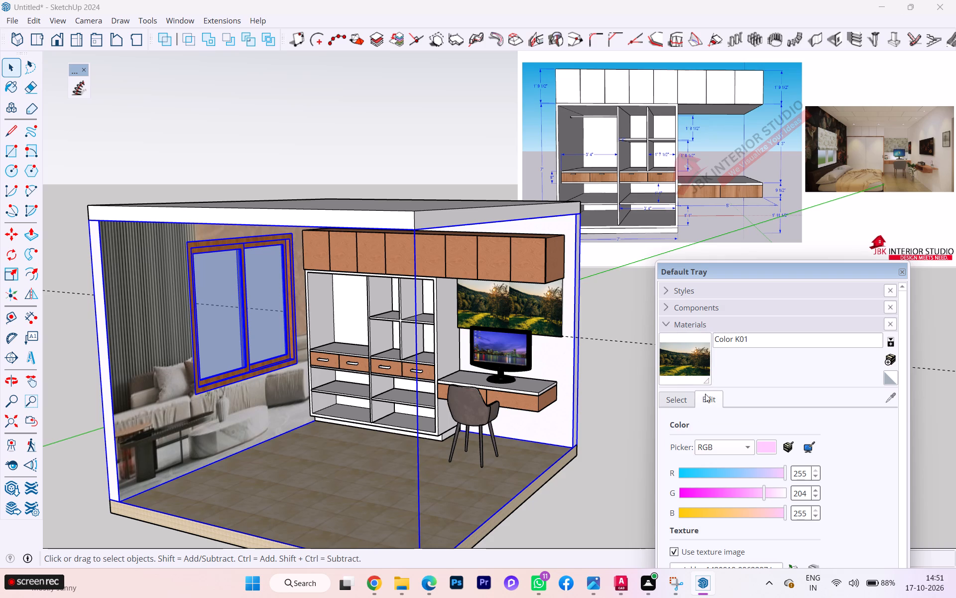
left_click(679, 403)
left_click(675, 441)
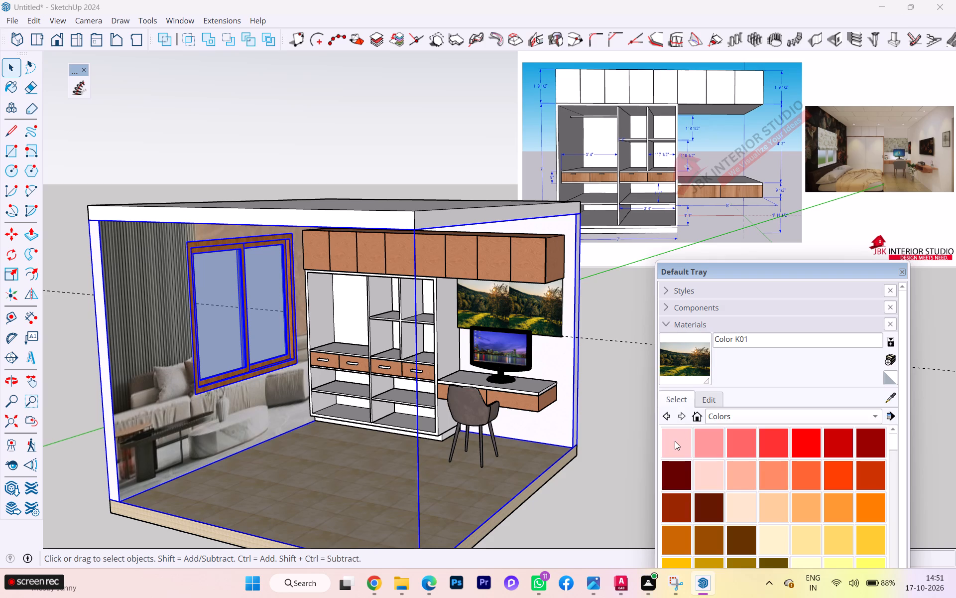
left_click(166, 434)
scroll(165, 436, "up", 2)
key("space")
triple_click(165, 436)
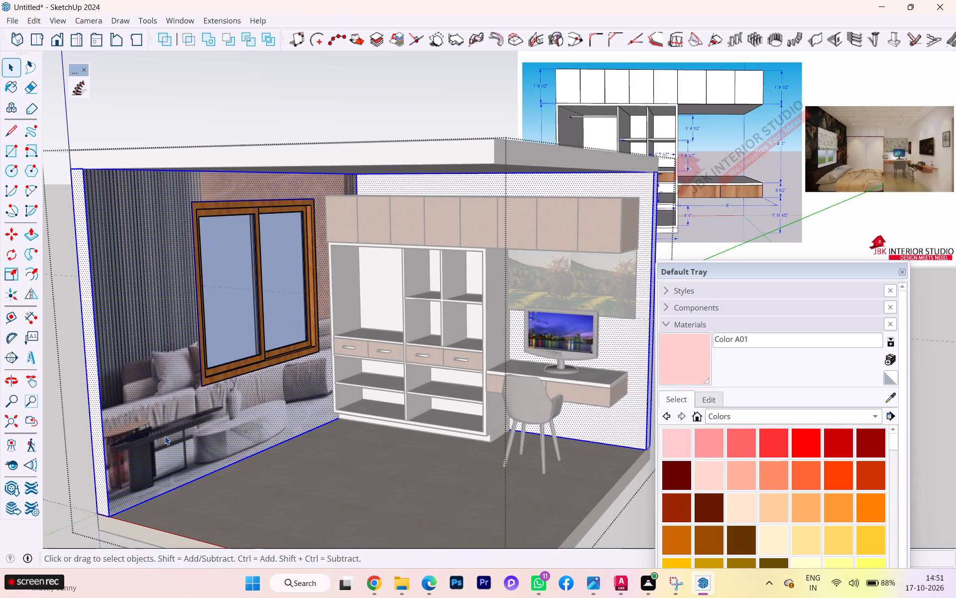
left_click(679, 445)
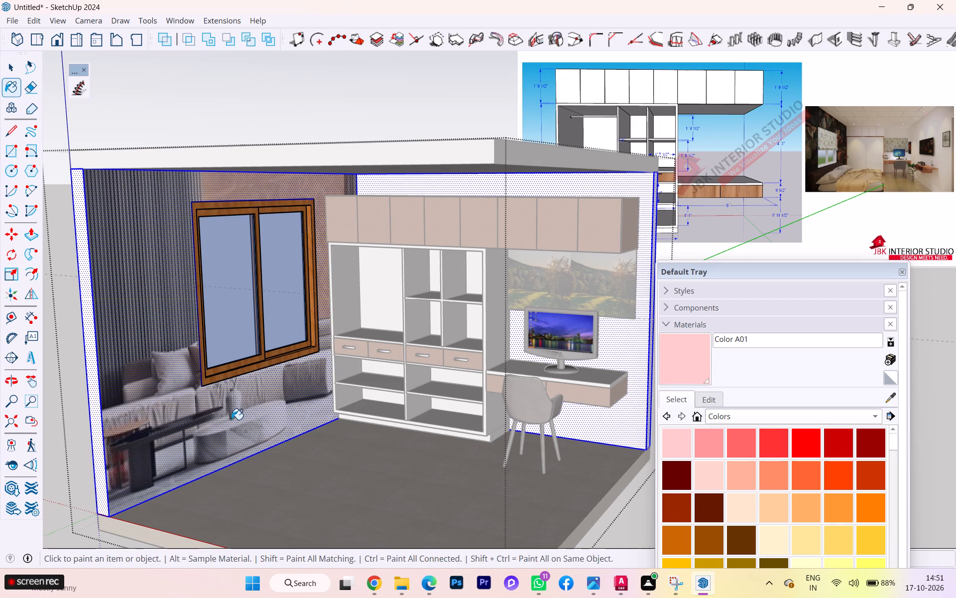
left_click(233, 420)
key("space")
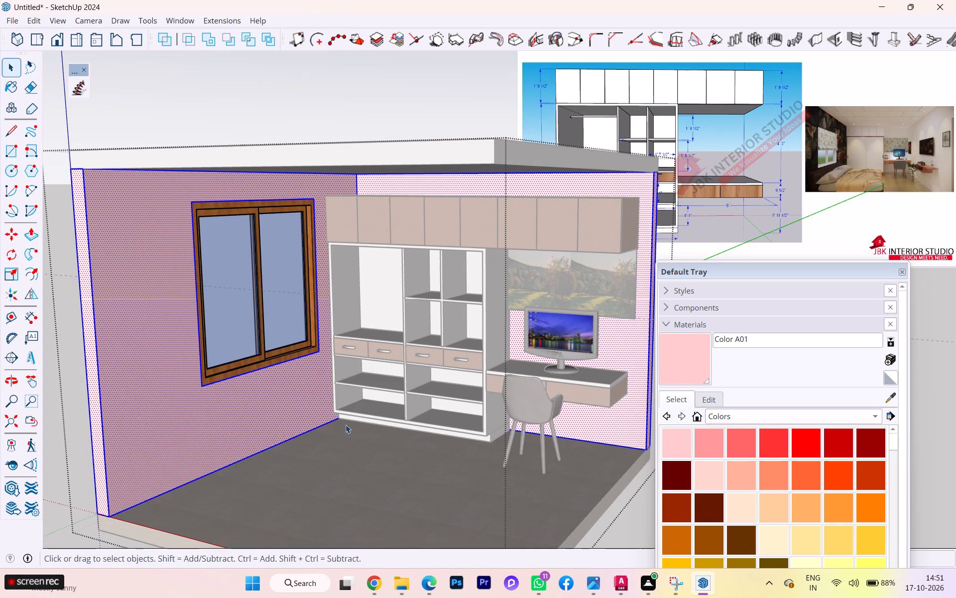
Start choosing a texture image for Color A01 and look through the photos in the Downloads folder.
left_click(710, 396)
scroll(739, 414, "down", 2)
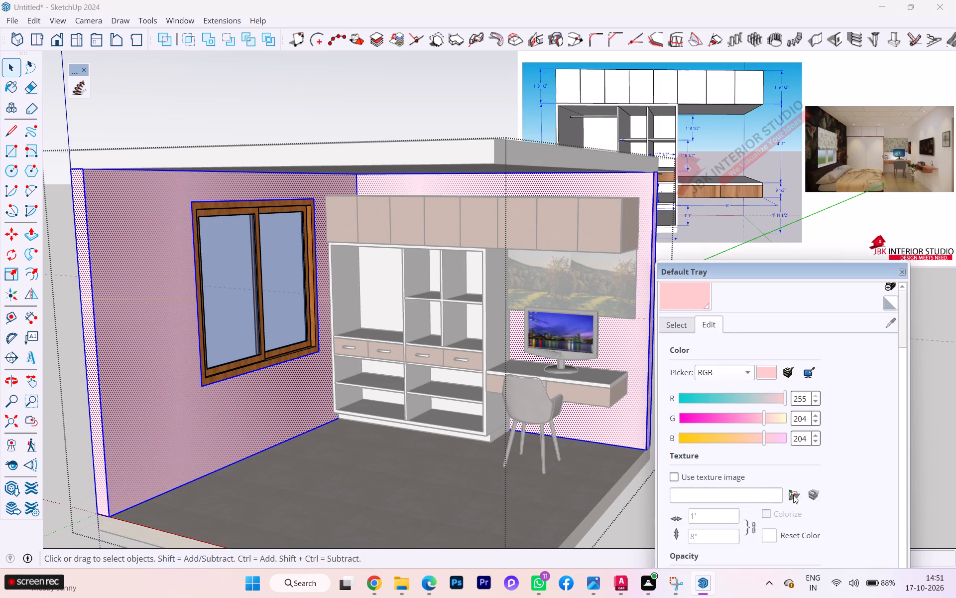
left_click(793, 497)
scroll(368, 217, "down", 1)
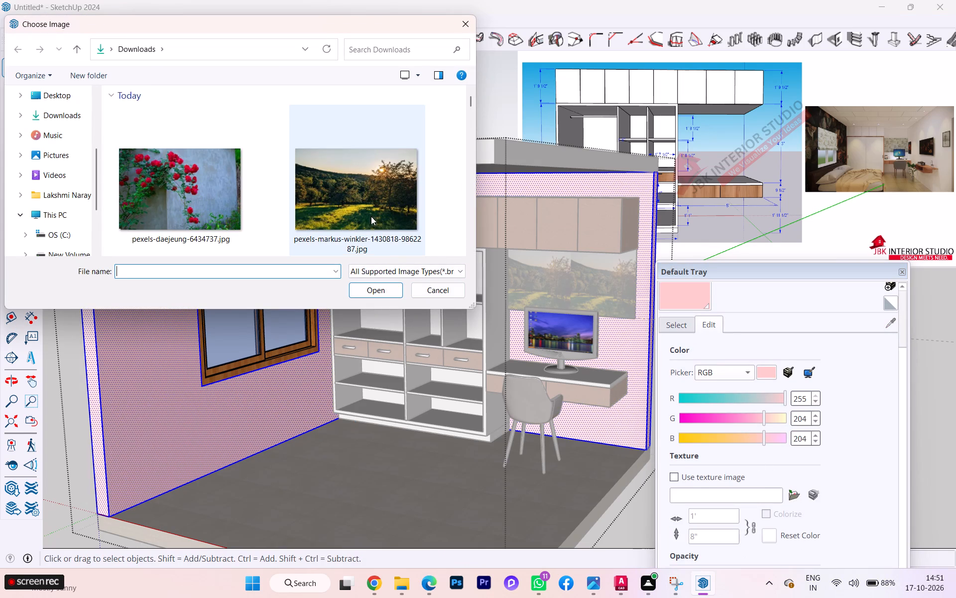
scroll(371, 216, "down", 2)
scroll(371, 216, "up", 2)
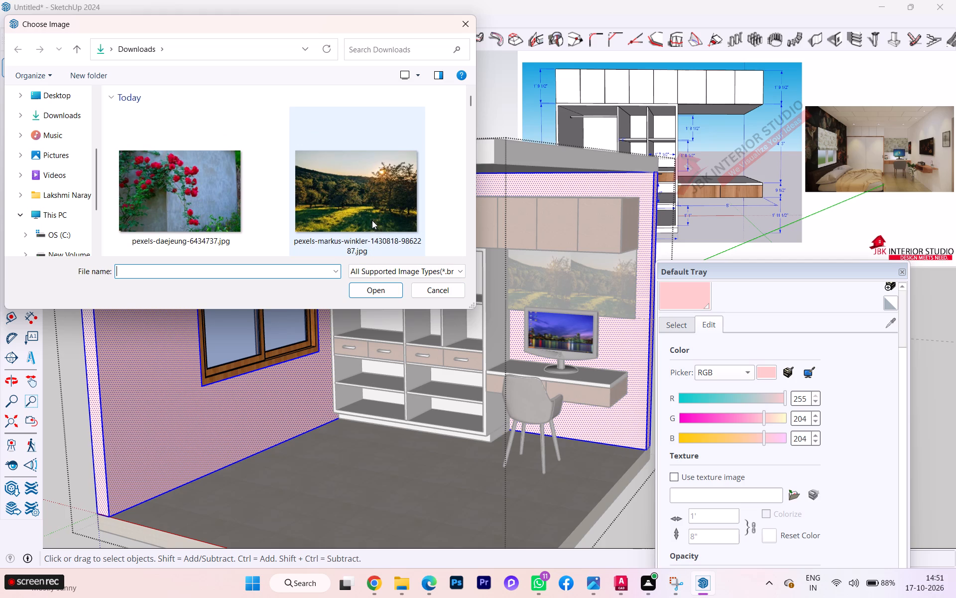
scroll(372, 220, "down", 4)
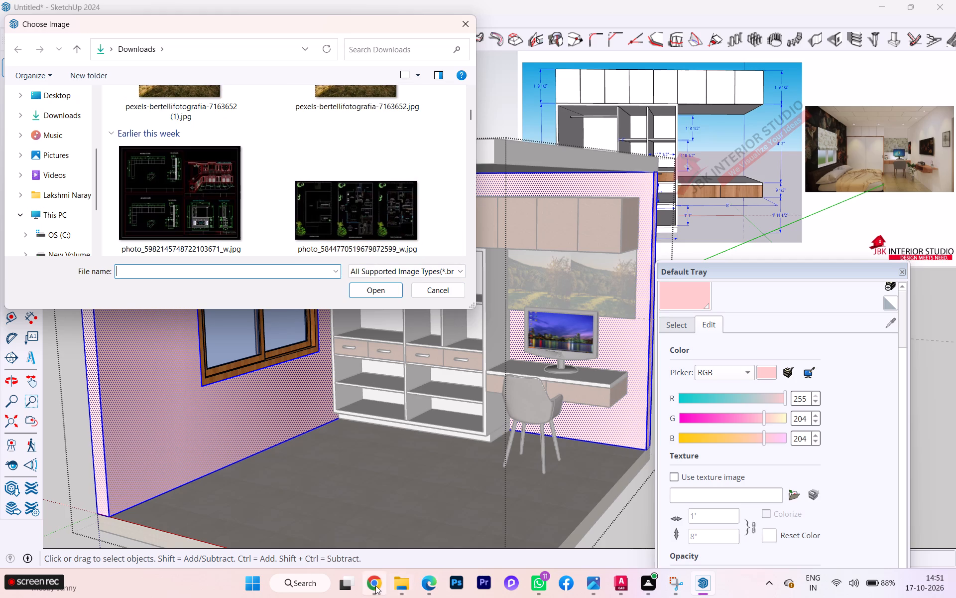
Switch to Chrome, look through the Pexels wall floral background photos, check the reference snip, and return to SketchUp.
left_click(393, 542)
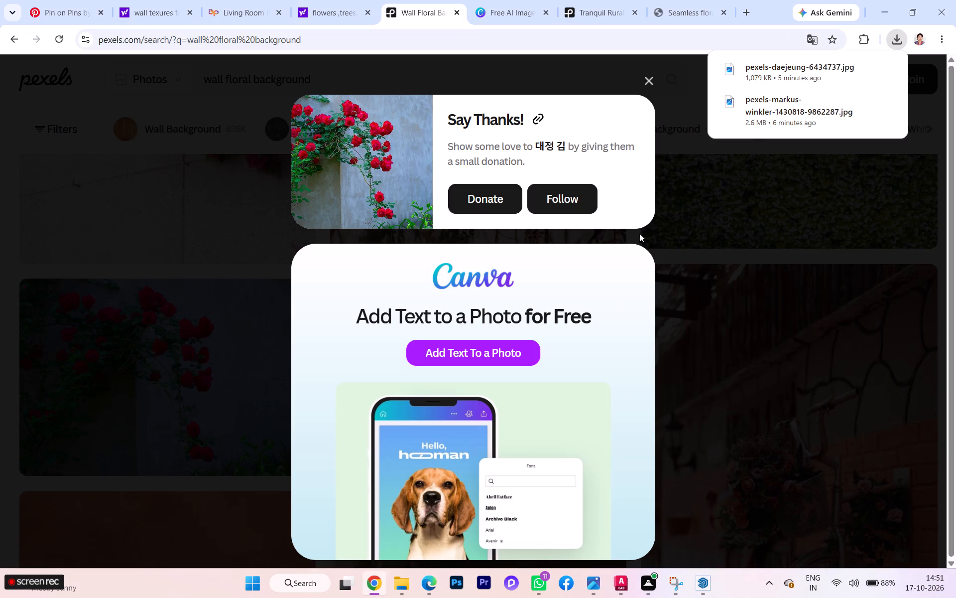
left_click(653, 78)
scroll(523, 239, "down", 3)
scroll(542, 276, "down", 7)
scroll(546, 281, "up", 2)
scroll(547, 281, "down", 1)
scroll(558, 286, "up", 3)
scroll(558, 286, "down", 1)
scroll(558, 286, "up", 4)
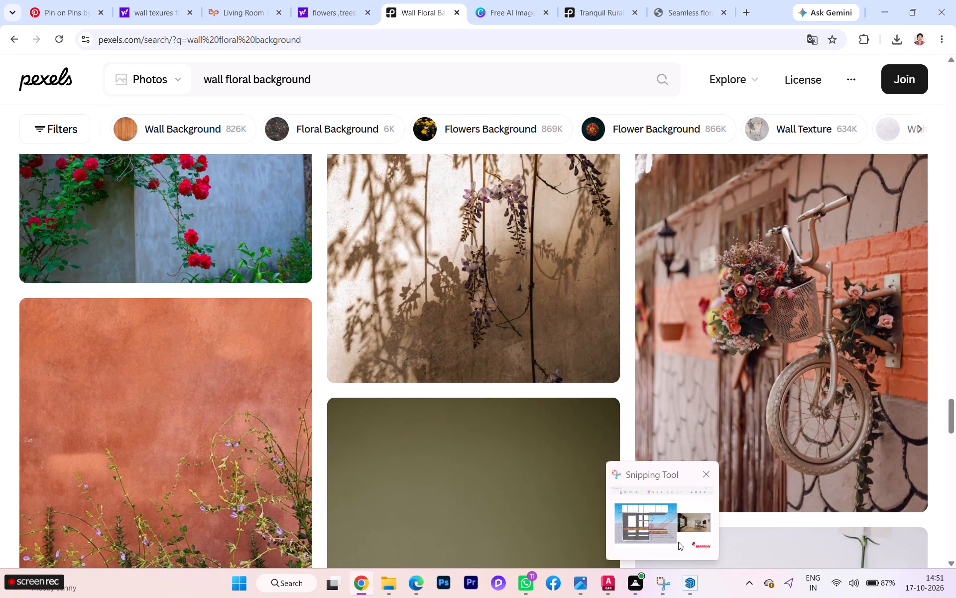
left_click(680, 535)
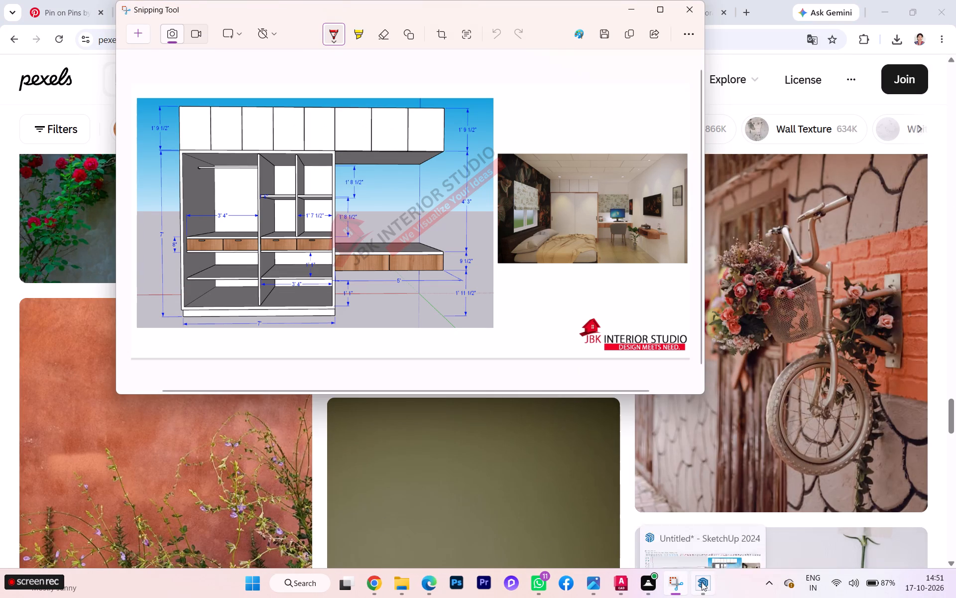
left_click(707, 543)
Load the sunlit hillside tree photo from Downloads as the texture image of Color A01.
scroll(261, 180, "up", 2)
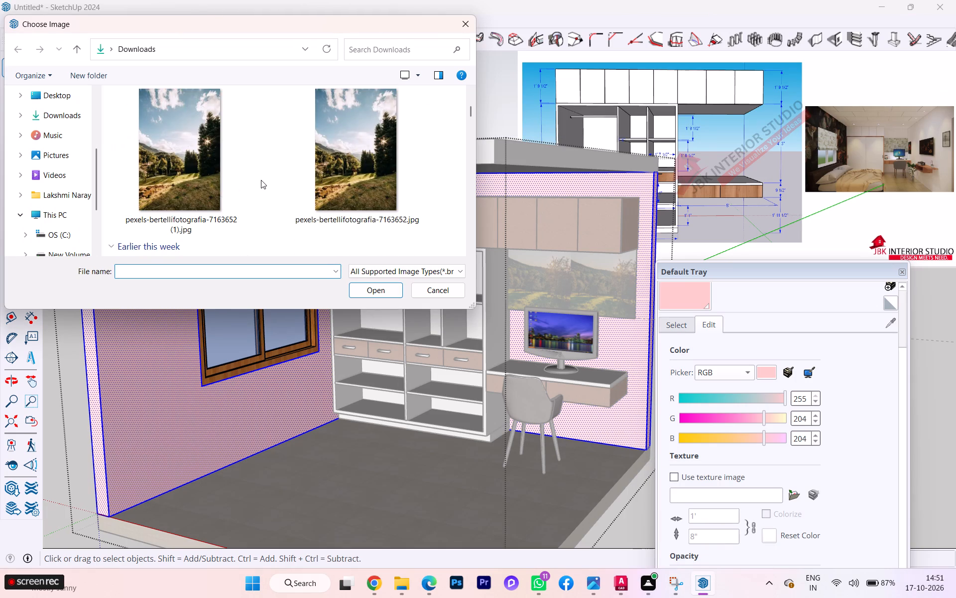
scroll(290, 176, "up", 1)
left_click(341, 180)
left_click(367, 291)
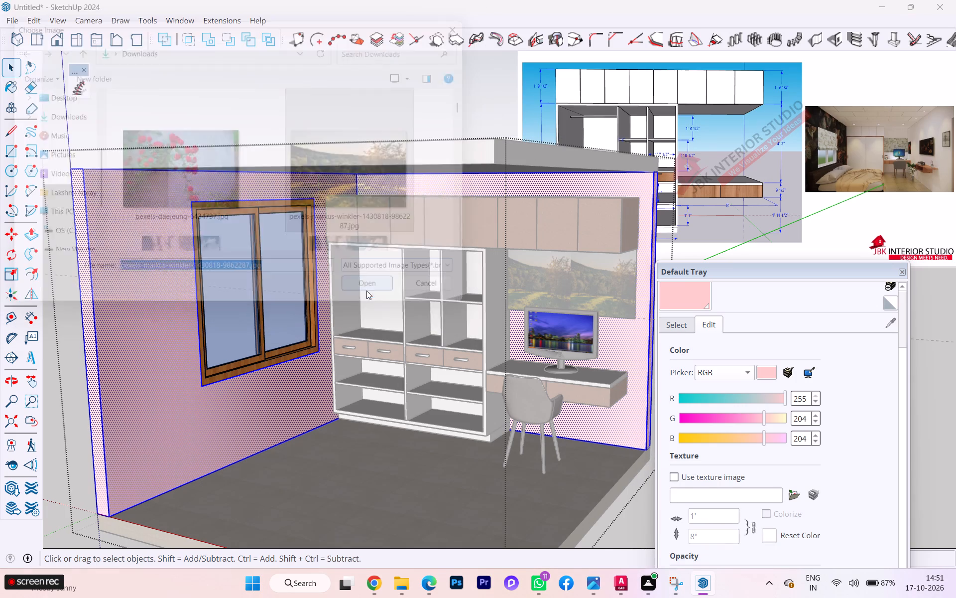
Start positioning the texture on the window wall's inner face and move its origin to the bottom corner farthest from the wall unit.
scroll(166, 443, "up", 3)
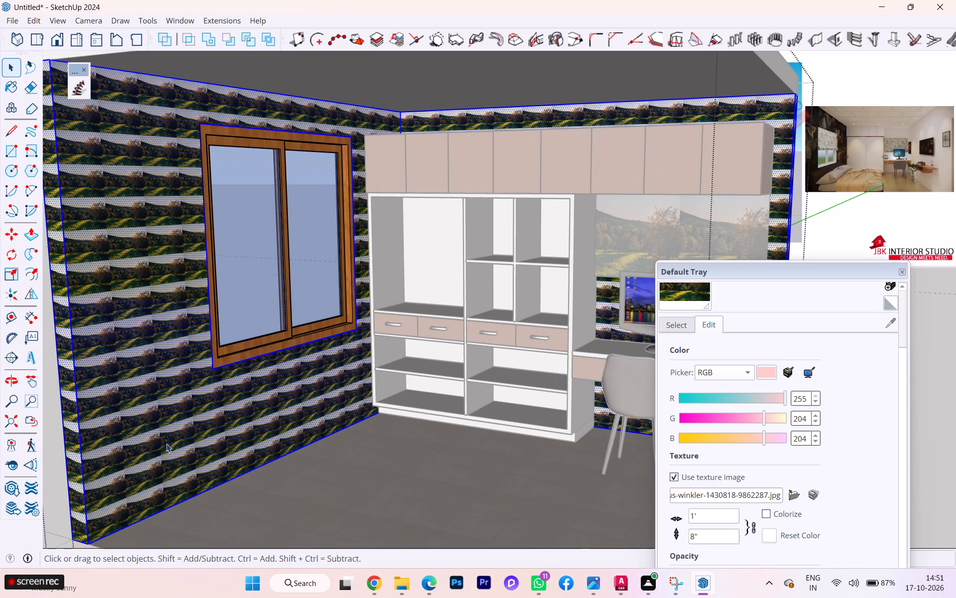
right_click(131, 483)
triple_click(98, 395)
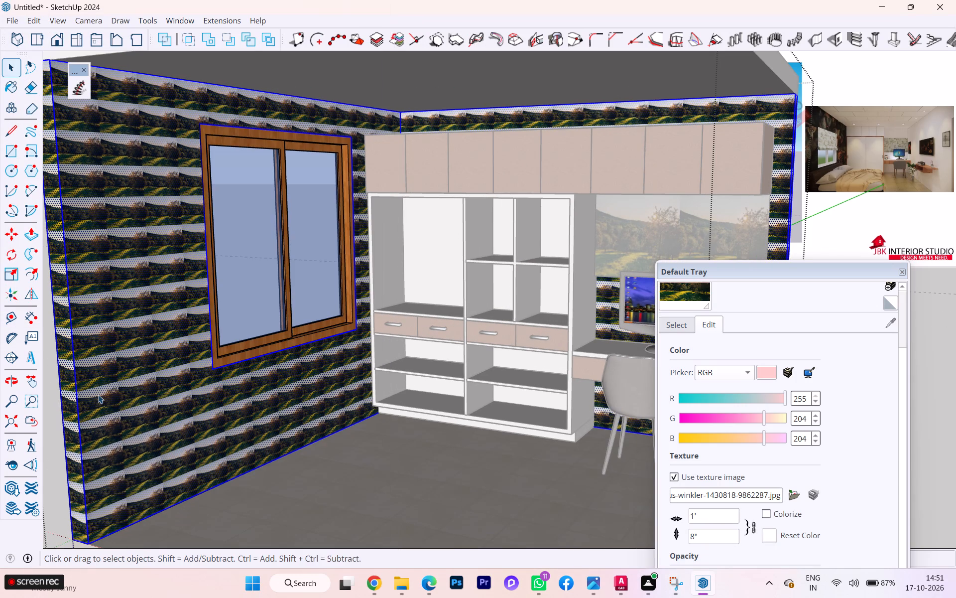
right_click(98, 395)
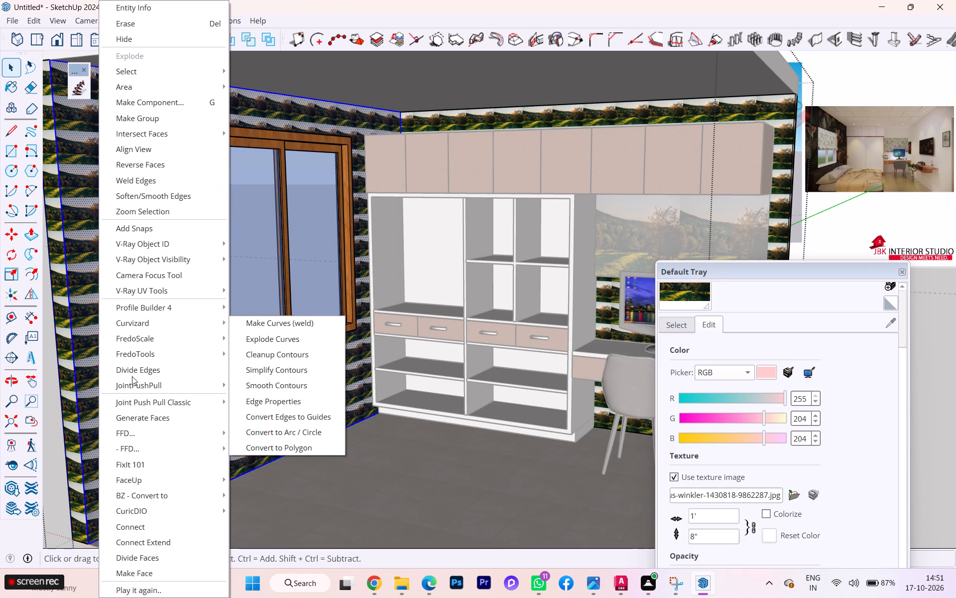
double_click(85, 370)
right_click(85, 370)
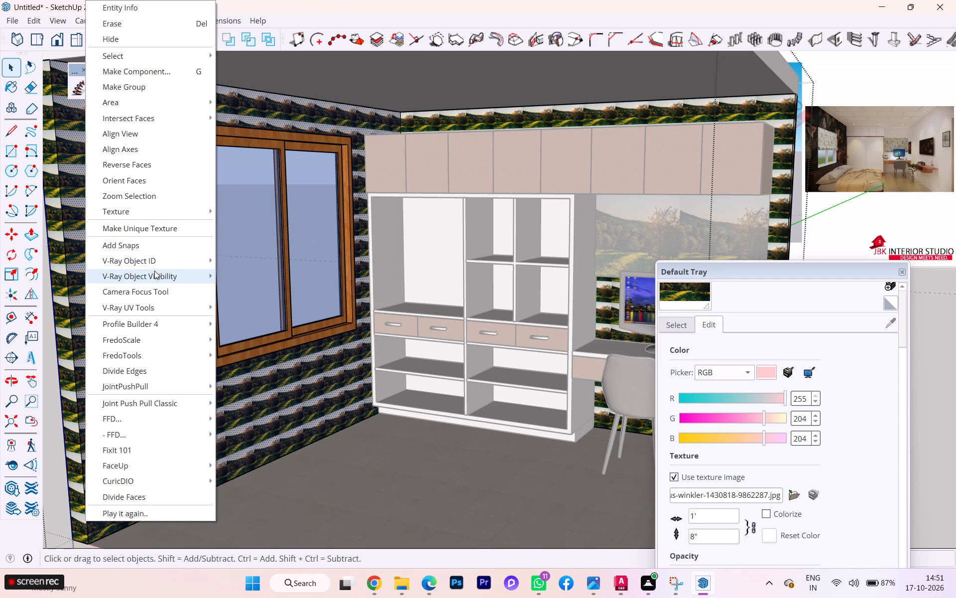
left_click(127, 205)
left_click(249, 209)
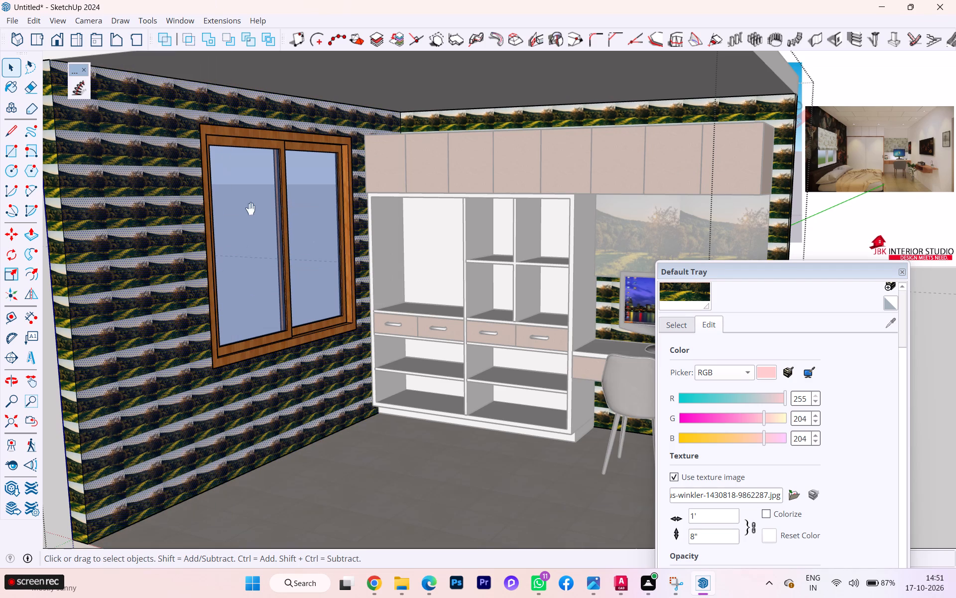
scroll(172, 397, "down", 4)
middle_click_drag(185, 411, 101, 430)
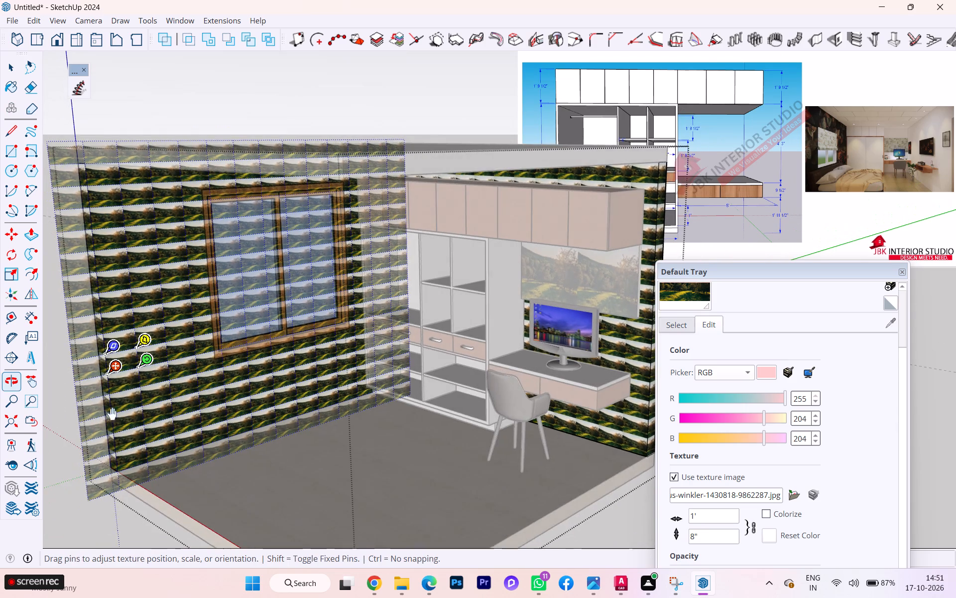
scroll(127, 388, "up", 1)
scroll(127, 388, "down", 1)
scroll(127, 387, "up", 1)
left_click_drag(119, 372, 128, 453)
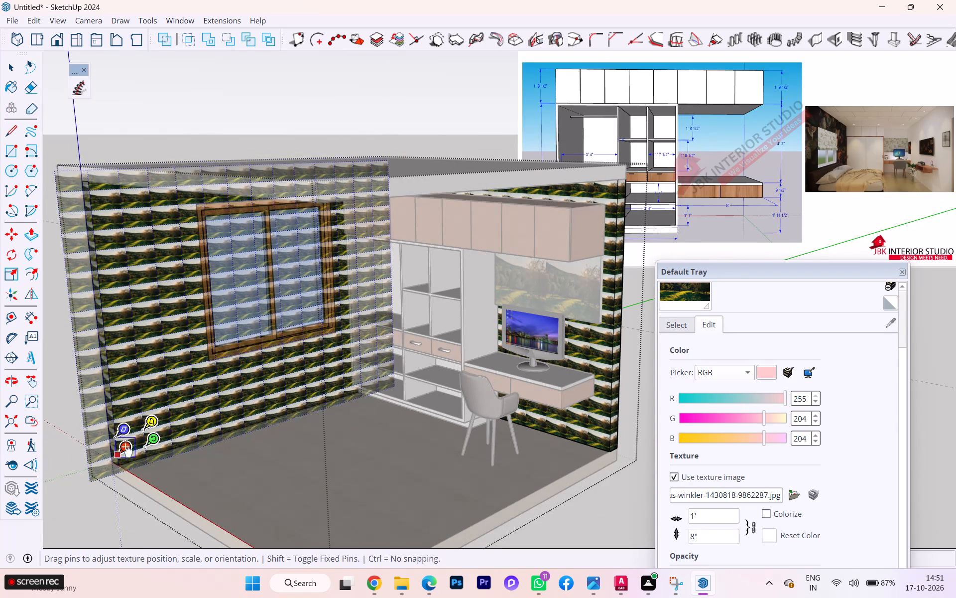
left_click_drag(128, 453, 127, 461)
Stretch and align the texture along the window wall's base to the bottom corner beside the wall unit.
left_click_drag(160, 452, 216, 430)
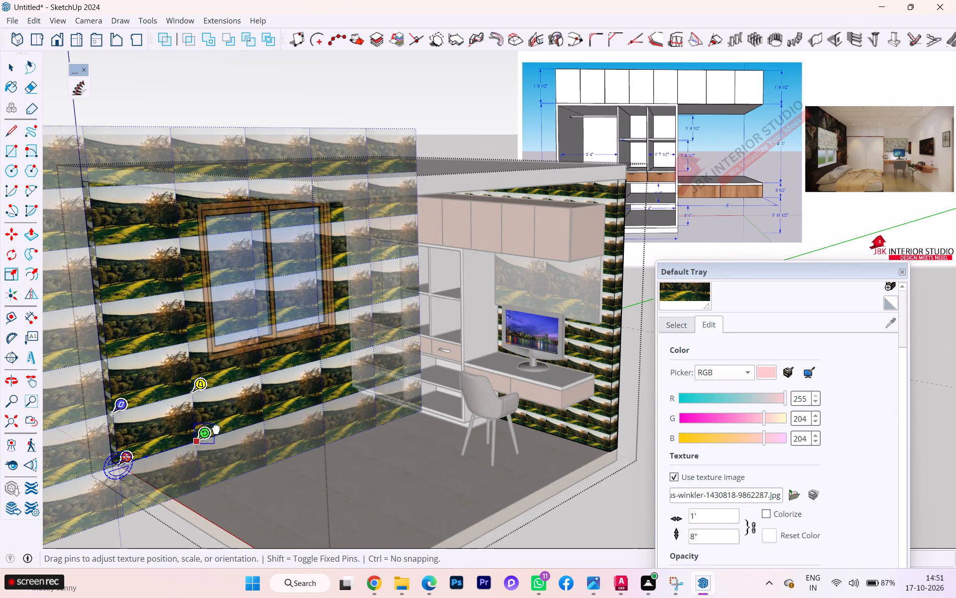
left_click_drag(216, 430, 375, 383)
scroll(370, 382, "down", 2)
scroll(370, 382, "up", 7)
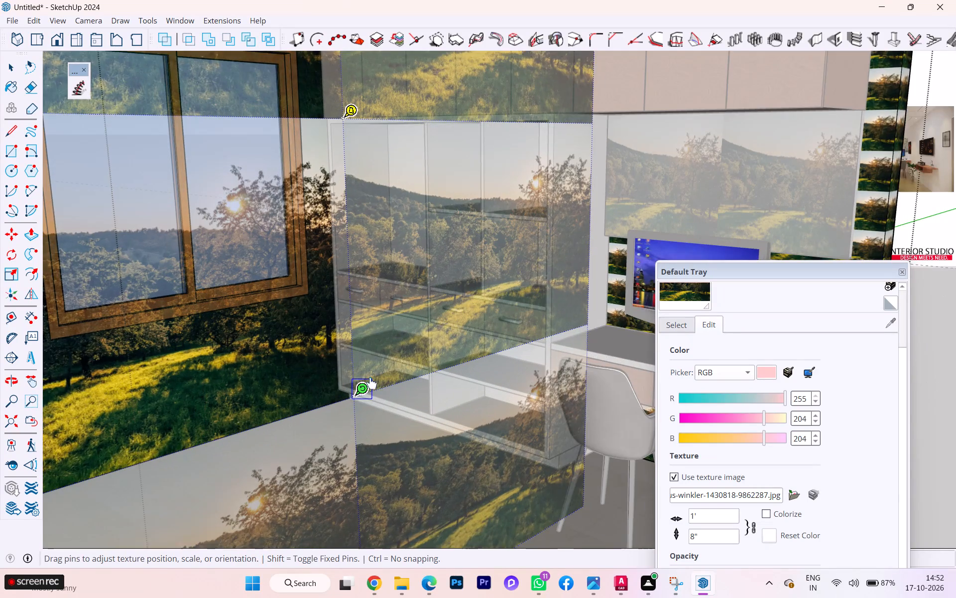
scroll(372, 384, "up", 3)
left_click_drag(369, 392, 358, 386)
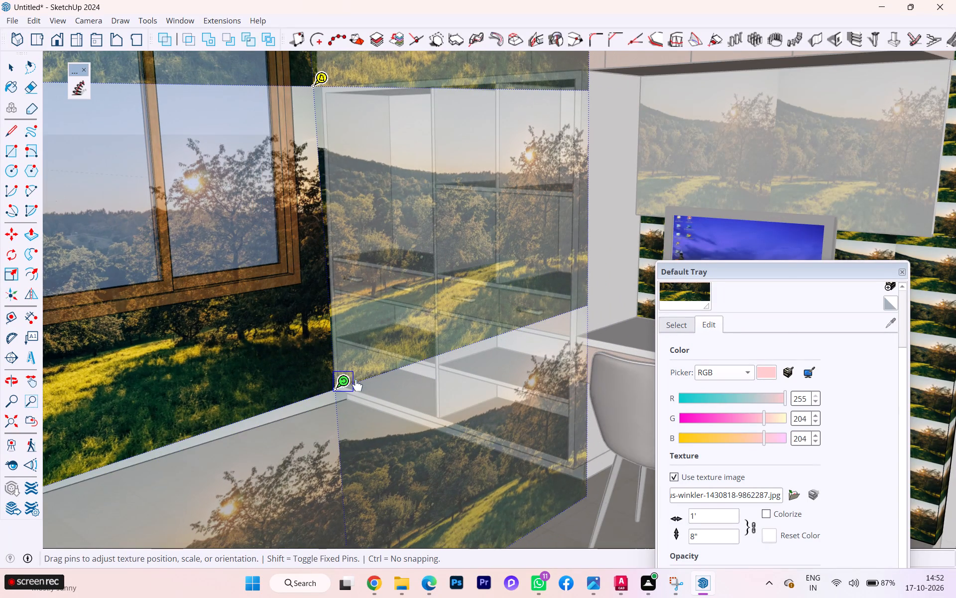
scroll(356, 390, "down", 1)
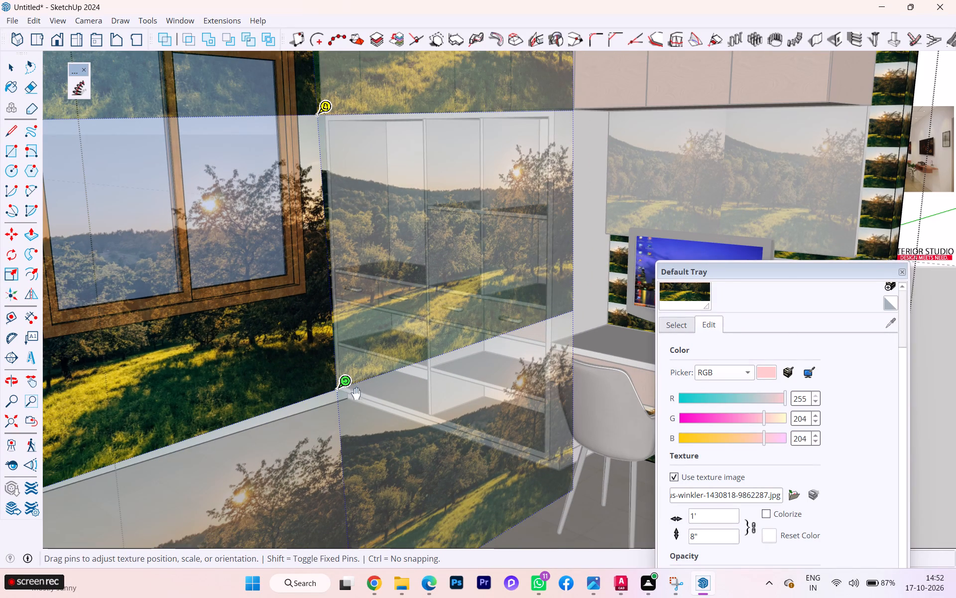
left_click_drag(347, 388, 355, 399)
scroll(366, 389, "down", 6)
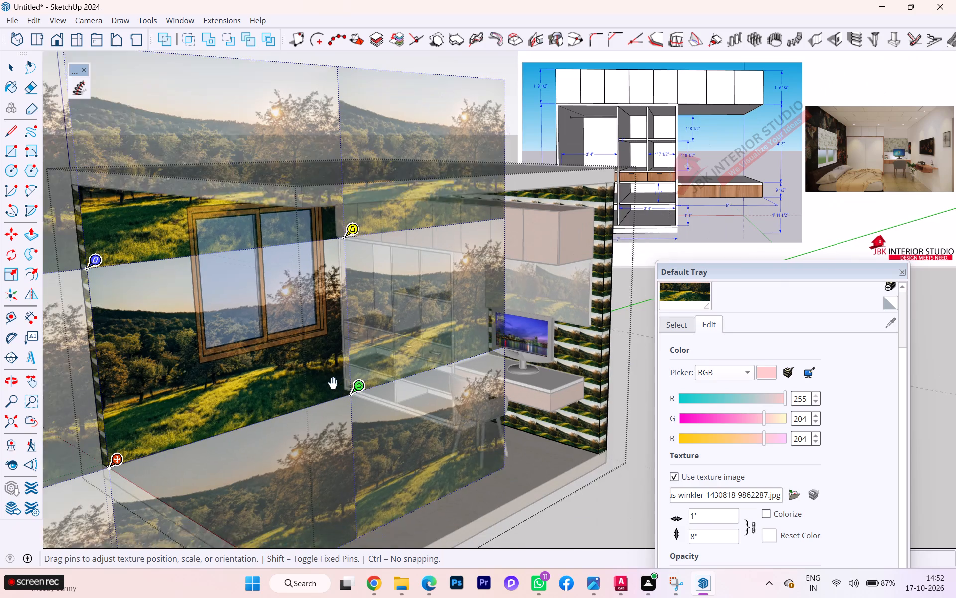
Stretch the texture's height to the window wall's top corner so one hillside image fills the face, and finish positioning.
scroll(333, 383, "down", 1)
scroll(133, 255, "up", 2)
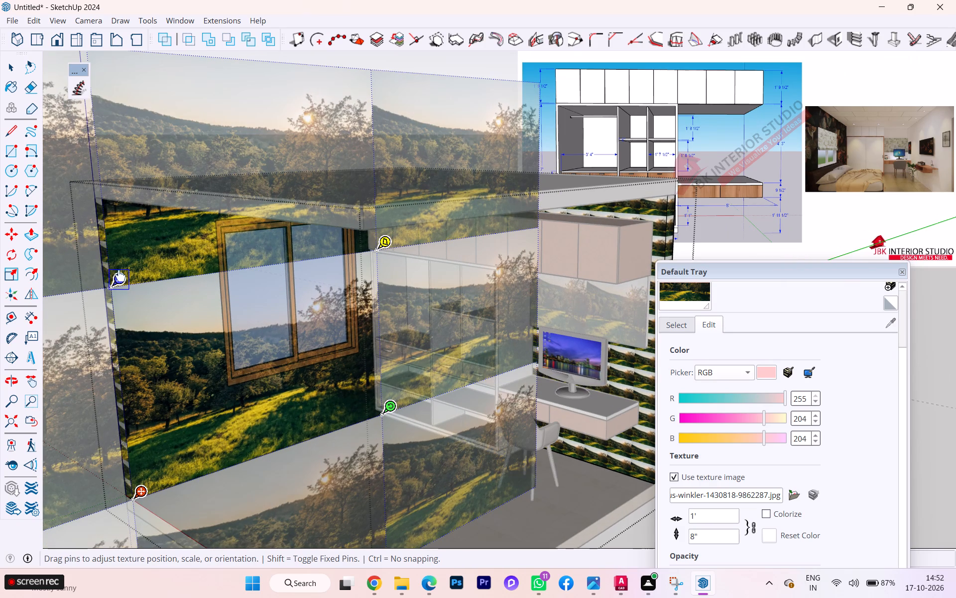
left_click_drag(121, 277, 113, 207)
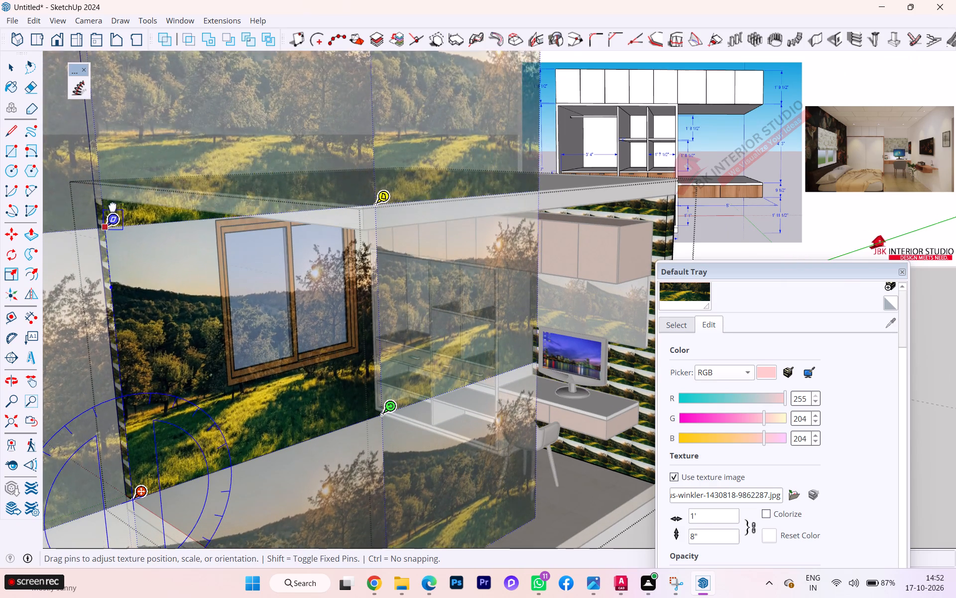
left_click_drag(113, 207, 110, 189)
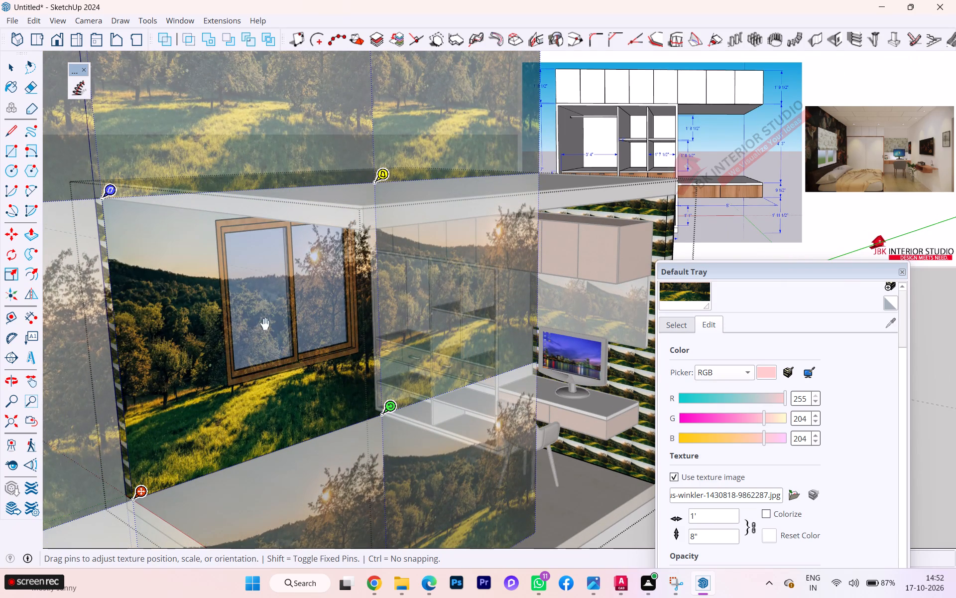
scroll(265, 324, "down", 4)
left_click(580, 469)
scroll(307, 425, "up", 2)
left_click(101, 476)
Open the wall group and paint the outer face of the wall behind the desk with Color A03.
scroll(272, 345, "up", 4)
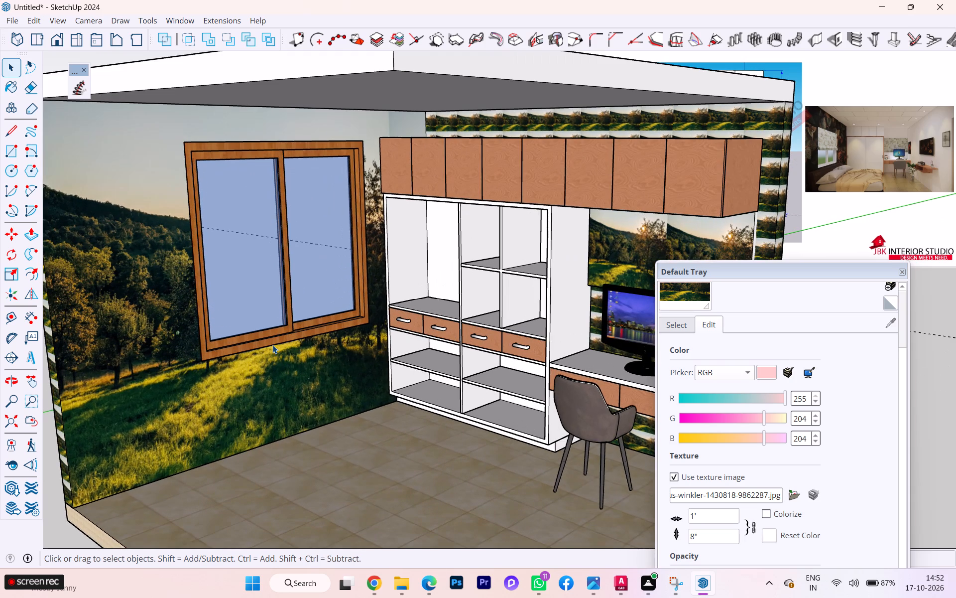
scroll(277, 349, "down", 1)
middle_click_drag(277, 349, 109, 364)
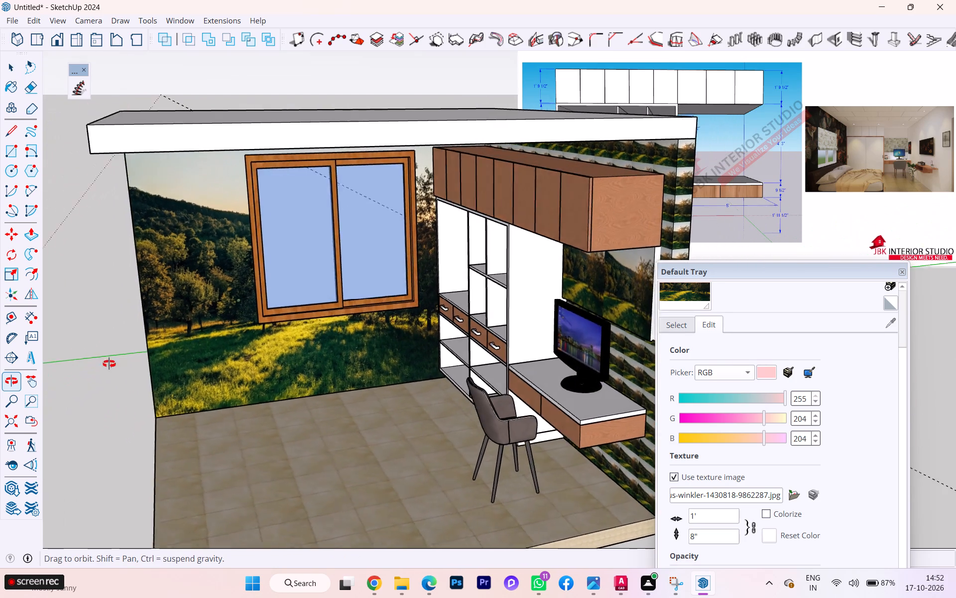
middle_click_drag(109, 364, 79, 361)
middle_click_drag(400, 354, 85, 375)
left_click(520, 352)
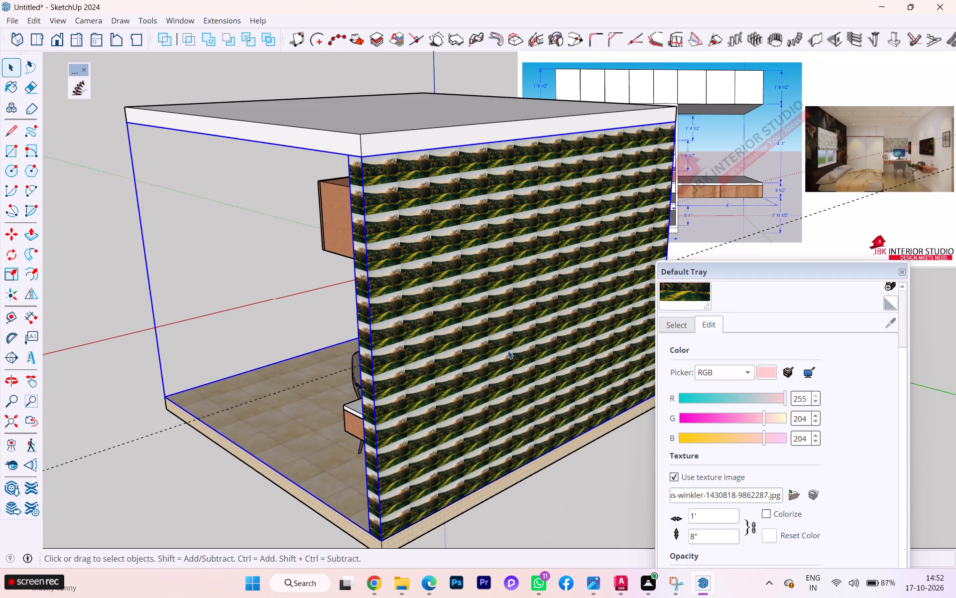
double_click(500, 347)
left_click(493, 345)
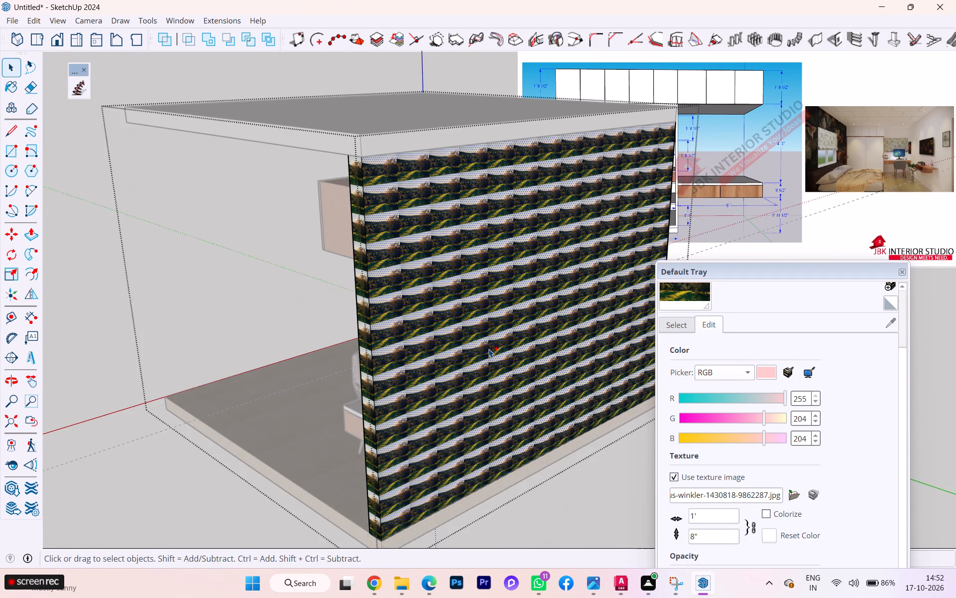
scroll(689, 357, "up", 2, "ctrl")
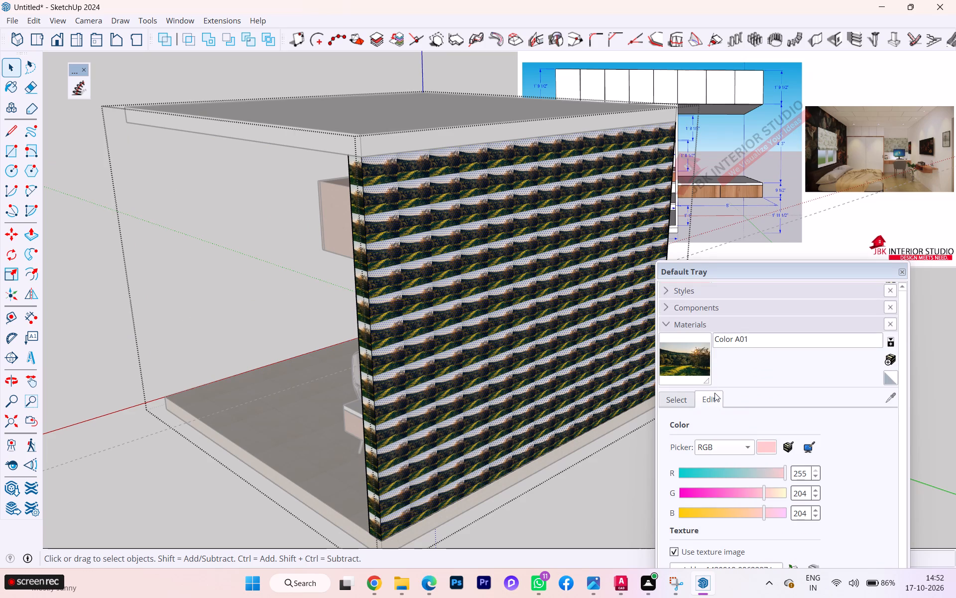
left_click(683, 400, "ctrl")
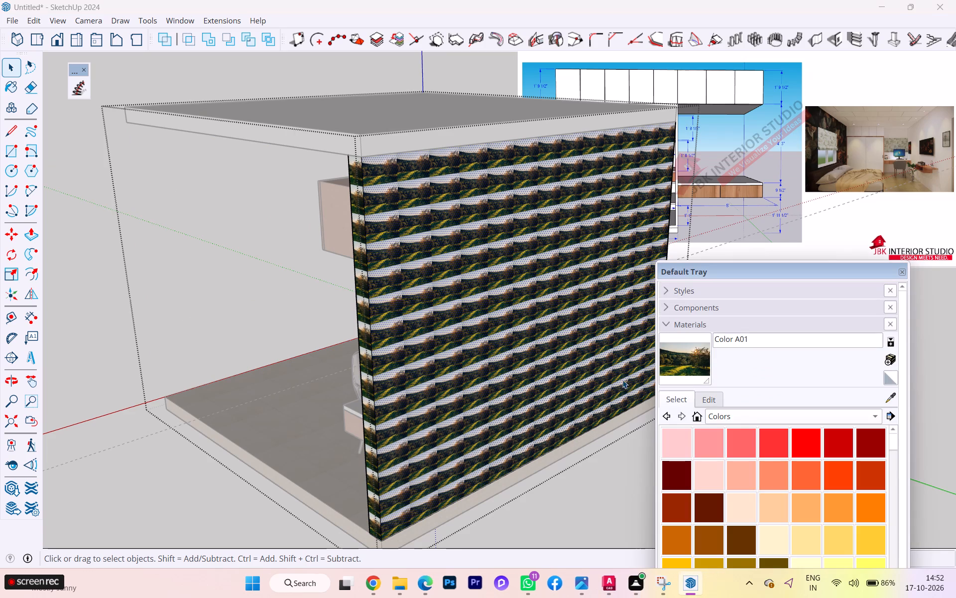
left_click(741, 445, "ctrl")
left_click(470, 371, "ctrl")
Paint the desk wall's exposed end face and its inner room-side face with Color A03.
scroll(428, 372, "down", 2, "ctrl")
middle_click_drag(428, 373, 464, 361, "ctrl")
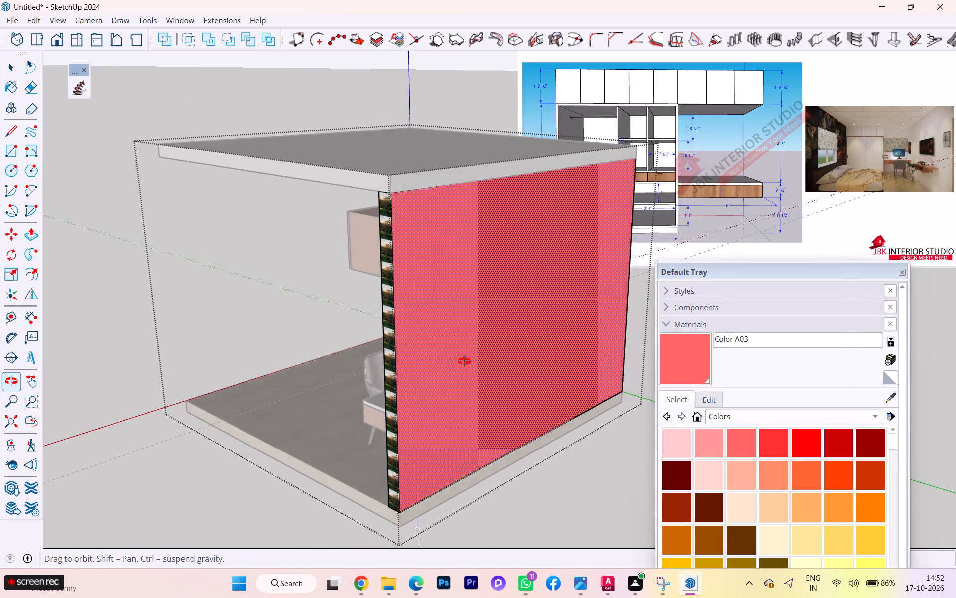
middle_click_drag(464, 361, 544, 373, "ctrl")
scroll(538, 370, "up", 1, "ctrl")
left_click(424, 359, "ctrl")
middle_click_drag(461, 363, 621, 358, "ctrl")
scroll(469, 366, "down", 1, "ctrl")
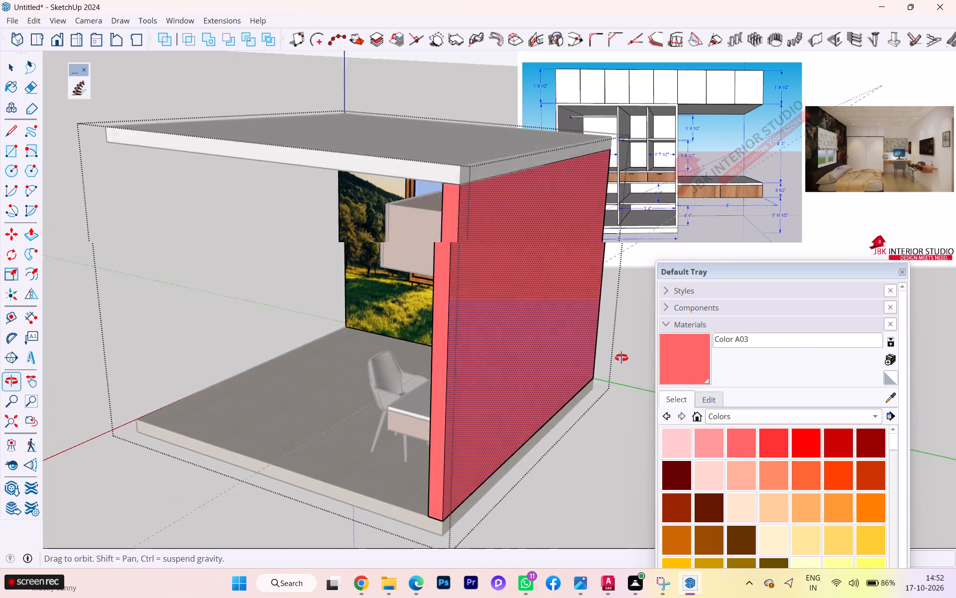
middle_click_drag(621, 358, 797, 345, "ctrl")
scroll(611, 397, "up", 3, "ctrl")
middle_click_drag(611, 390, 602, 399, "ctrl")
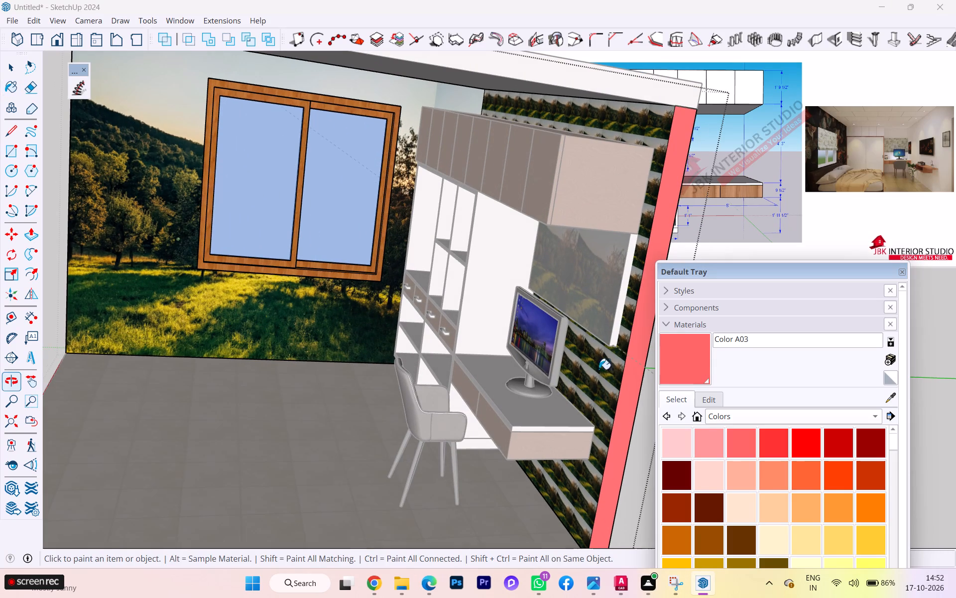
left_click(561, 111, "ctrl")
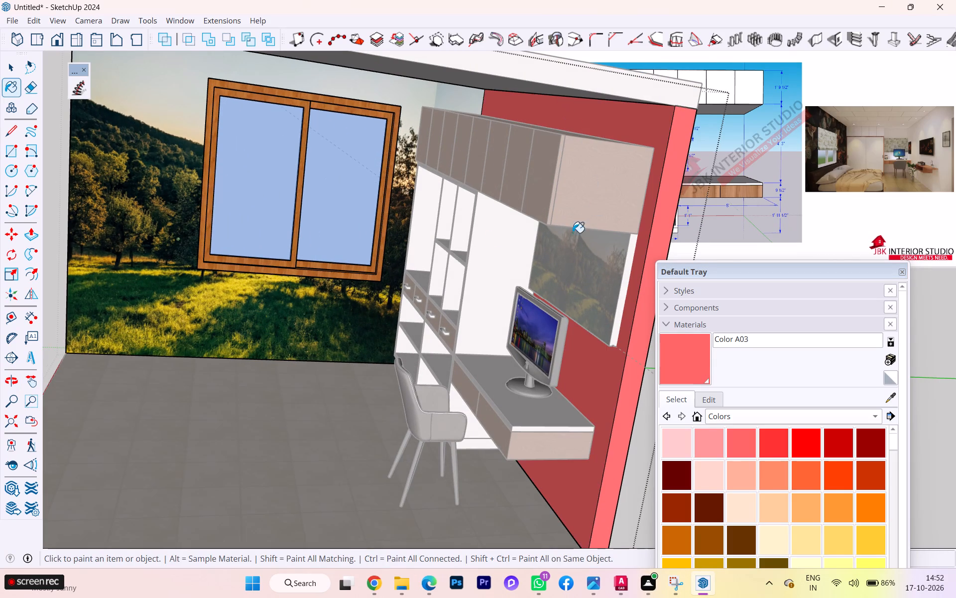
Paint the outer face of the window wall with Color A03.
scroll(412, 247, "down", 1)
scroll(412, 247, "up", 1)
middle_click_drag(412, 249, 696, 218)
scroll(611, 225, "down", 3)
scroll(521, 251, "down", 1)
middle_click_drag(408, 265, 601, 250)
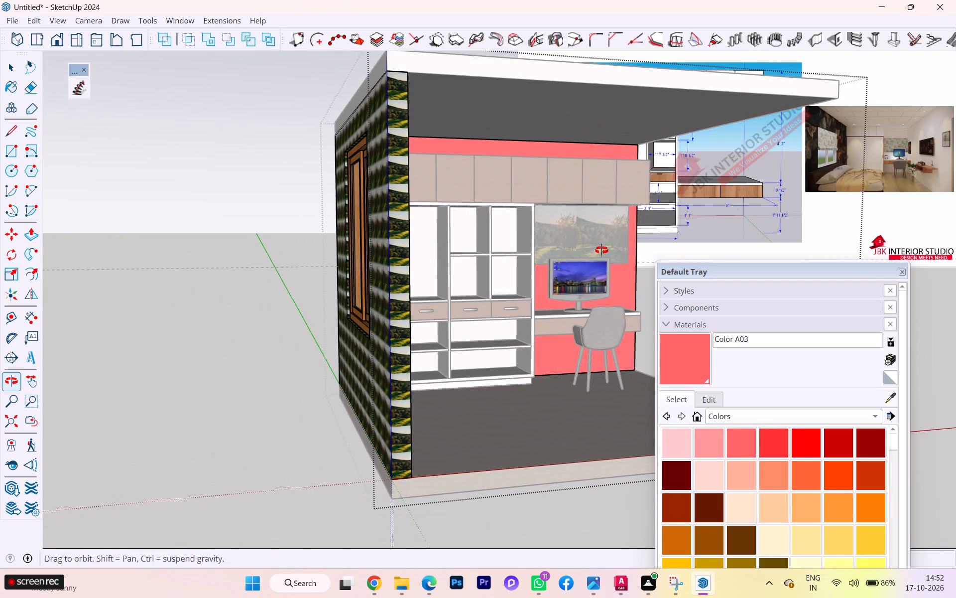
middle_click_drag(601, 250, 602, 250)
scroll(415, 256, "down", 2)
middle_click_drag(400, 266, 611, 302)
left_click(595, 348)
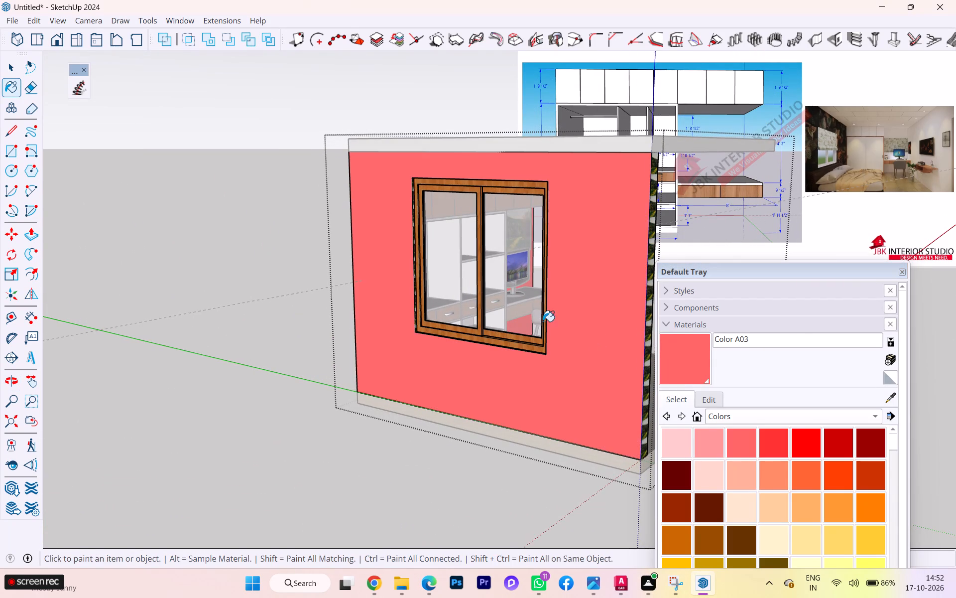
Paint the window wall's exposed end face with Color A03 and exit the wall group.
middle_click_drag(543, 321, 297, 325)
scroll(530, 322, "down", 1)
scroll(392, 307, "up", 2)
left_click(382, 292)
middle_click_drag(385, 293, 310, 313)
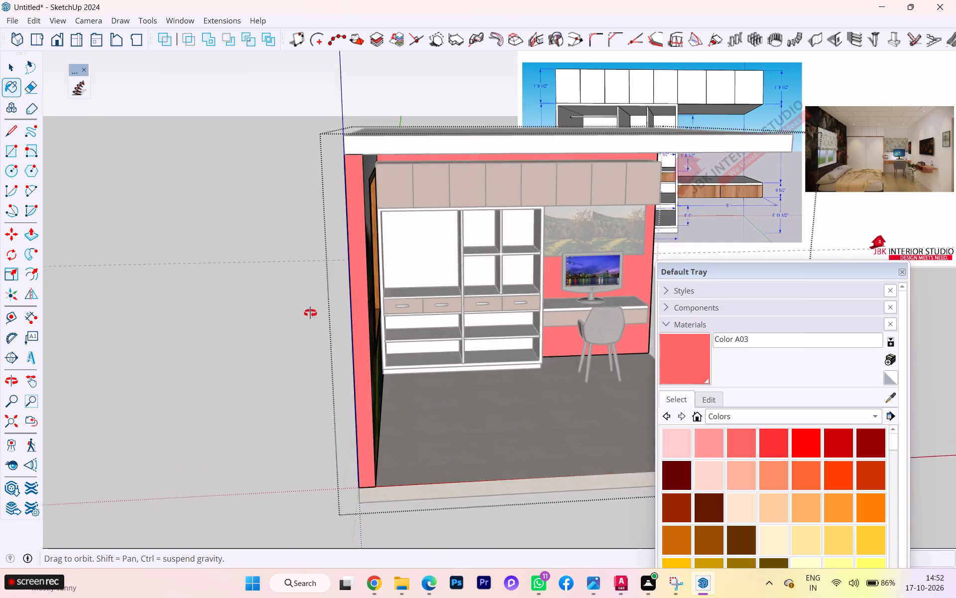
middle_click_drag(310, 313, 91, 260)
middle_click_drag(604, 221, 310, 279)
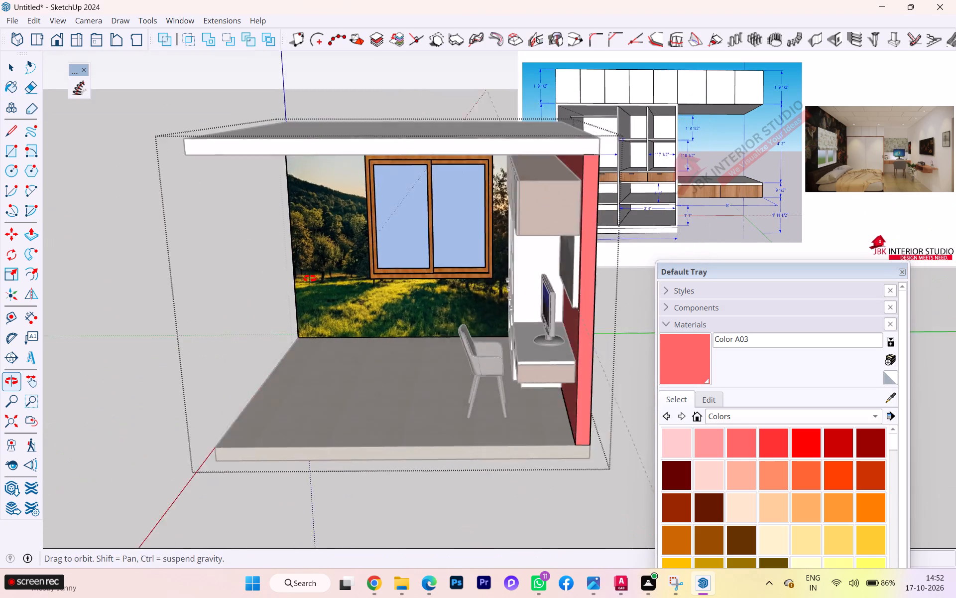
middle_click_drag(310, 279, 135, 322)
key("space")
left_click(315, 469)
Inspect the recolored walls and the hillside texture on the window wall from several angles.
middle_click_drag(307, 451, 318, 447)
scroll(309, 448, "down", 1)
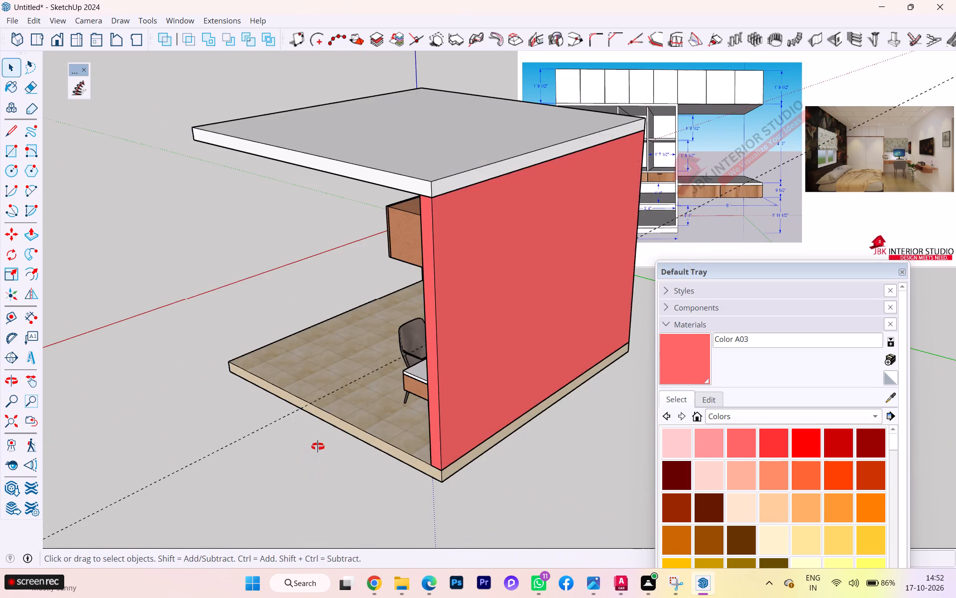
middle_click_drag(318, 447, 820, 386)
middle_click_drag(569, 392, 682, 357)
scroll(627, 389, "up", 3)
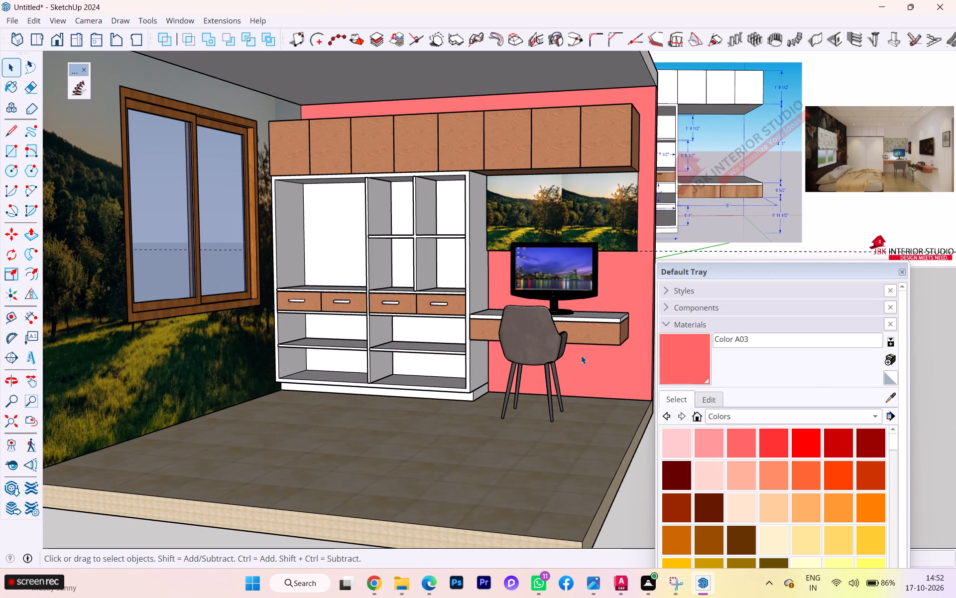
scroll(382, 384, "down", 2)
scroll(180, 390, "up", 5)
scroll(186, 378, "down", 1)
middle_click_drag(186, 377, 40, 380)
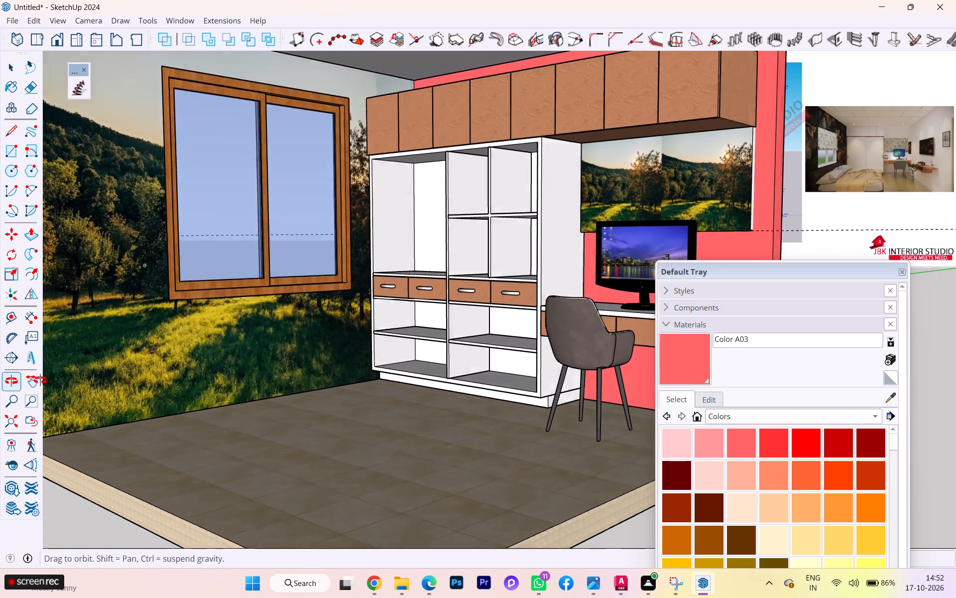
middle_click_drag(40, 380, 40, 380)
middle_click_drag(222, 357, 182, 421)
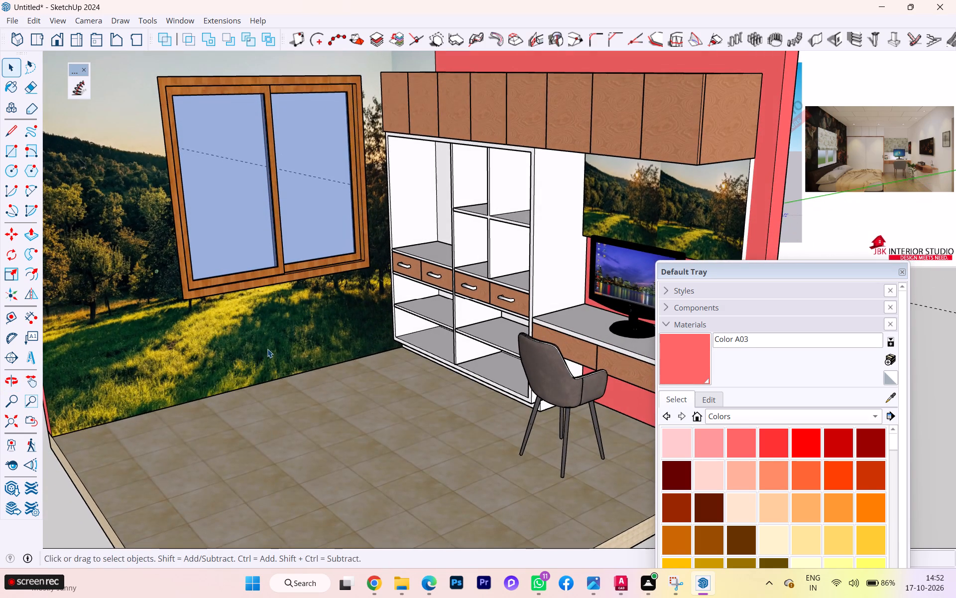
scroll(267, 349, "up", 3)
scroll(267, 349, "down", 1)
scroll(267, 349, "up", 1)
scroll(267, 349, "down", 5)
middle_click_drag(319, 358, 548, 343)
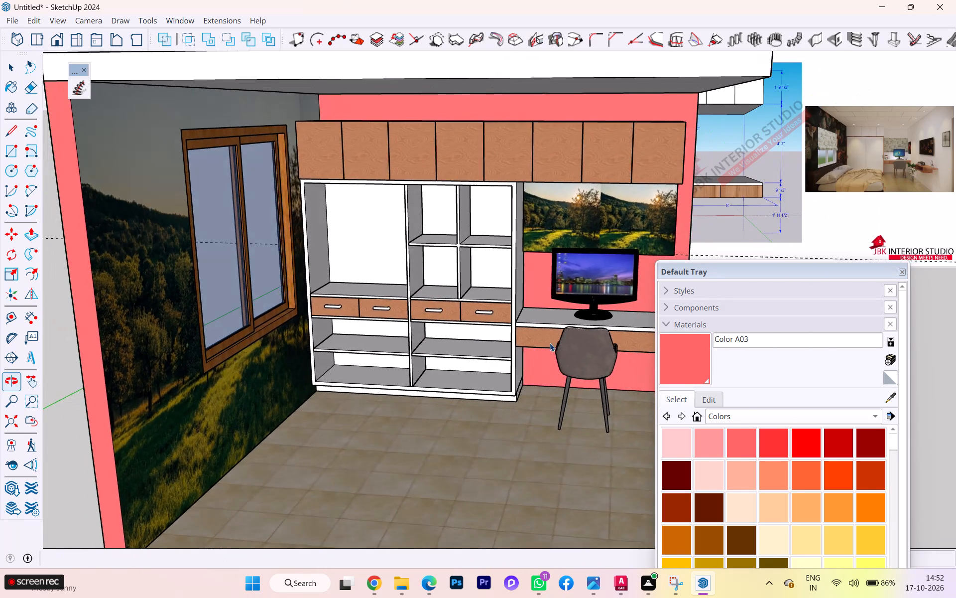
Select the hillside photo panel above the desk and examine its texture up close.
scroll(595, 300, "up", 3)
left_click(626, 210)
scroll(626, 210, "up", 1)
scroll(626, 210, "down", 2)
scroll(626, 210, "up", 4)
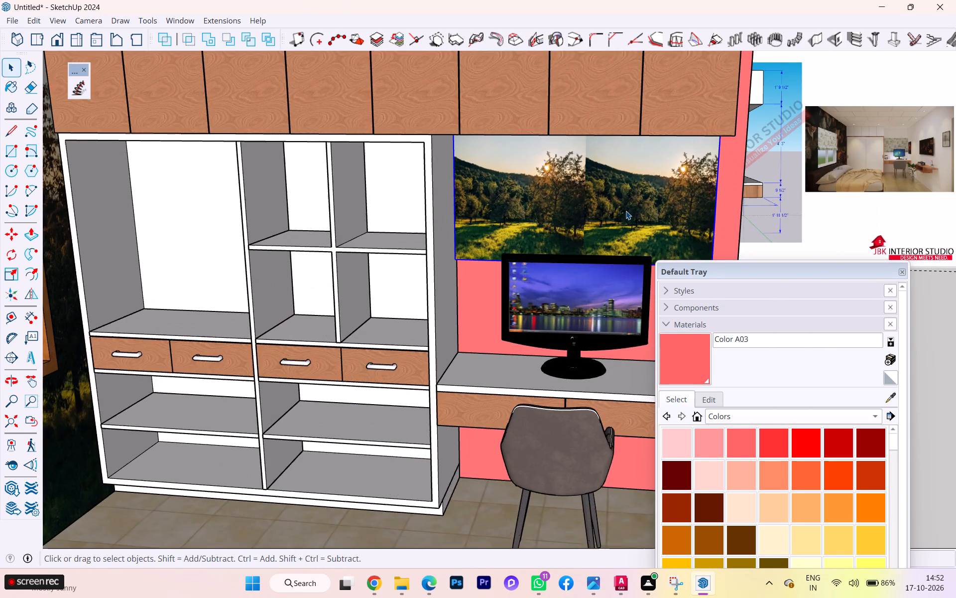
scroll(626, 211, "up", 2)
scroll(626, 211, "down", 1)
scroll(626, 211, "up", 5)
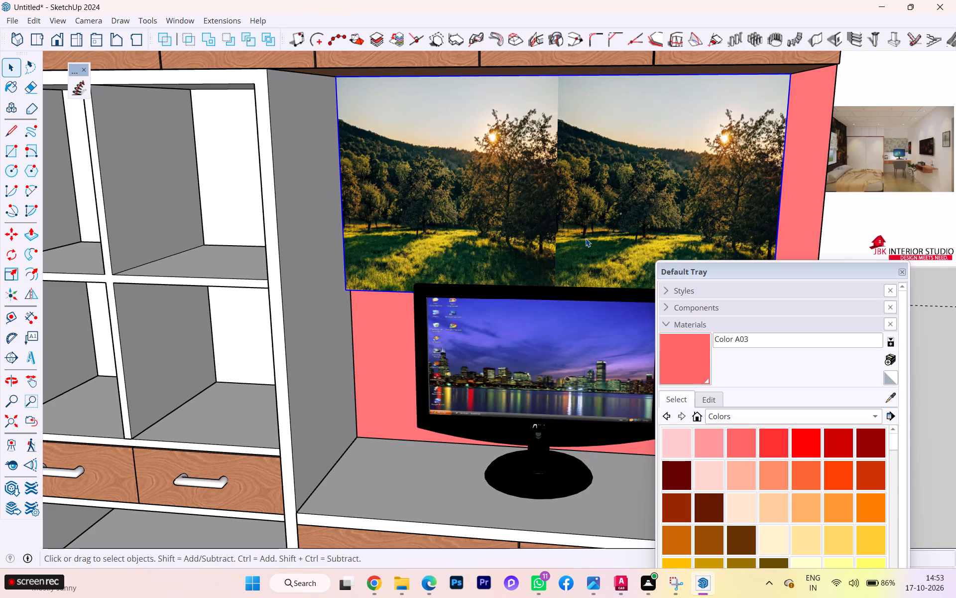
Switch to Chrome and look through the Pexels "wall floral background" photo results for a suitable wall image.
left_click(389, 527)
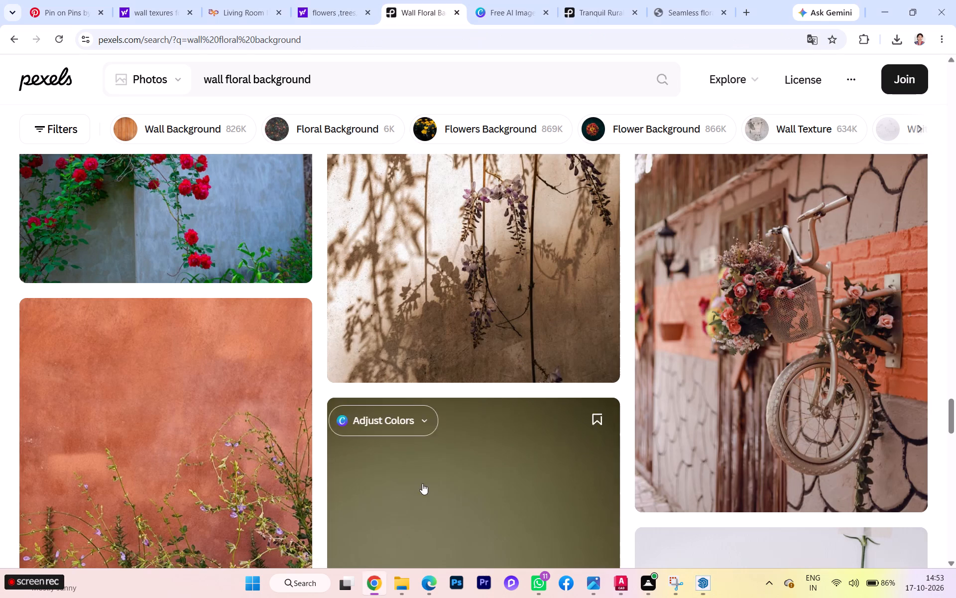
scroll(498, 335, "up", 2)
scroll(500, 334, "down", 1)
scroll(500, 334, "up", 2)
scroll(500, 334, "down", 5)
scroll(505, 337, "up", 1)
scroll(505, 337, "down", 2)
scroll(505, 337, "up", 1)
scroll(505, 337, "down", 2)
scroll(505, 337, "up", 1)
scroll(505, 337, "down", 1)
scroll(505, 337, "up", 2)
scroll(505, 337, "down", 4)
scroll(505, 338, "up", 1)
scroll(505, 338, "down", 1)
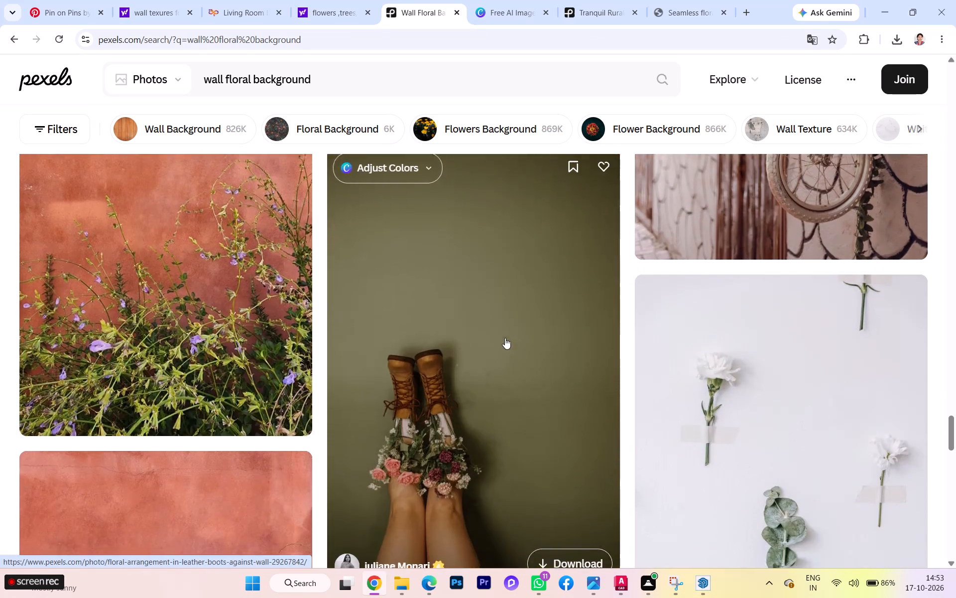
scroll(505, 338, "down", 7)
scroll(505, 339, "up", 1)
scroll(505, 339, "down", 6)
scroll(510, 378, "up", 1)
scroll(506, 364, "down", 5)
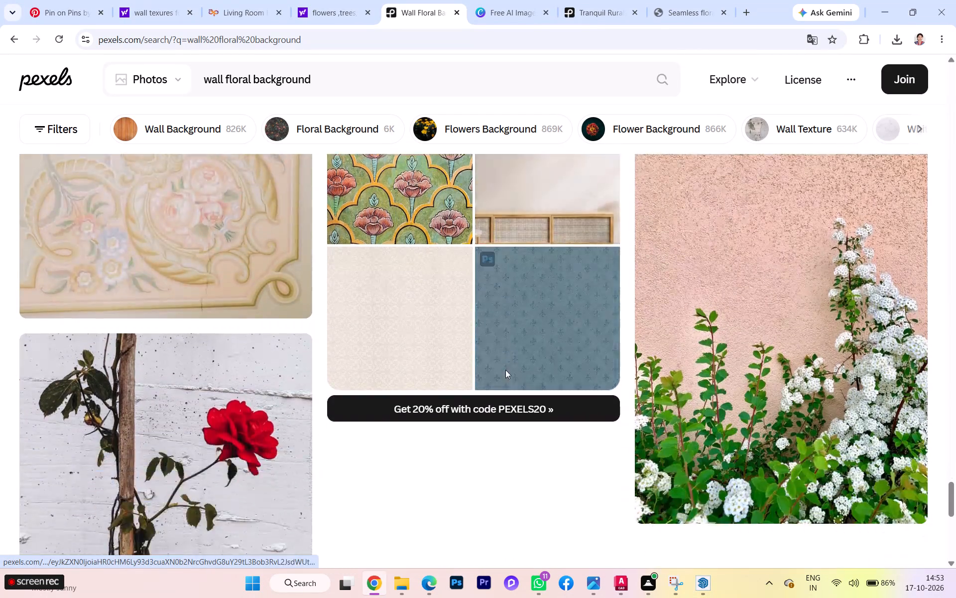
scroll(505, 371, "down", 7)
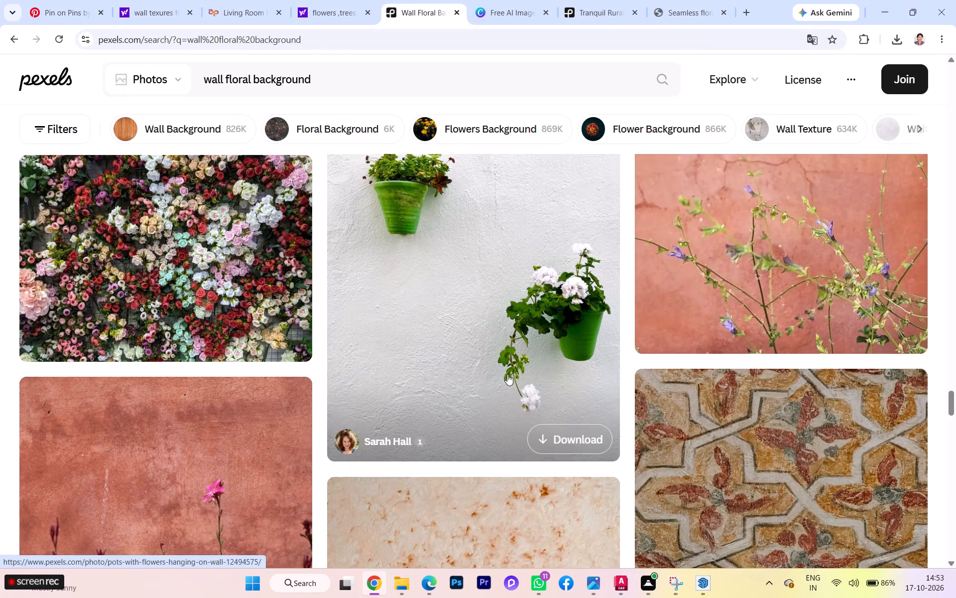
scroll(508, 374, "down", 2)
scroll(510, 376, "up", 1)
scroll(510, 376, "down", 2)
scroll(512, 378, "up", 5)
scroll(512, 379, "down", 7)
scroll(512, 380, "up", 3)
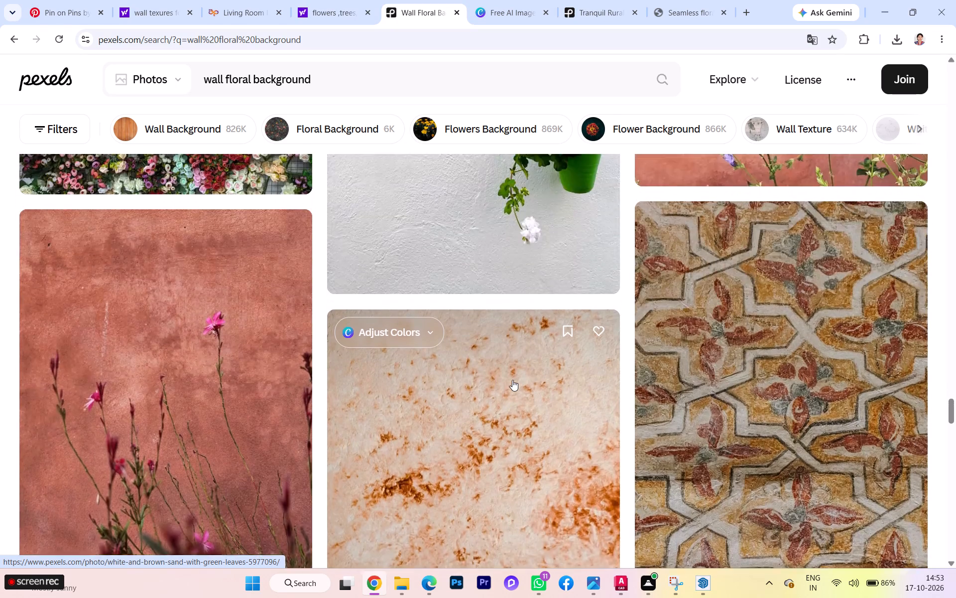
scroll(512, 380, "up", 4)
scroll(512, 380, "down", 10)
scroll(512, 380, "up", 1)
scroll(512, 380, "down", 11)
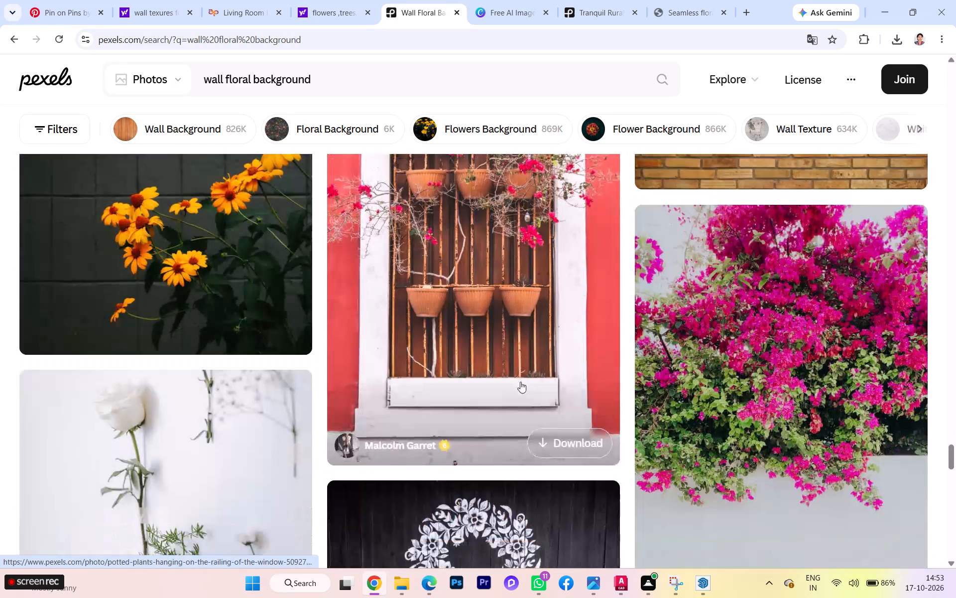
scroll(521, 382, "down", 2)
scroll(521, 382, "up", 2)
scroll(521, 382, "down", 15)
scroll(523, 386, "up", 3)
scroll(523, 386, "down", 2)
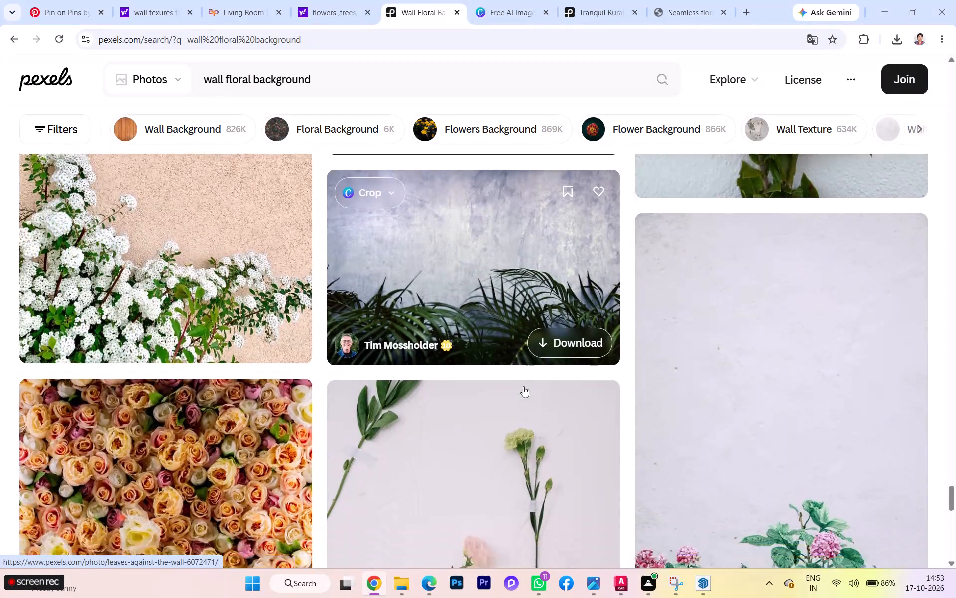
scroll(524, 386, "down", 4)
scroll(532, 391, "up", 6)
scroll(533, 390, "down", 1)
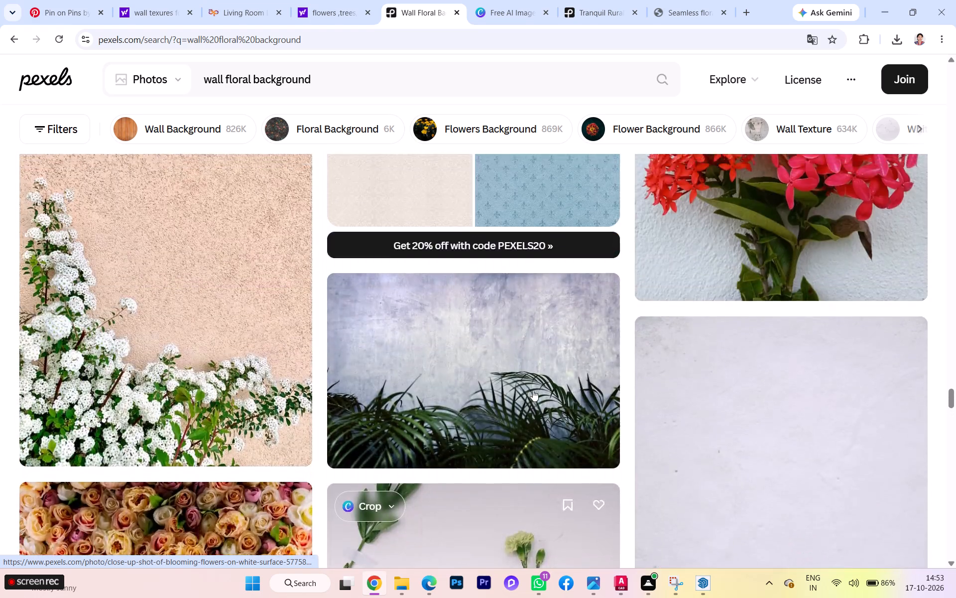
scroll(533, 390, "down", 2)
scroll(533, 390, "up", 2)
scroll(533, 390, "down", 12)
scroll(542, 393, "up", 1)
scroll(542, 393, "down", 11)
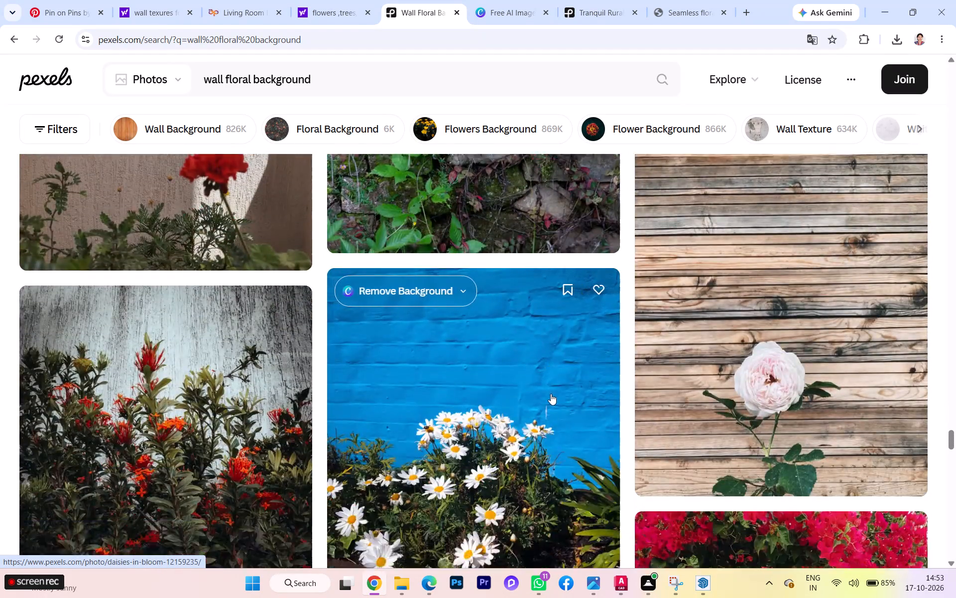
scroll(555, 396, "up", 3)
scroll(555, 395, "down", 16)
scroll(578, 402, "up", 5)
scroll(578, 402, "down", 4)
scroll(594, 403, "up", 2)
scroll(594, 403, "down", 4)
scroll(597, 404, "up", 1)
scroll(597, 404, "down", 6)
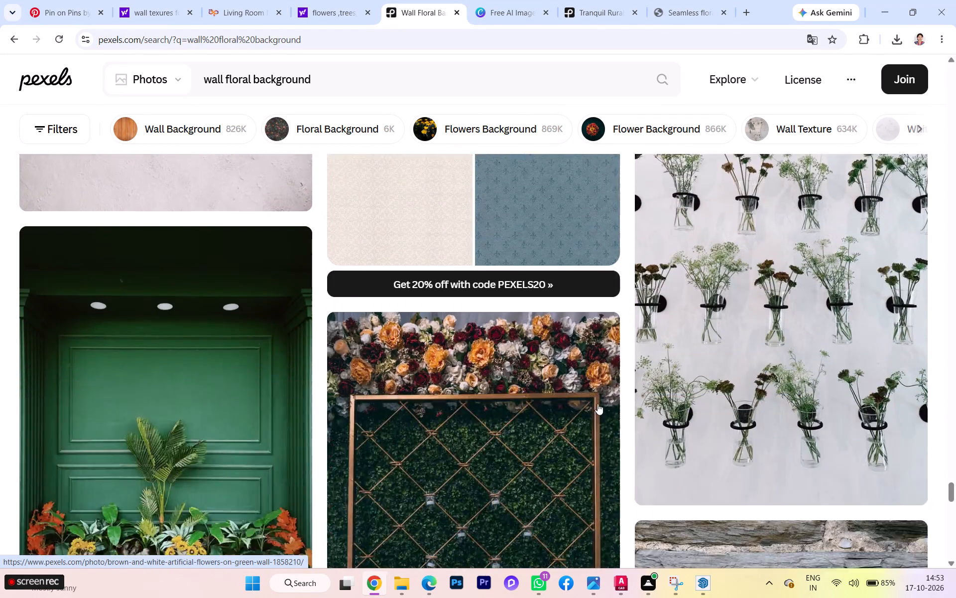
scroll(599, 403, "down", 2)
scroll(599, 402, "up", 1)
scroll(599, 402, "down", 1)
scroll(599, 402, "up", 1)
scroll(599, 402, "down", 2)
scroll(600, 402, "up", 4)
scroll(600, 401, "down", 1)
scroll(600, 401, "up", 1)
scroll(600, 401, "down", 1)
scroll(600, 401, "up", 1)
scroll(600, 401, "down", 1)
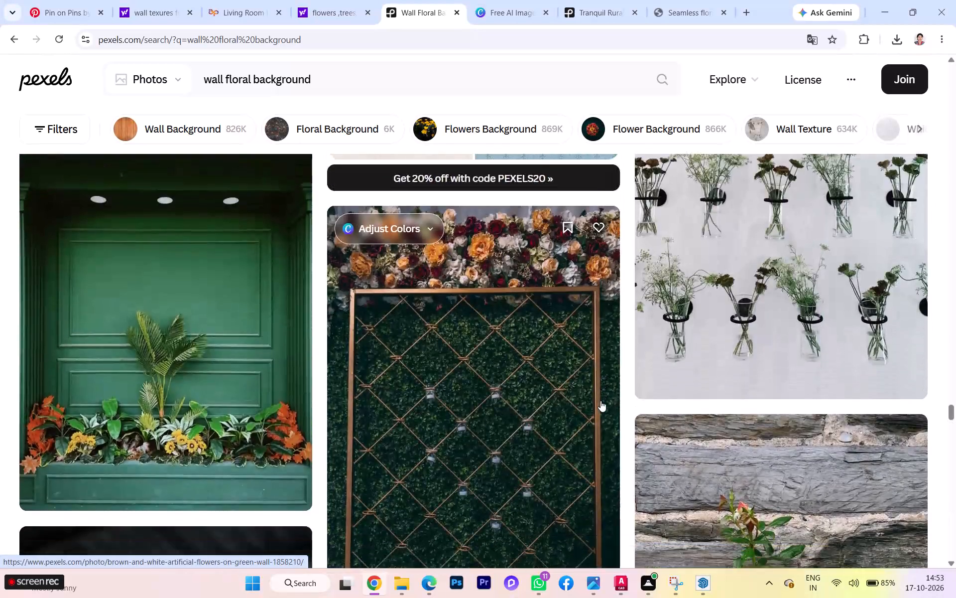
scroll(601, 401, "down", 5)
scroll(679, 408, "down", 2)
scroll(680, 408, "up", 2)
scroll(680, 408, "down", 4)
scroll(701, 407, "up", 1)
scroll(701, 407, "down", 7)
scroll(684, 409, "up", 1)
scroll(683, 409, "down", 2)
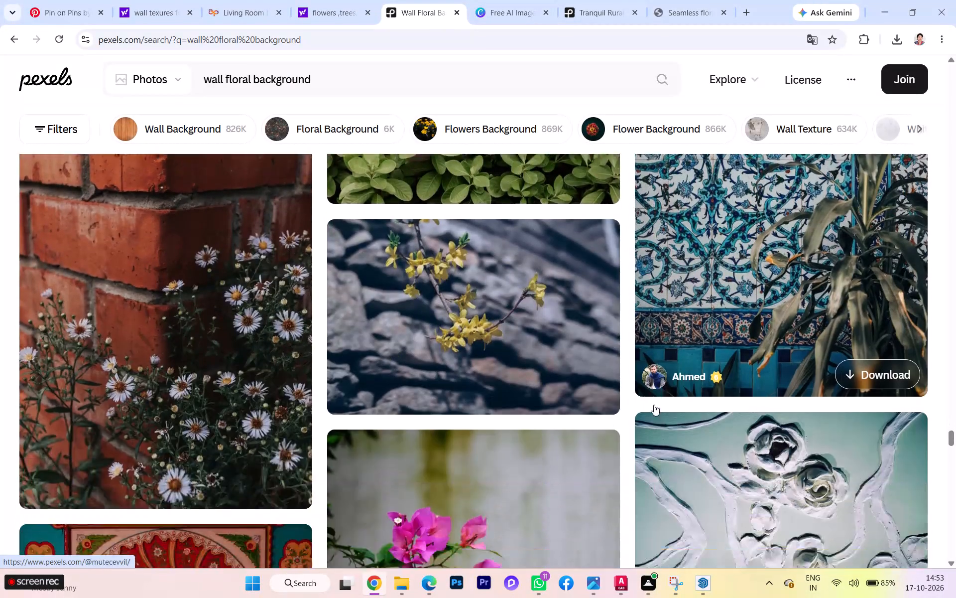
scroll(622, 405, "down", 1)
scroll(622, 404, "up", 2)
scroll(622, 404, "down", 9)
scroll(625, 401, "up", 1)
scroll(625, 401, "down", 3)
scroll(625, 402, "up", 2)
scroll(625, 402, "down", 2)
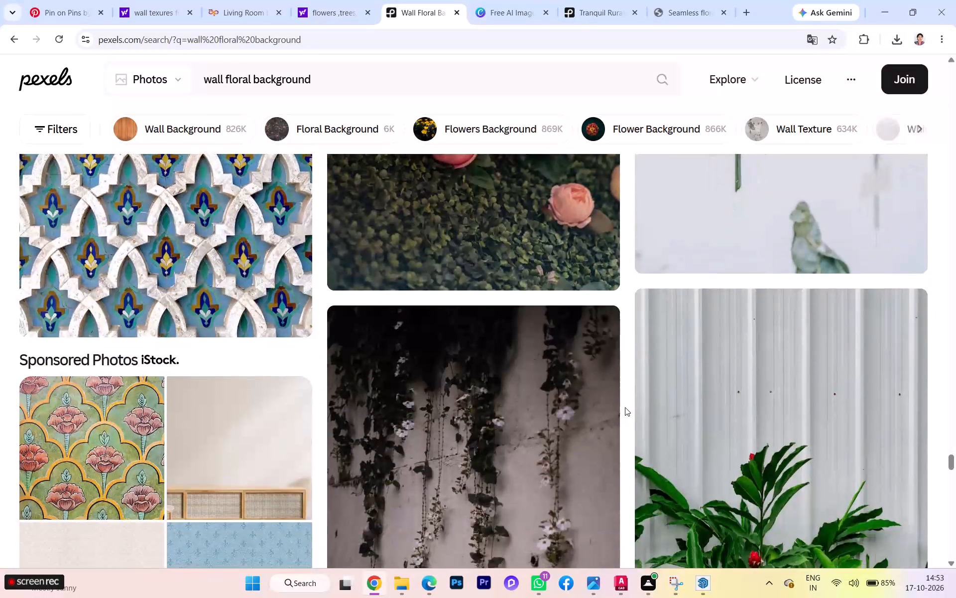
scroll(625, 407, "down", 2)
scroll(625, 407, "up", 4)
scroll(625, 407, "down", 7)
scroll(625, 408, "up", 2)
scroll(625, 408, "down", 7)
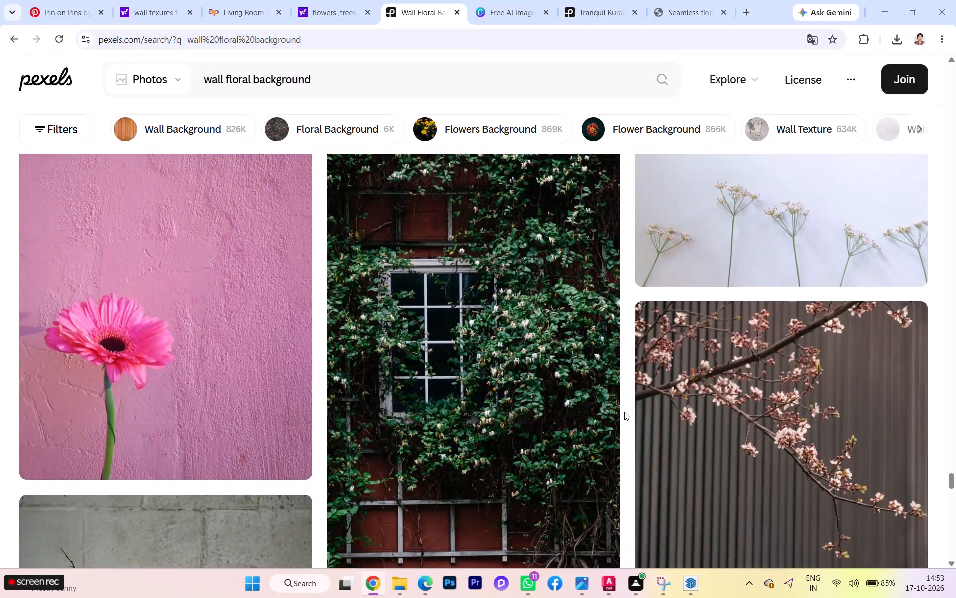
scroll(624, 412, "down", 15)
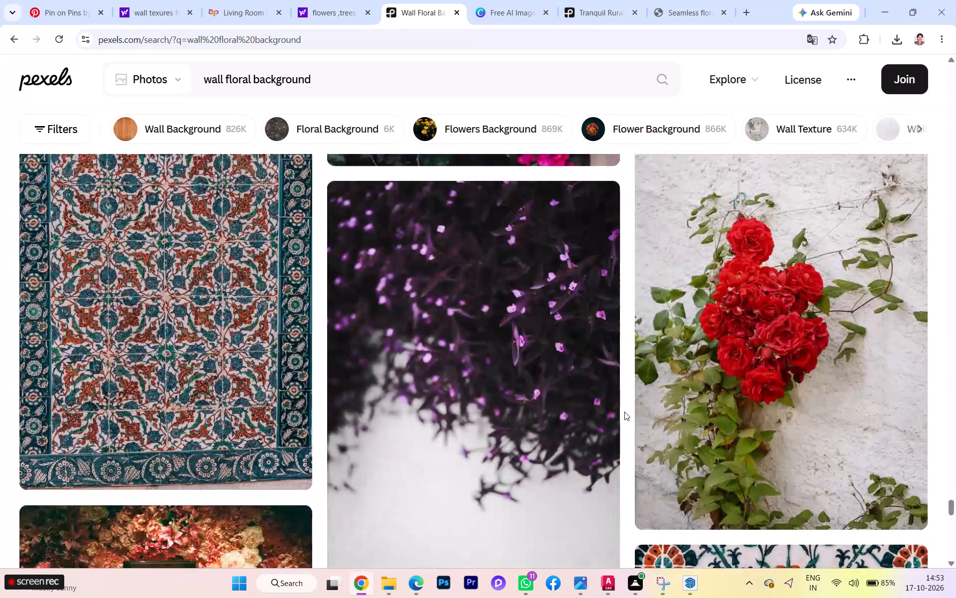
scroll(624, 412, "down", 8)
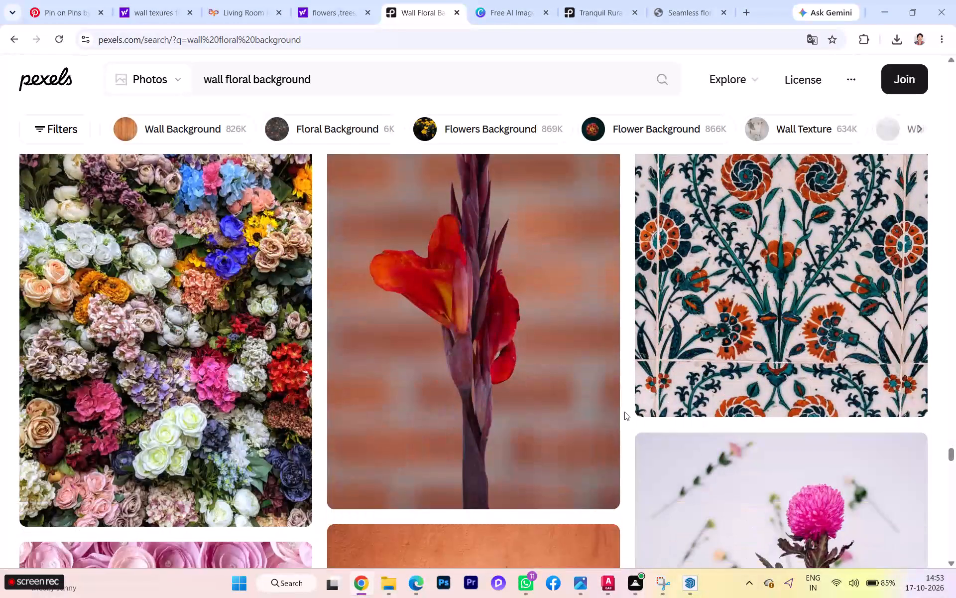
scroll(624, 412, "down", 2)
scroll(624, 412, "up", 1)
scroll(624, 412, "down", 11)
scroll(624, 414, "up", 2)
scroll(623, 414, "down", 1)
scroll(623, 414, "up", 7)
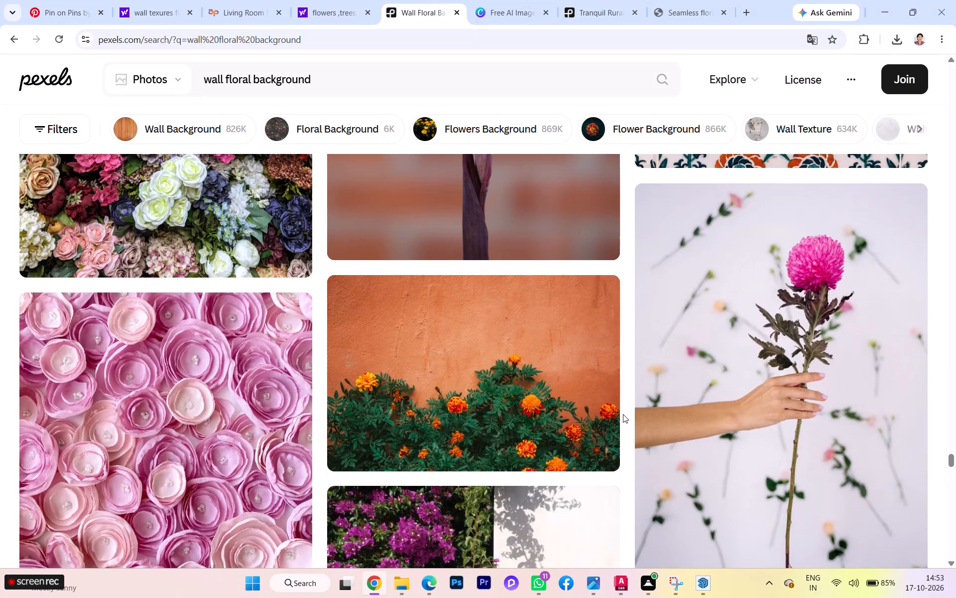
Download the Pexels photo of orange marigolds growing against an orange plaster wall and dismiss the thank-you popup.
scroll(623, 414, "down", 1)
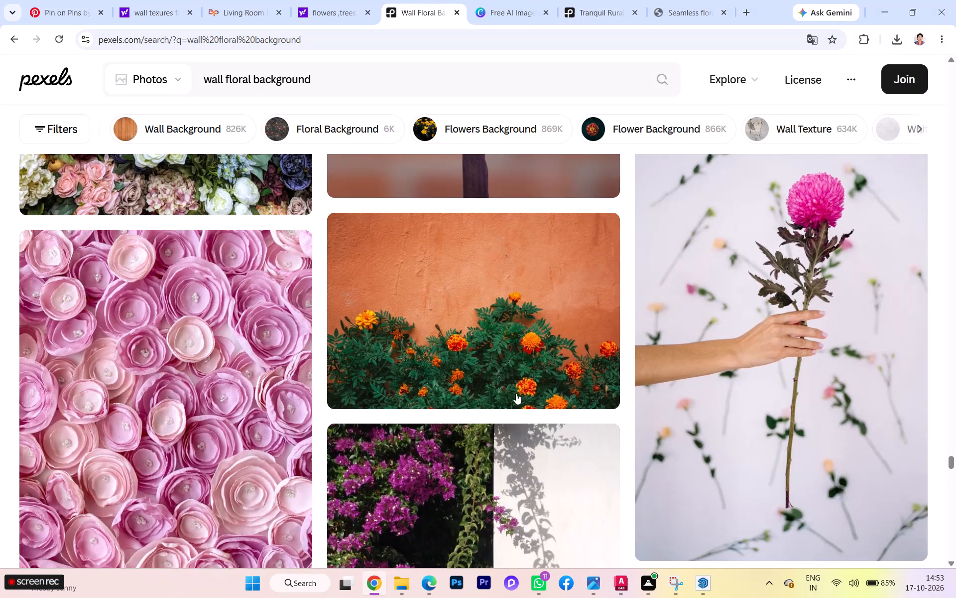
left_click(550, 391)
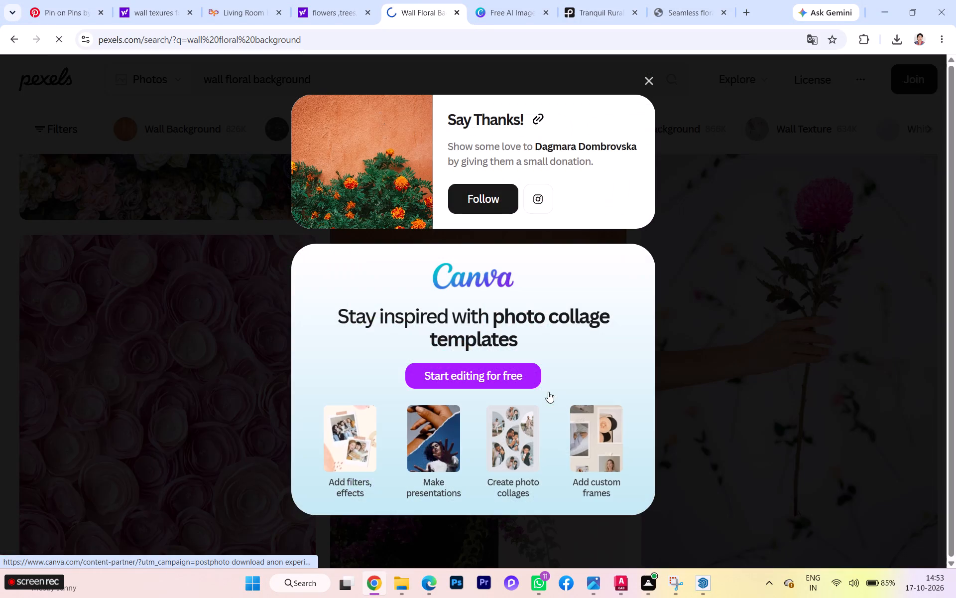
left_click(644, 81)
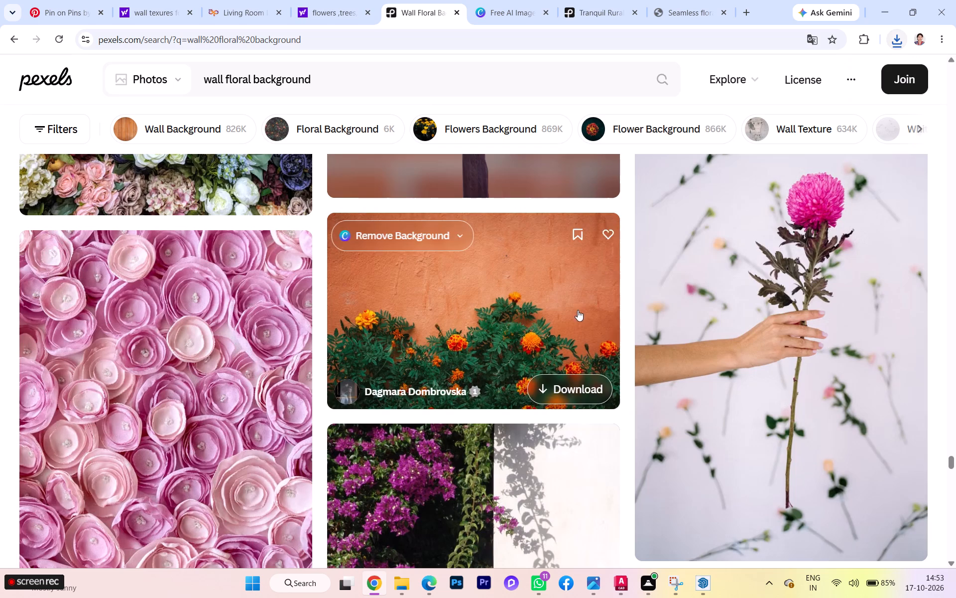
Browse further through the Pexels "wall floral background" photo results for another suitable wall image.
scroll(577, 355, "down", 11)
scroll(597, 353, "up", 1)
scroll(597, 353, "down", 1)
scroll(597, 353, "up", 3)
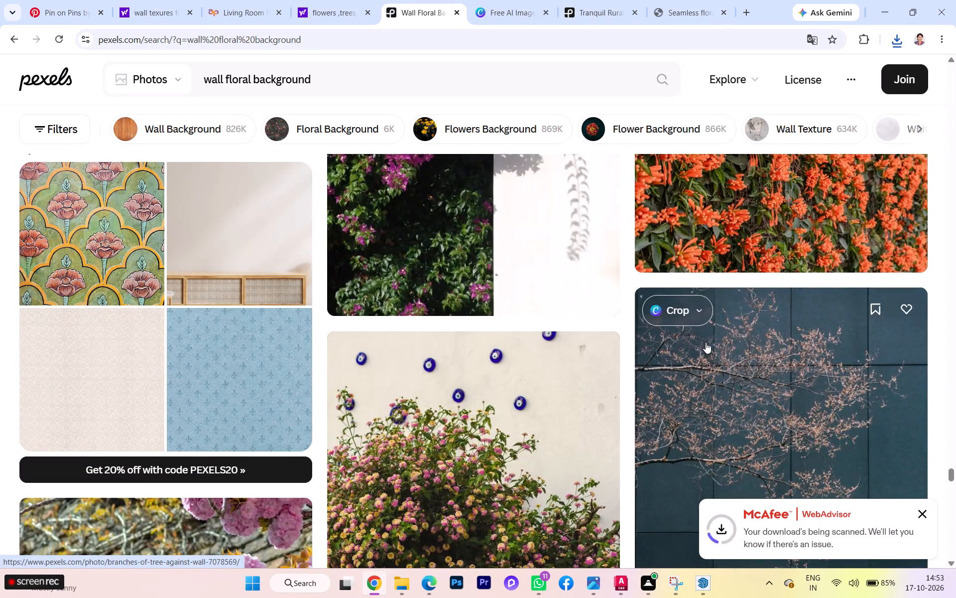
scroll(706, 342, "down", 1)
scroll(706, 342, "up", 2)
scroll(703, 344, "down", 1)
scroll(692, 352, "up", 1)
scroll(547, 368, "down", 5)
scroll(547, 368, "up", 1)
scroll(547, 368, "down", 8)
scroll(568, 365, "up", 1)
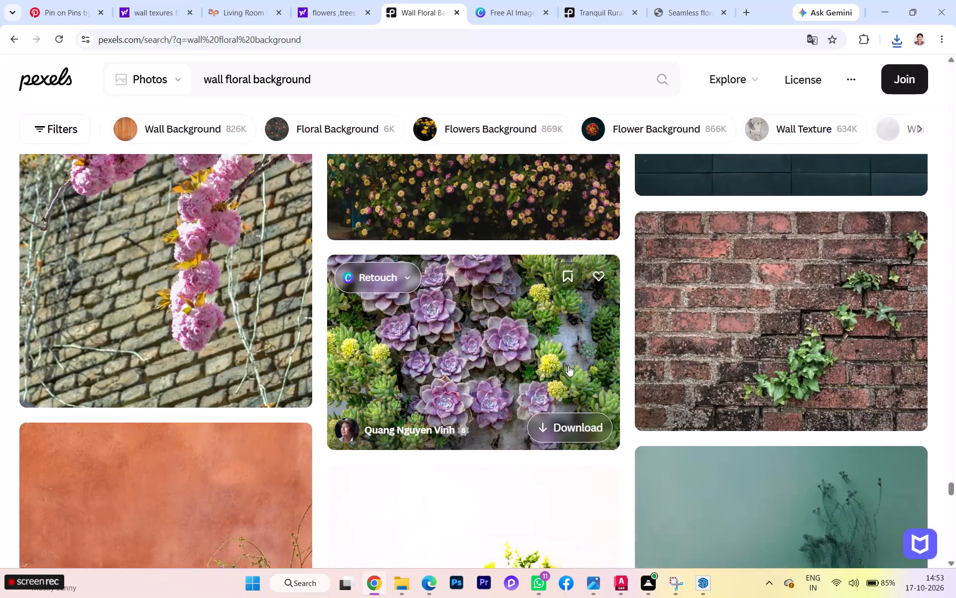
scroll(569, 365, "down", 9)
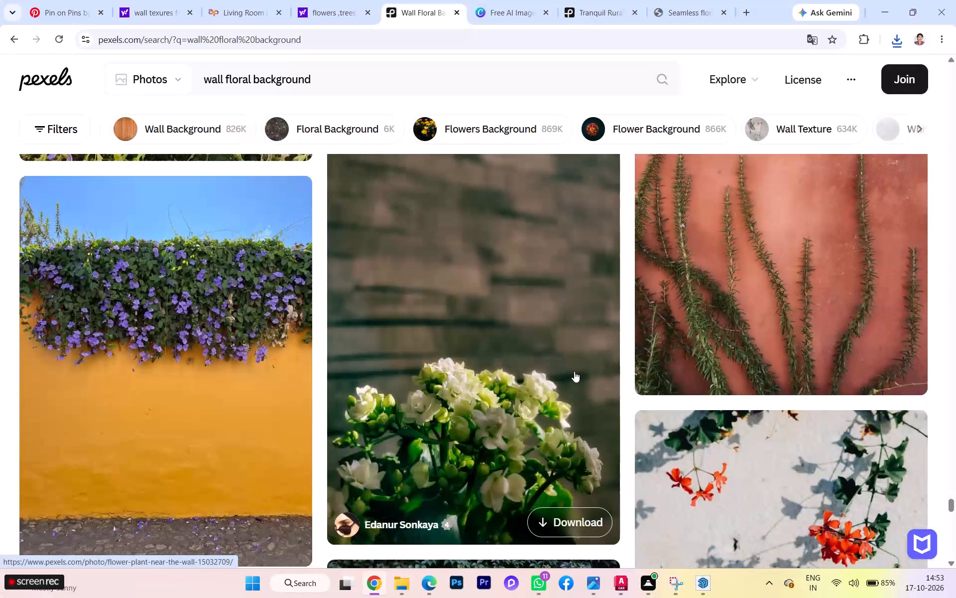
scroll(574, 371, "down", 6)
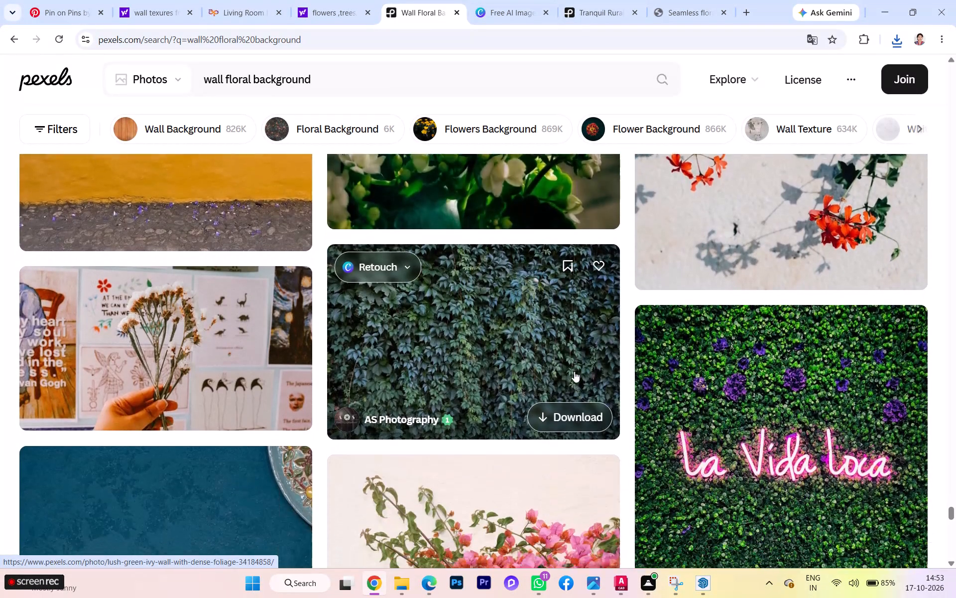
scroll(574, 371, "down", 5)
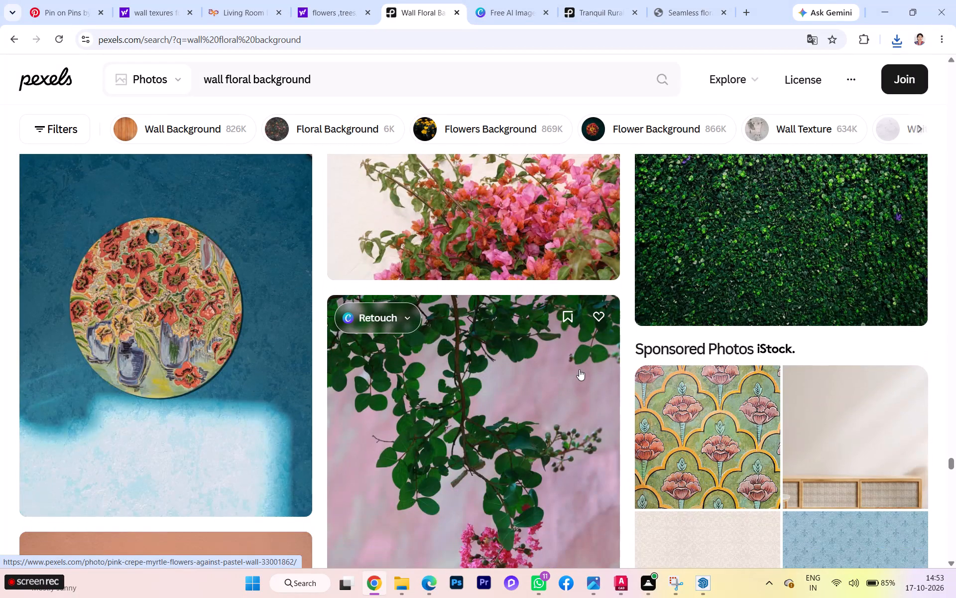
scroll(579, 369, "up", 3)
scroll(579, 369, "down", 5)
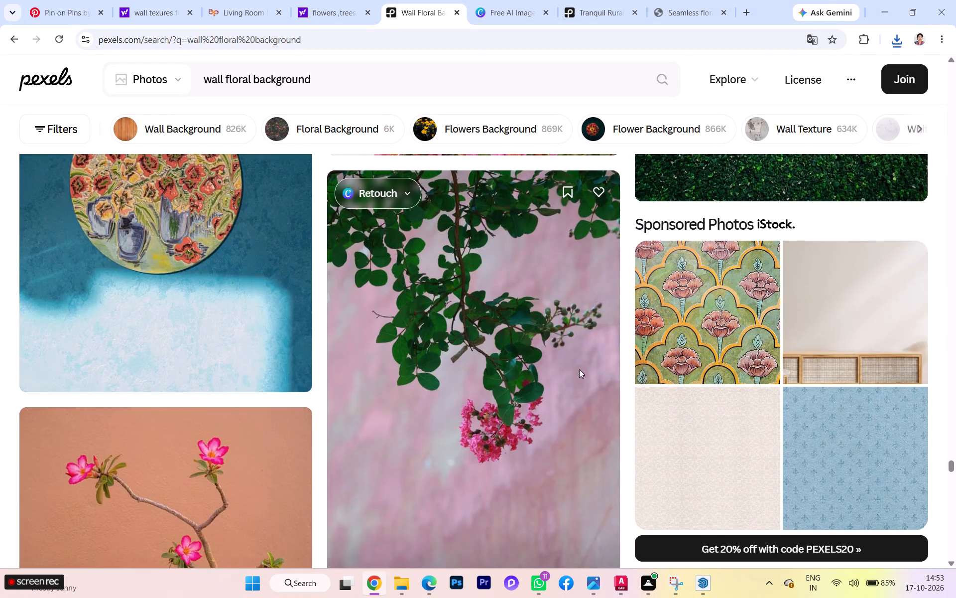
scroll(579, 369, "down", 9)
scroll(579, 369, "up", 2)
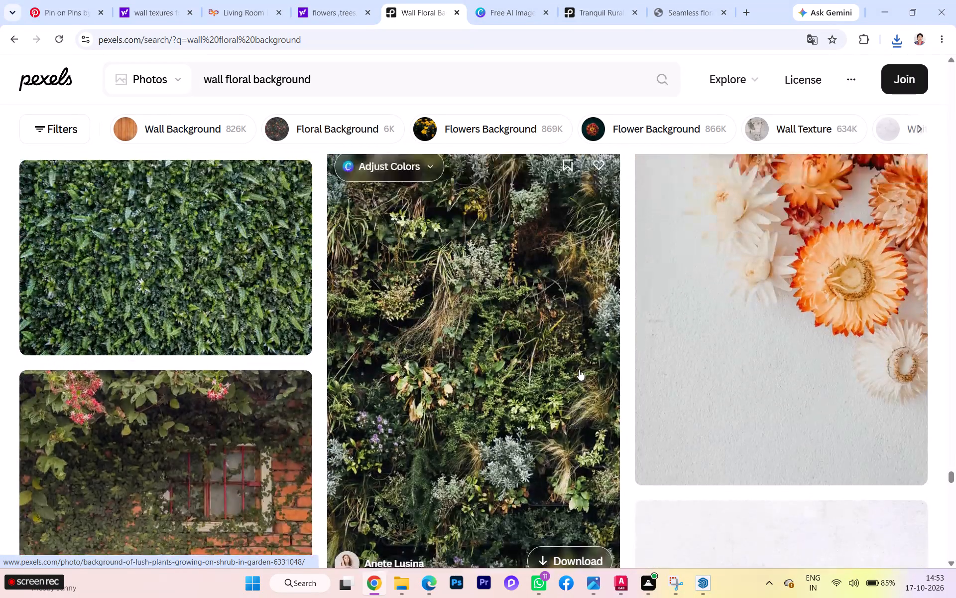
scroll(579, 369, "down", 2)
scroll(579, 369, "up", 1)
scroll(579, 369, "down", 6)
scroll(579, 369, "up", 2)
scroll(579, 369, "down", 7)
scroll(579, 369, "up", 1)
scroll(579, 369, "down", 2)
scroll(579, 369, "up", 1)
scroll(579, 369, "down", 4)
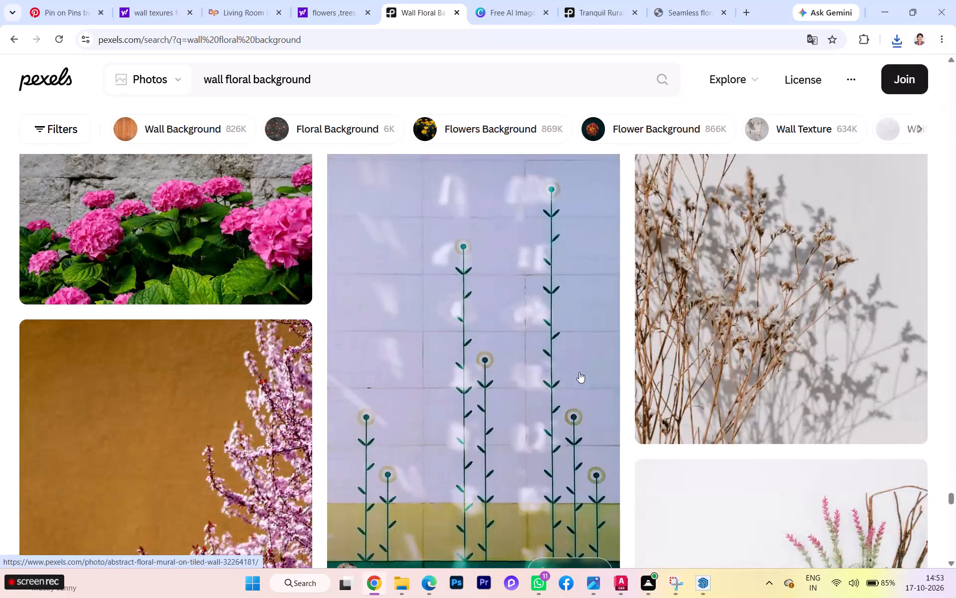
scroll(286, 300, "up", 2)
scroll(281, 363, "down", 3)
scroll(633, 365, "down", 2)
scroll(633, 365, "up", 1)
scroll(633, 365, "down", 12)
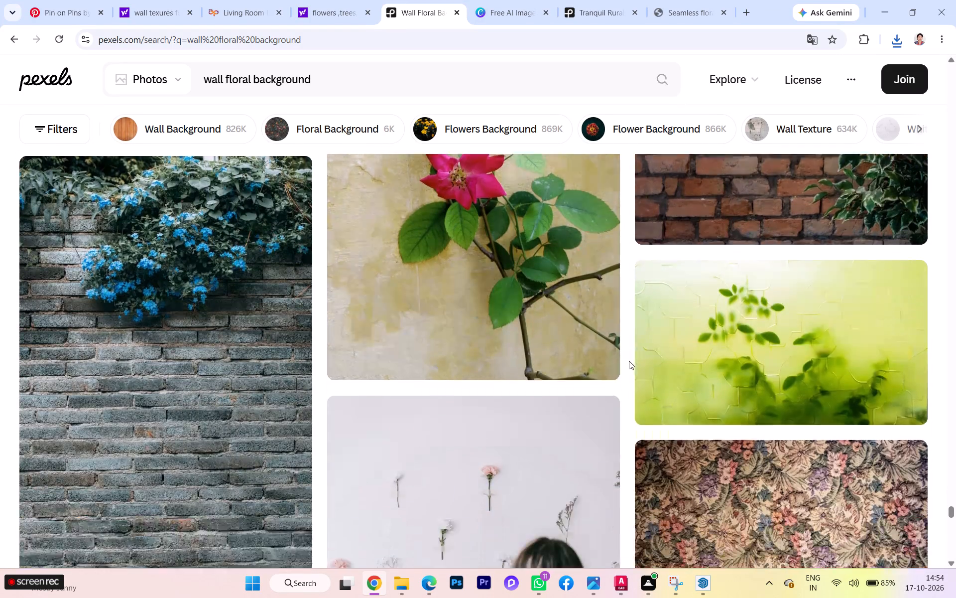
scroll(629, 361, "down", 4)
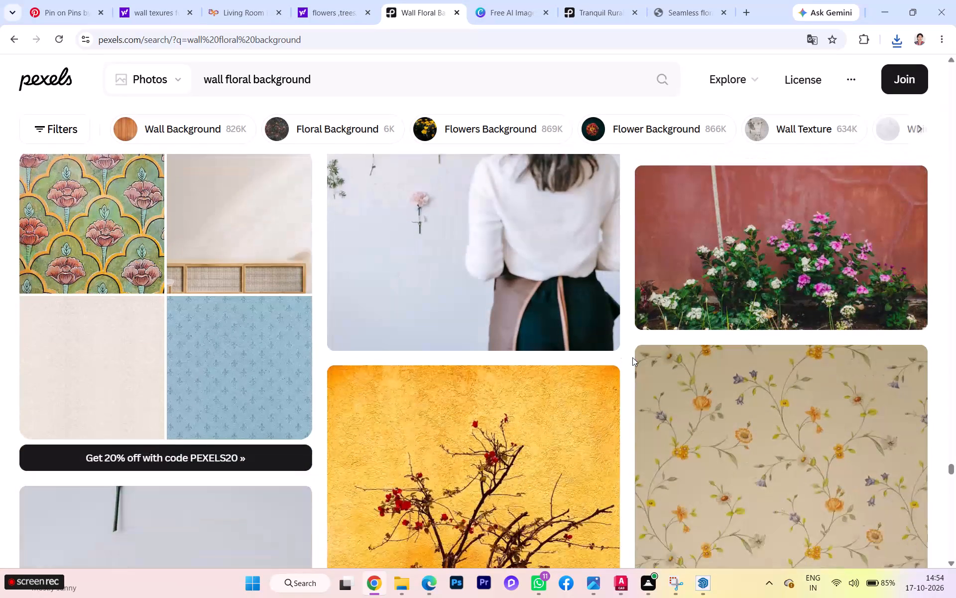
scroll(632, 357, "down", 9)
scroll(632, 357, "up", 4)
scroll(632, 357, "down", 1)
scroll(632, 357, "up", 1)
scroll(632, 357, "down", 2)
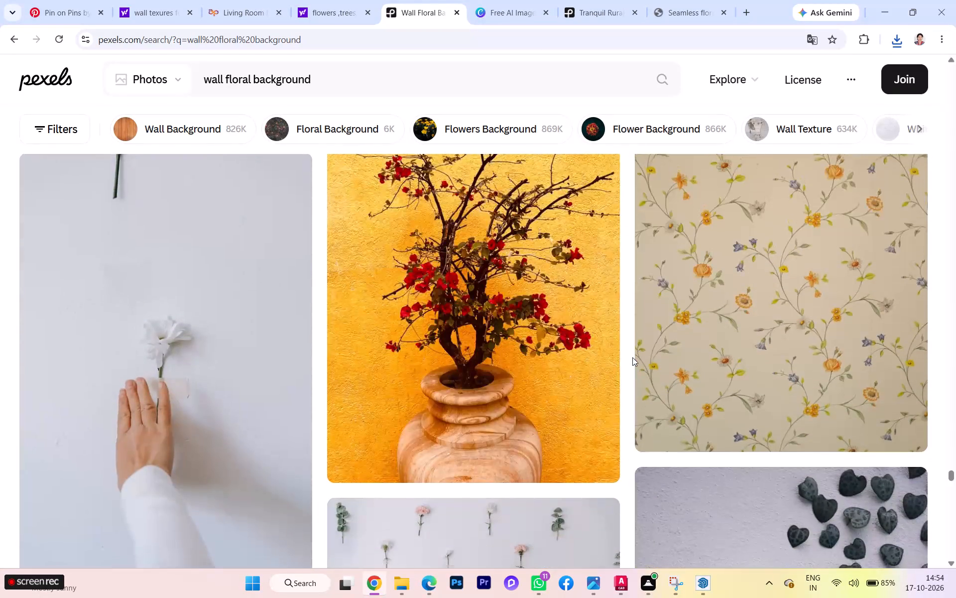
scroll(632, 357, "down", 1)
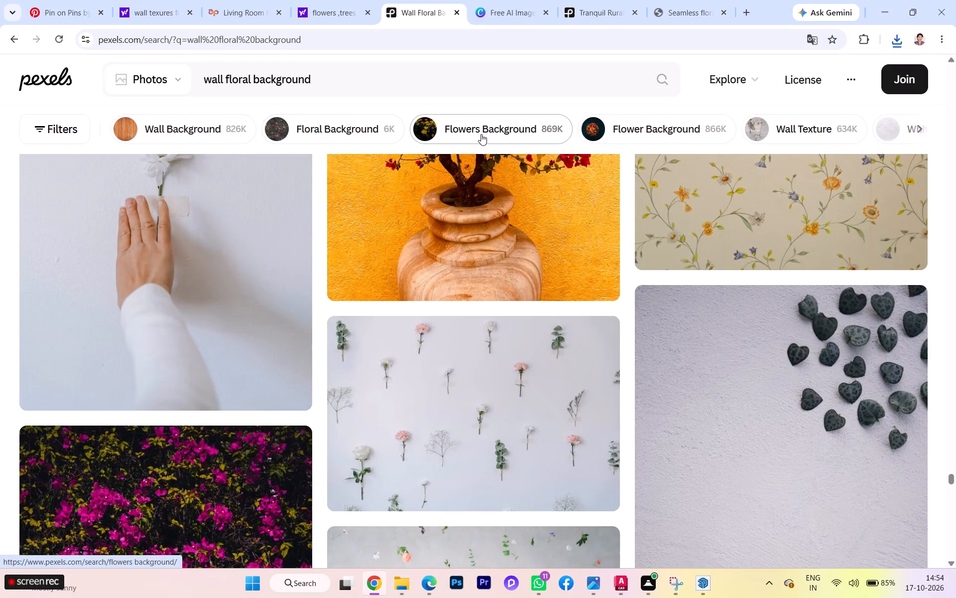
Switch to the related "Flowers Background" photo search on Pexels and look through its results for a suitable wall image.
left_click(481, 134)
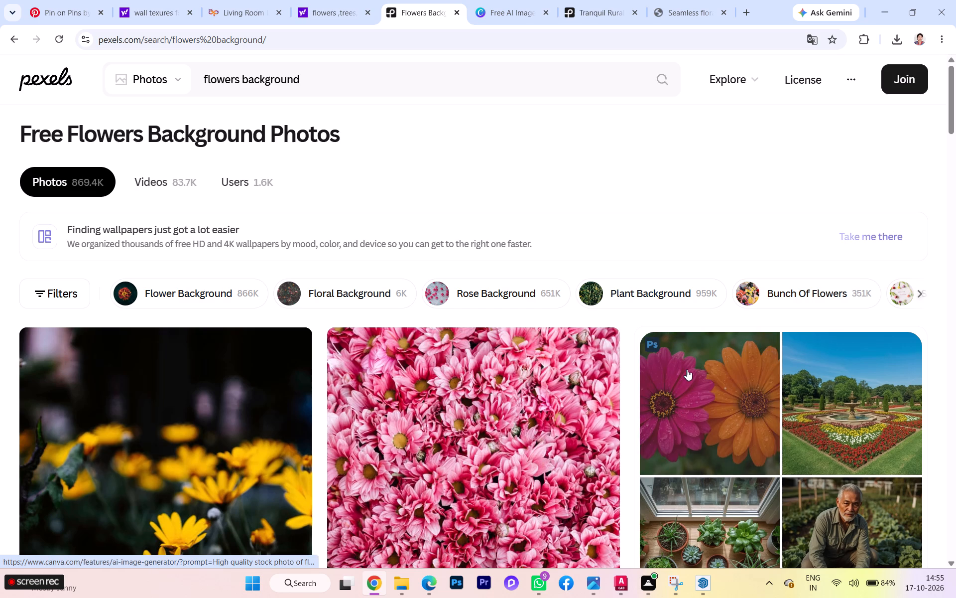
scroll(420, 396, "down", 3)
scroll(759, 359, "down", 1)
scroll(758, 360, "up", 4)
scroll(757, 361, "down", 2)
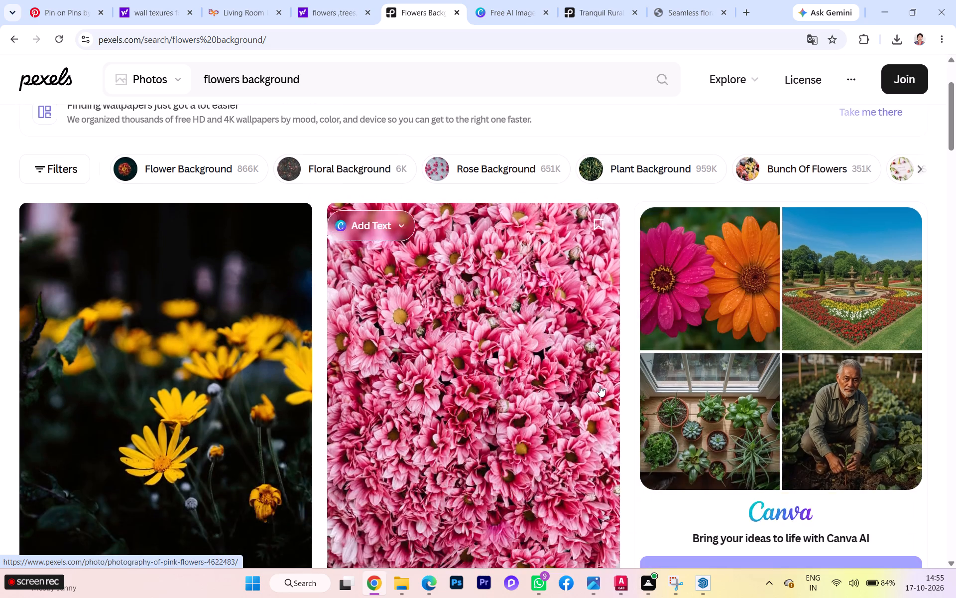
scroll(598, 386, "down", 5)
scroll(547, 406, "down", 5)
scroll(556, 410, "up", 4)
scroll(568, 403, "down", 9)
scroll(570, 400, "up", 2)
scroll(570, 400, "down", 2)
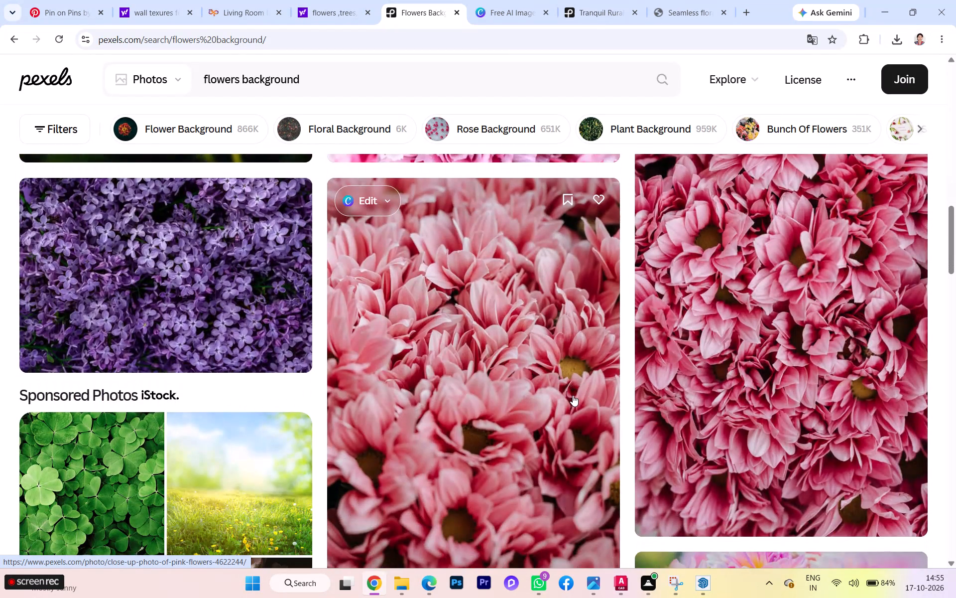
scroll(573, 392, "down", 4)
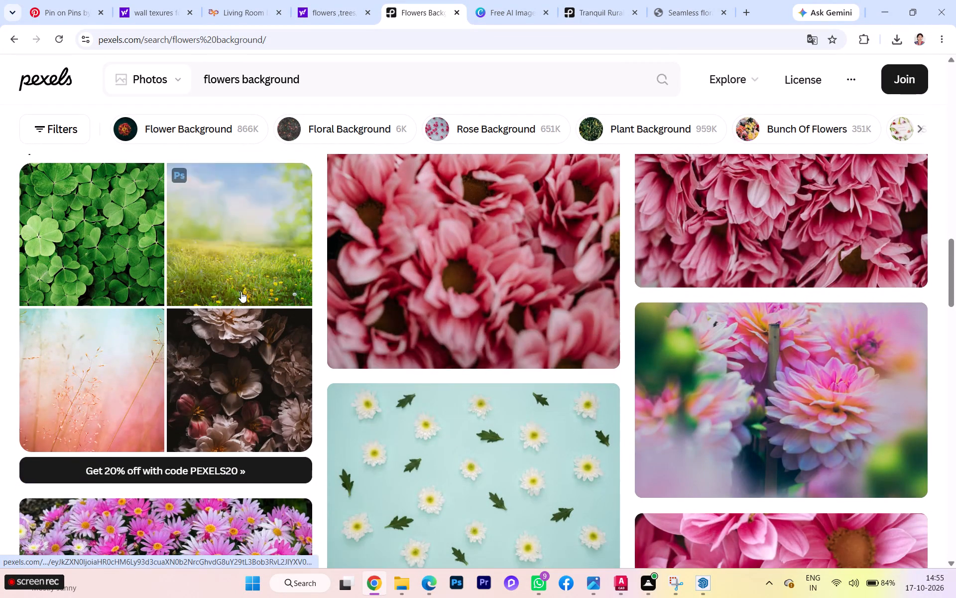
scroll(264, 327, "down", 3)
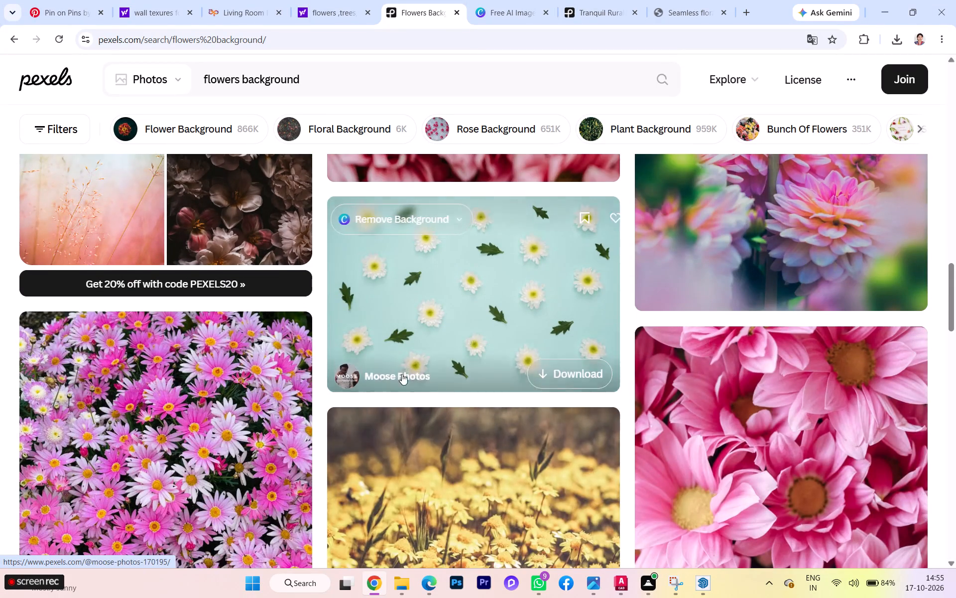
scroll(514, 370, "down", 1)
scroll(520, 370, "up", 1)
scroll(532, 371, "down", 6)
scroll(485, 379, "down", 8)
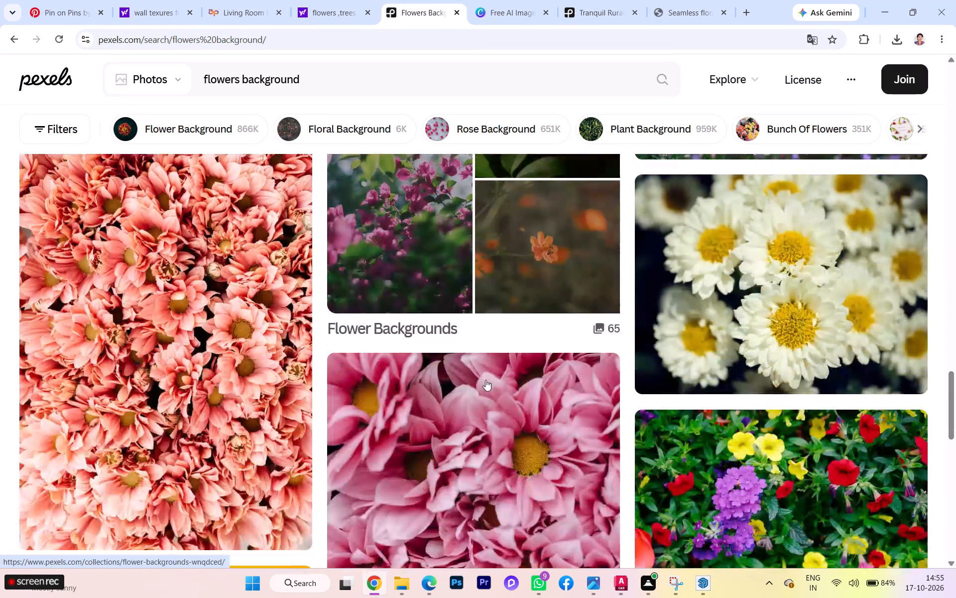
scroll(485, 380, "down", 8)
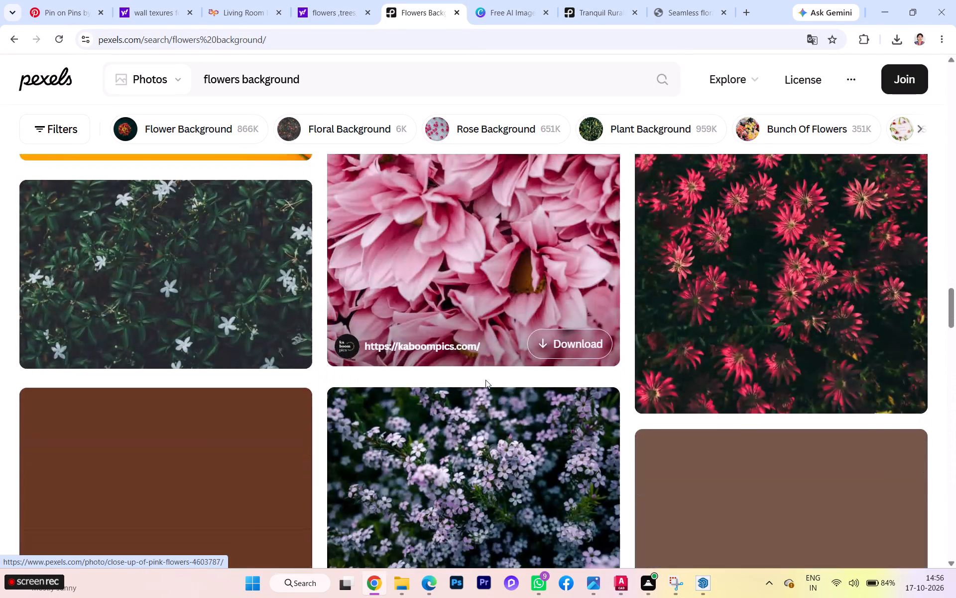
scroll(485, 380, "down", 2)
scroll(485, 380, "up", 1)
scroll(485, 380, "down", 2)
scroll(485, 380, "up", 2)
scroll(485, 380, "down", 4)
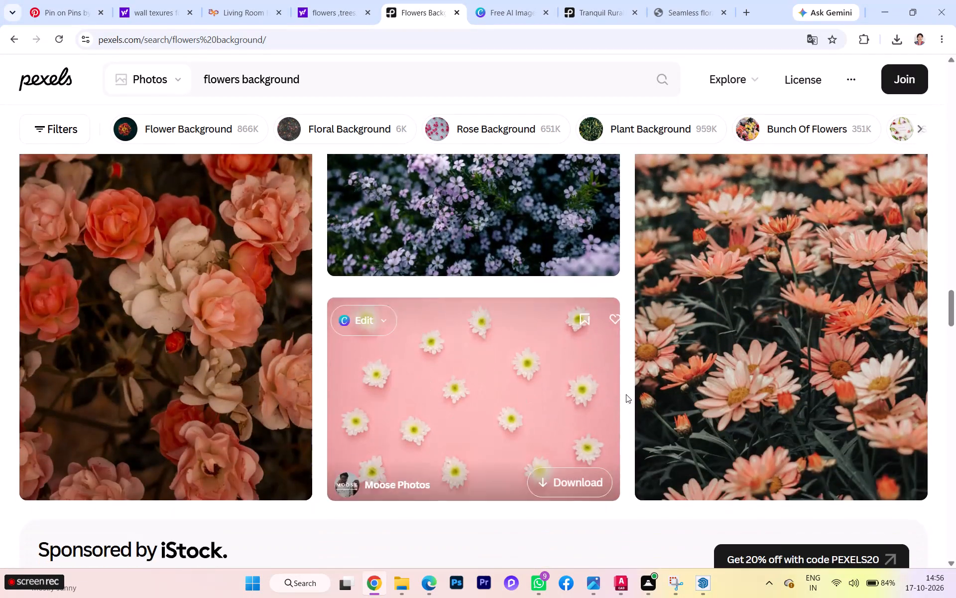
scroll(629, 394, "down", 3)
scroll(636, 396, "up", 2)
scroll(612, 400, "down", 3)
scroll(320, 410, "down", 3)
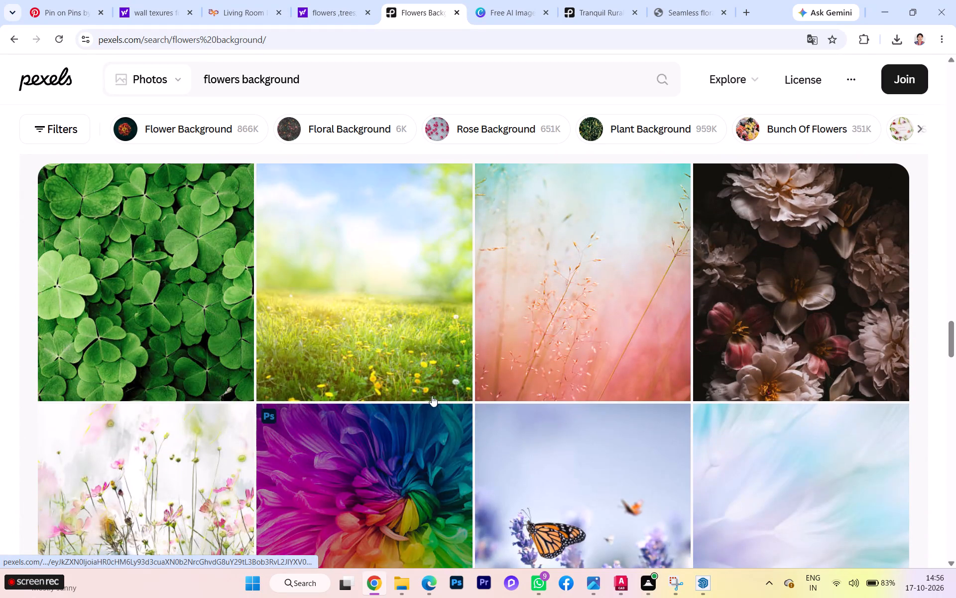
scroll(584, 371, "down", 3)
scroll(585, 371, "up", 1)
scroll(585, 371, "down", 2)
scroll(585, 371, "up", 1)
scroll(576, 369, "down", 1)
scroll(576, 369, "up", 1)
scroll(576, 369, "down", 2)
scroll(576, 369, "up", 1)
scroll(576, 369, "down", 1)
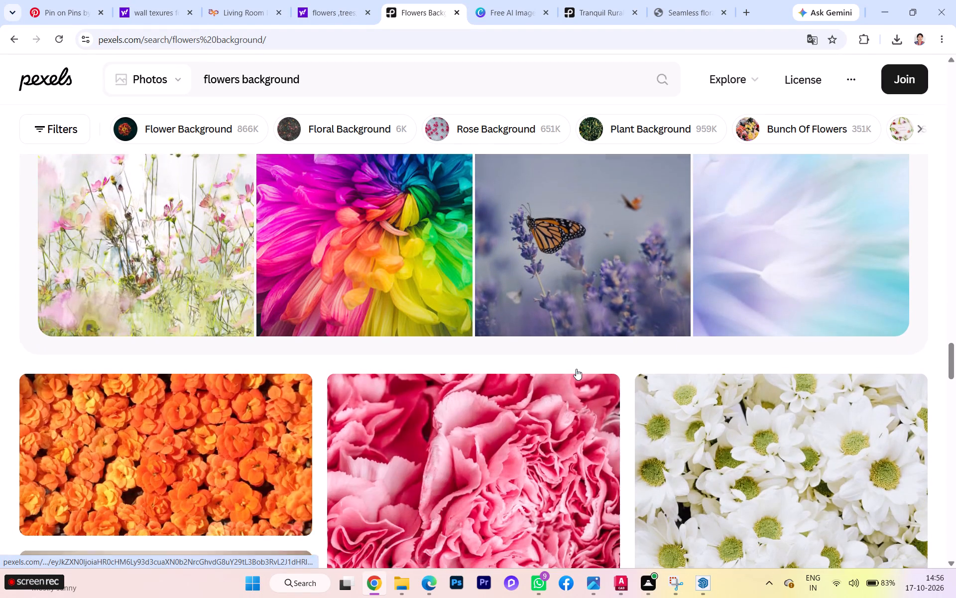
scroll(577, 368, "down", 11)
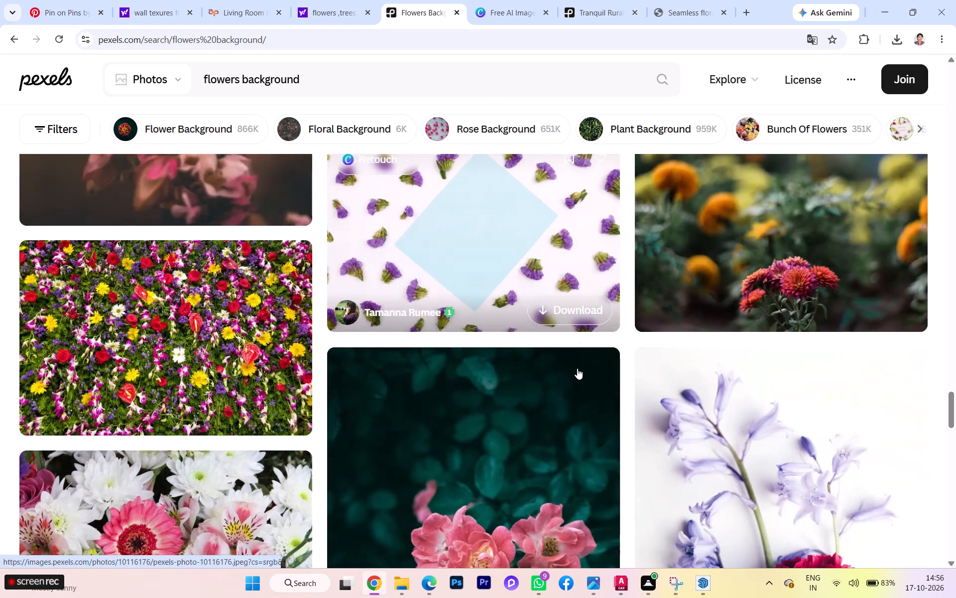
scroll(559, 374, "down", 9)
scroll(566, 371, "up", 2)
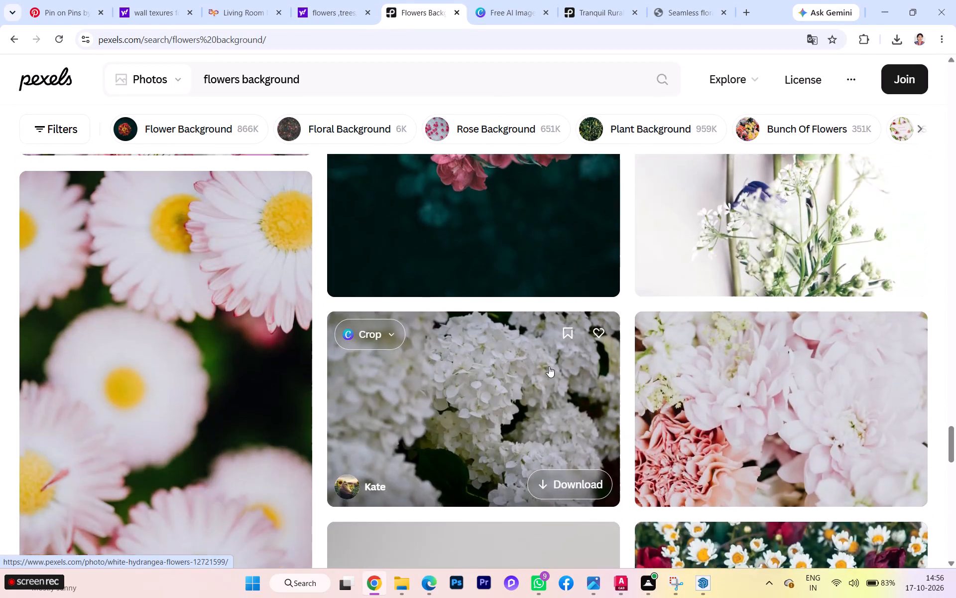
scroll(553, 383, "up", 3)
scroll(554, 380, "down", 9)
scroll(554, 380, "up", 1)
scroll(558, 373, "down", 2)
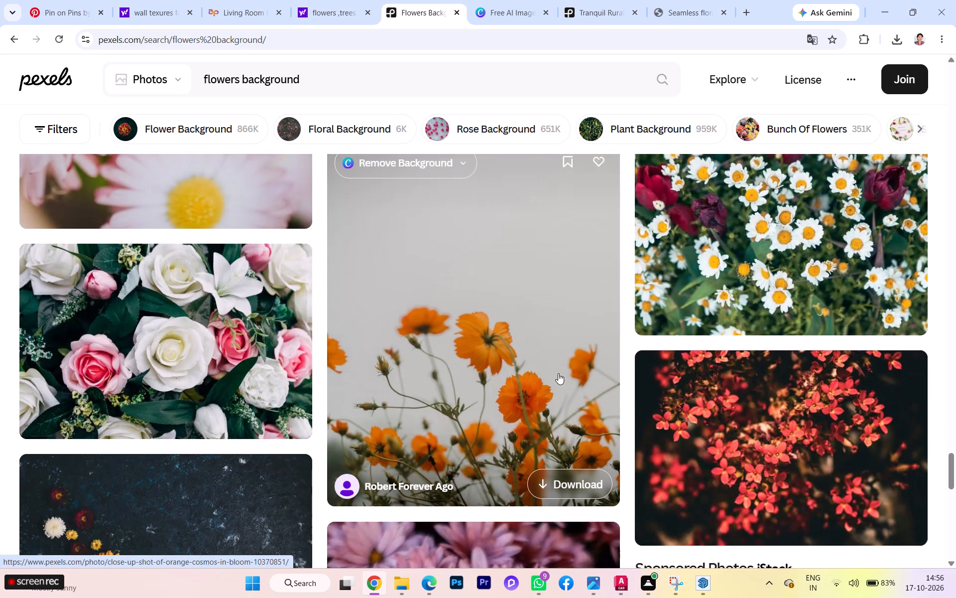
scroll(558, 373, "down", 5)
scroll(558, 373, "up", 1)
scroll(558, 373, "down", 1)
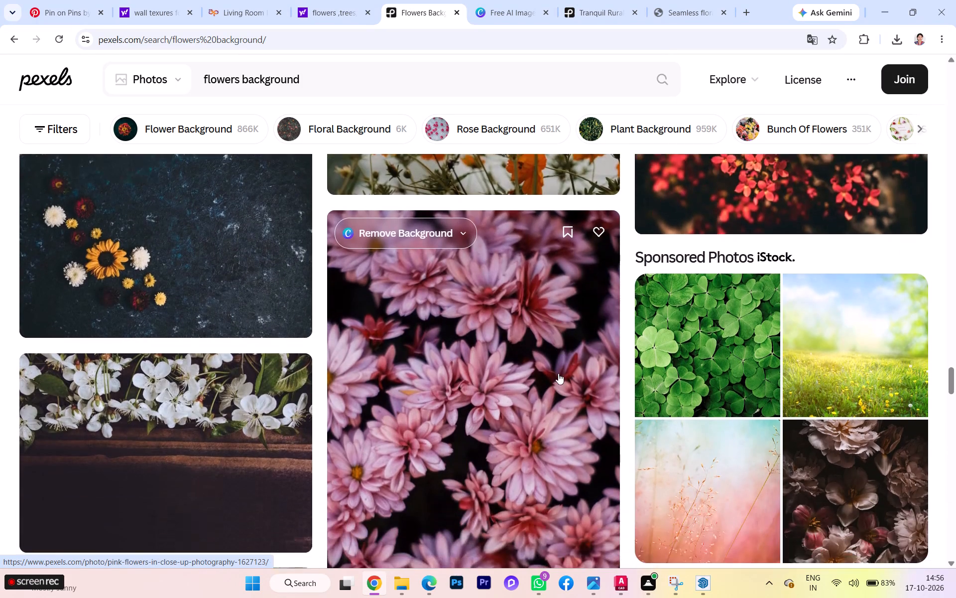
scroll(558, 373, "up", 3)
scroll(558, 373, "down", 4)
scroll(558, 373, "up", 4)
scroll(558, 373, "down", 5)
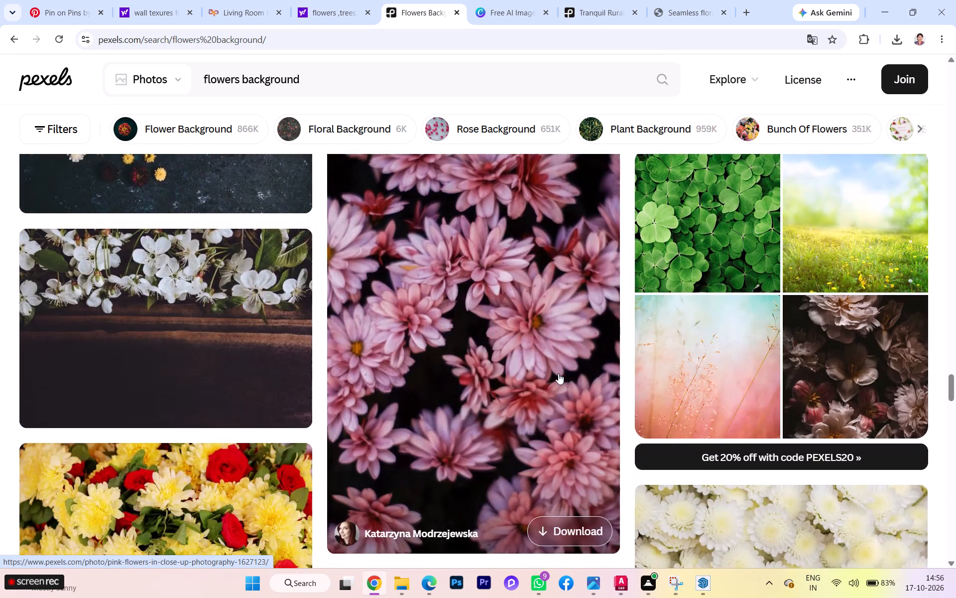
scroll(558, 373, "down", 3)
scroll(558, 373, "up", 2)
scroll(558, 373, "down", 3)
scroll(558, 373, "up", 5)
scroll(558, 373, "down", 4)
scroll(558, 373, "up", 1)
scroll(558, 373, "down", 4)
scroll(613, 475, "down", 4)
scroll(613, 475, "up", 6)
scroll(613, 475, "down", 1)
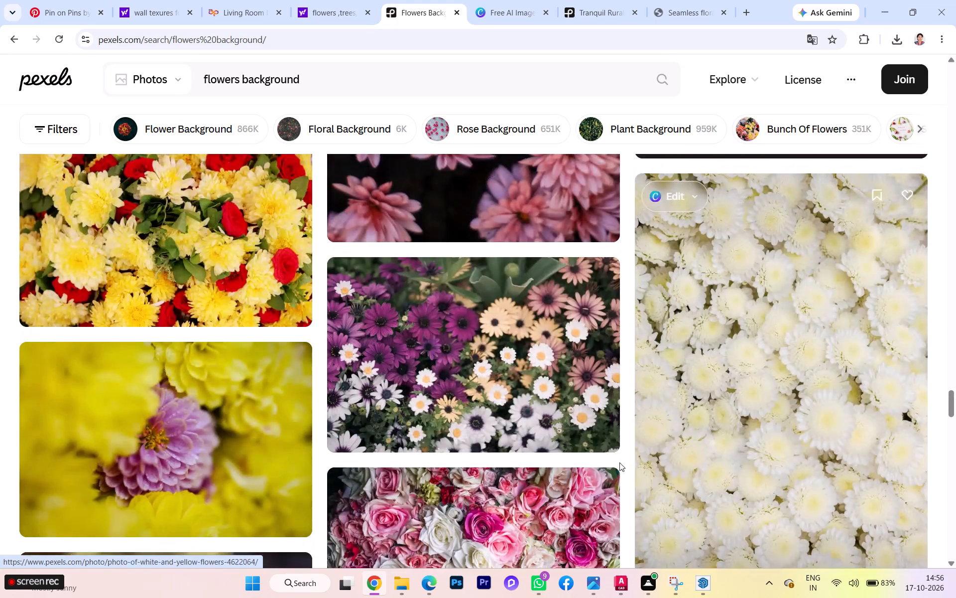
scroll(617, 462, "down", 4)
scroll(579, 450, "down", 15)
scroll(579, 449, "up", 1)
scroll(579, 449, "down", 1)
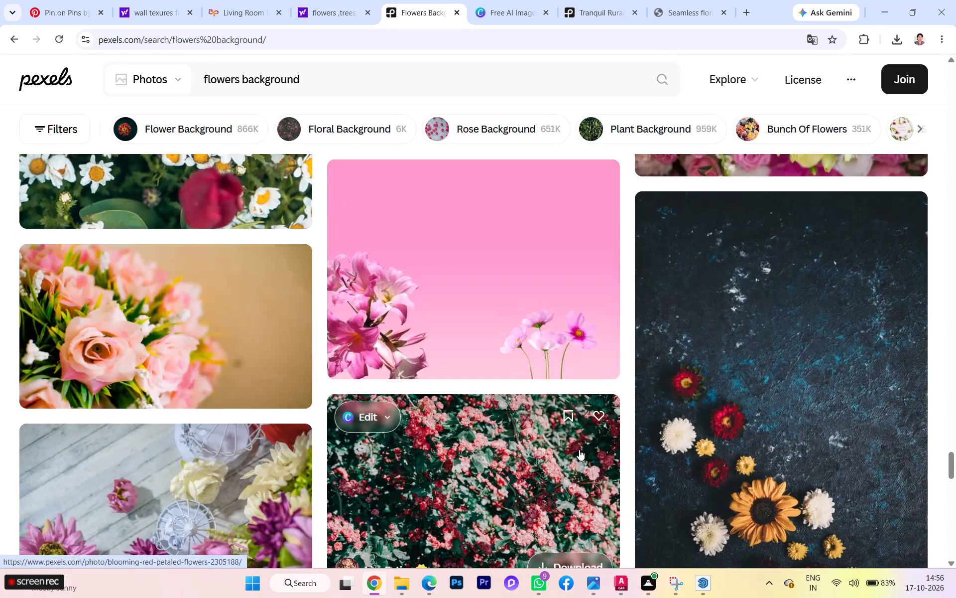
scroll(579, 449, "down", 2)
scroll(579, 449, "up", 2)
scroll(579, 449, "down", 4)
scroll(579, 449, "up", 3)
scroll(579, 449, "down", 10)
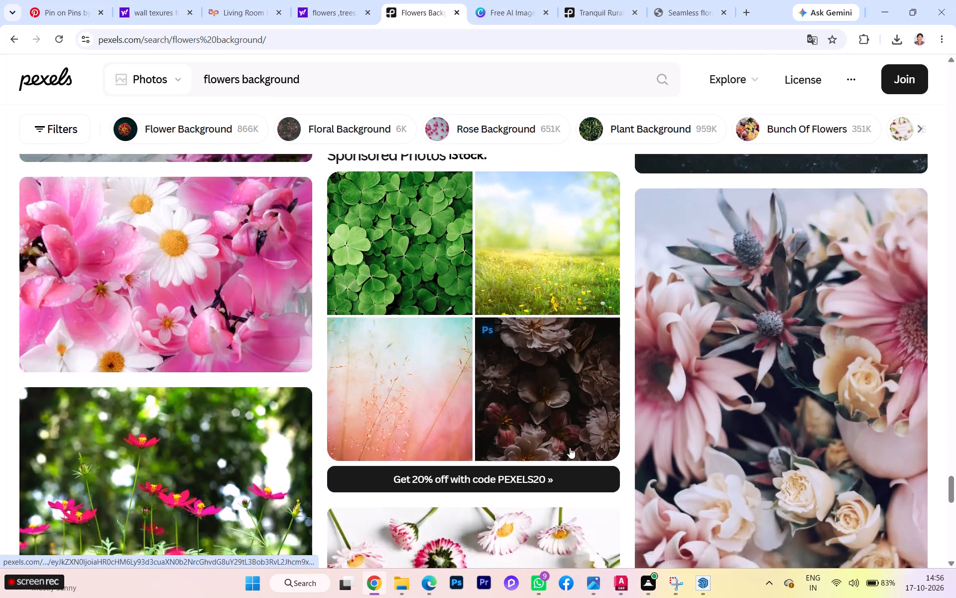
scroll(570, 448, "down", 6)
scroll(570, 448, "up", 1)
scroll(571, 449, "down", 4)
scroll(571, 449, "up", 1)
scroll(571, 449, "down", 3)
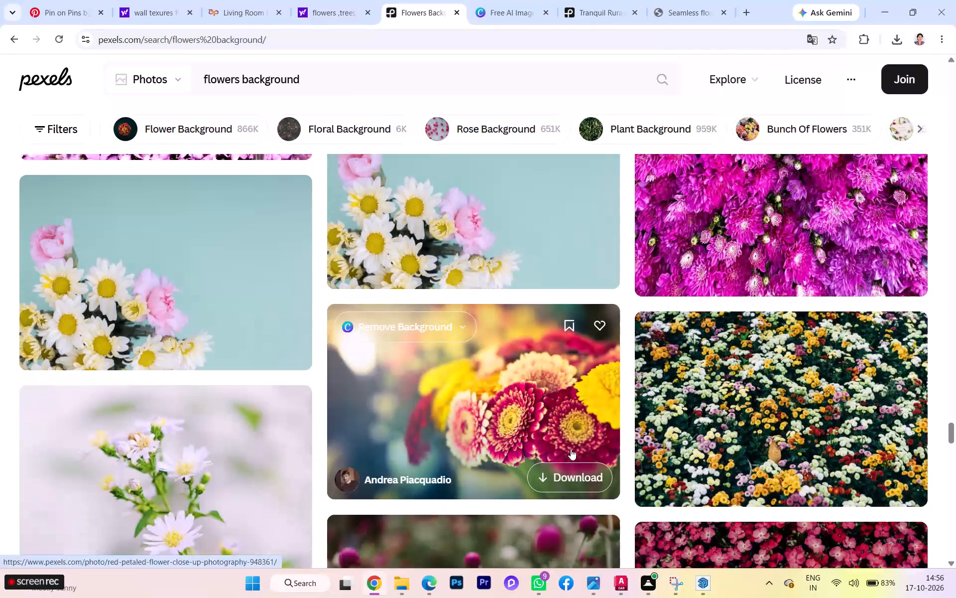
scroll(571, 448, "down", 3)
scroll(571, 448, "up", 3)
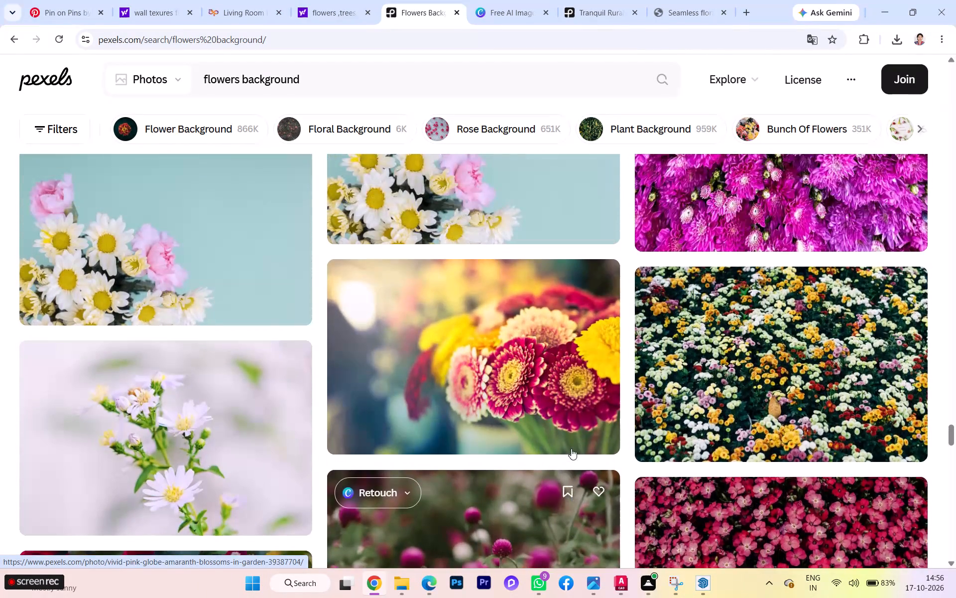
scroll(572, 448, "down", 5)
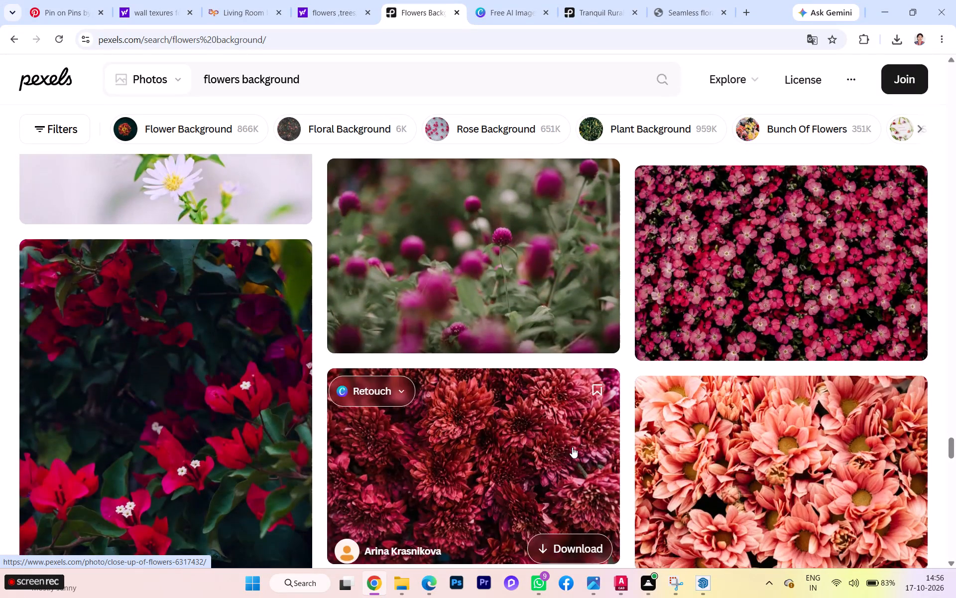
scroll(572, 447, "up", 1)
scroll(572, 447, "down", 13)
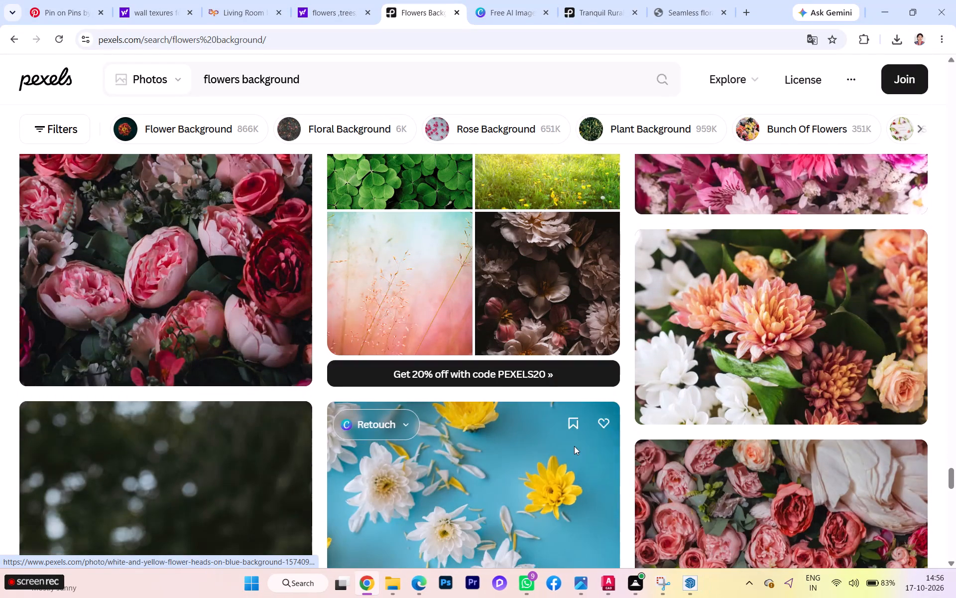
Switch to the related "Plant Background" photo search on Pexels and look through its results for a suitable wall image.
left_click(628, 131)
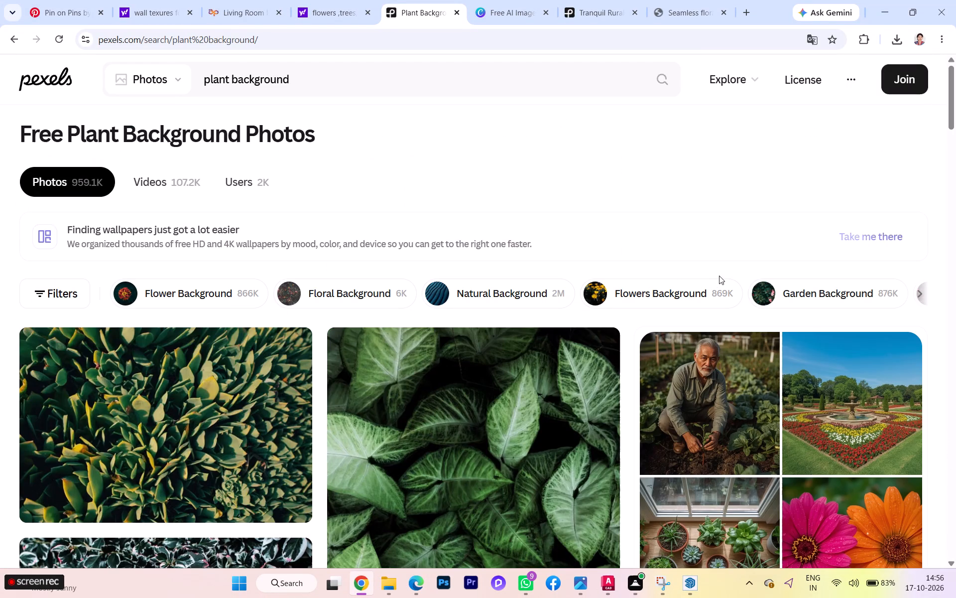
scroll(491, 394, "down", 6)
scroll(496, 396, "up", 2)
scroll(496, 396, "down", 1)
scroll(533, 423, "down", 12)
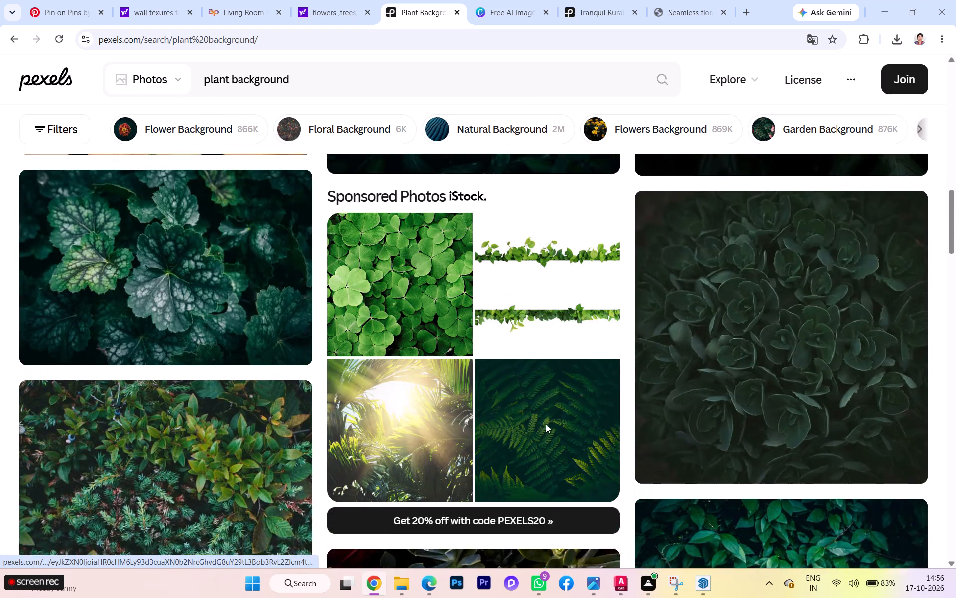
scroll(546, 424, "down", 1)
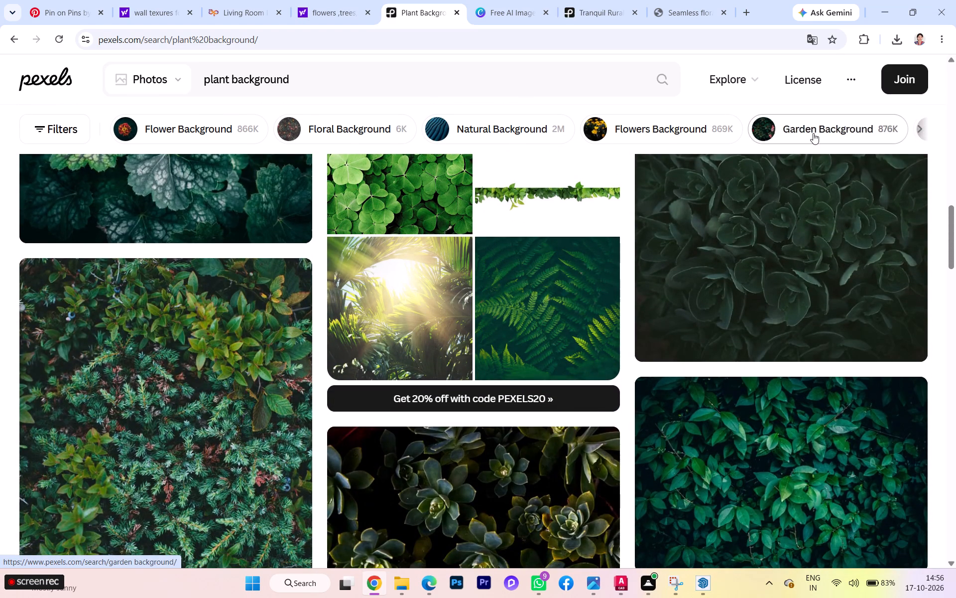
Switch to the related "Garden Background" photo search and look through its results for a suitable wall image.
left_click(813, 133)
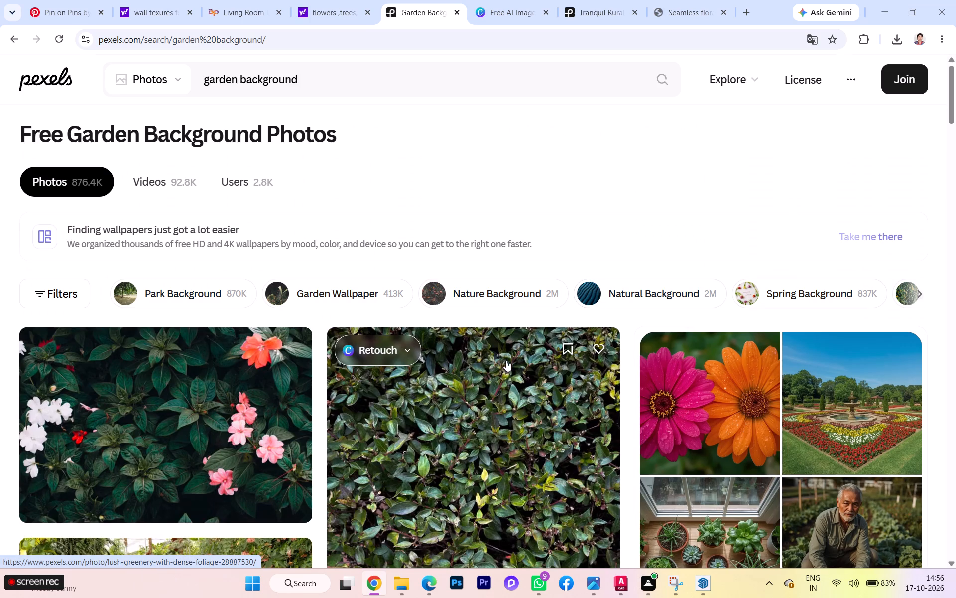
scroll(524, 373, "down", 3)
scroll(573, 404, "down", 2)
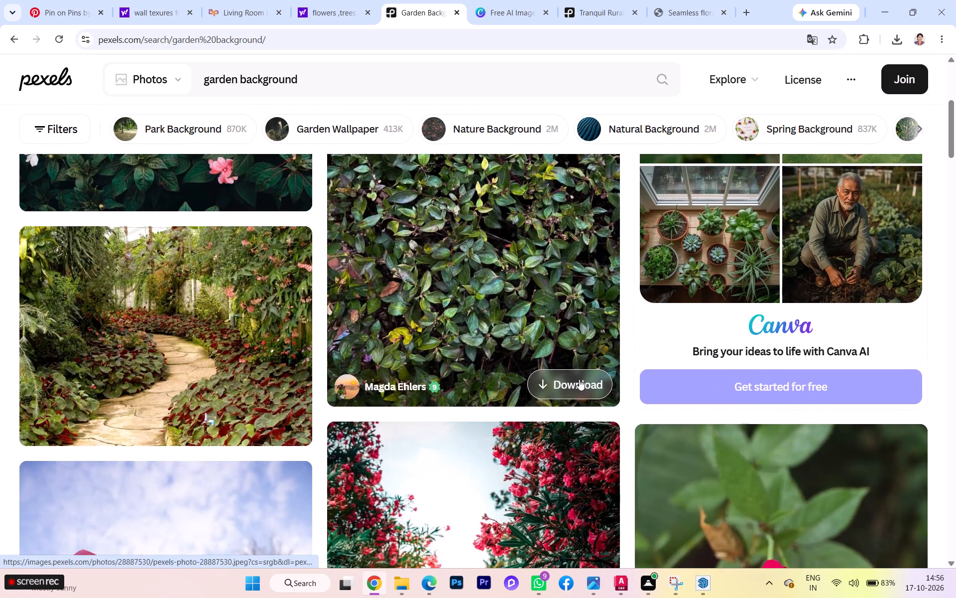
scroll(578, 407, "down", 7)
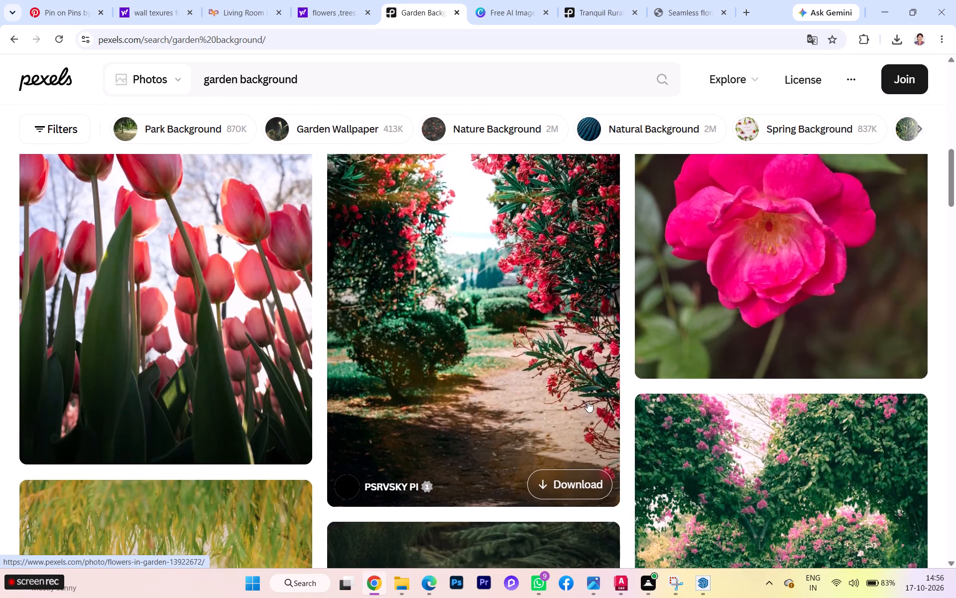
scroll(588, 401, "down", 2)
scroll(588, 401, "up", 2)
scroll(588, 401, "down", 7)
scroll(430, 346, "down", 3)
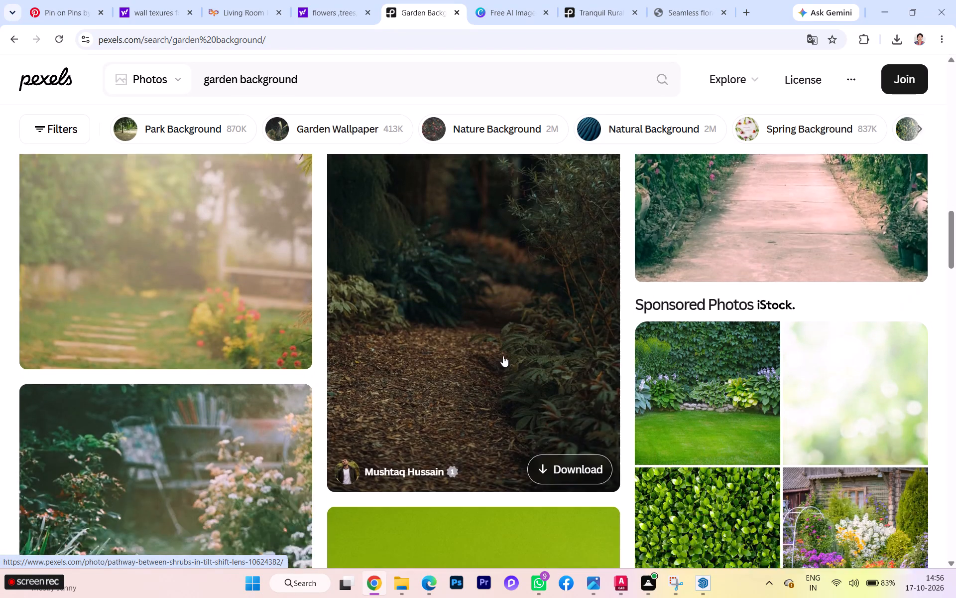
scroll(689, 308, "down", 1)
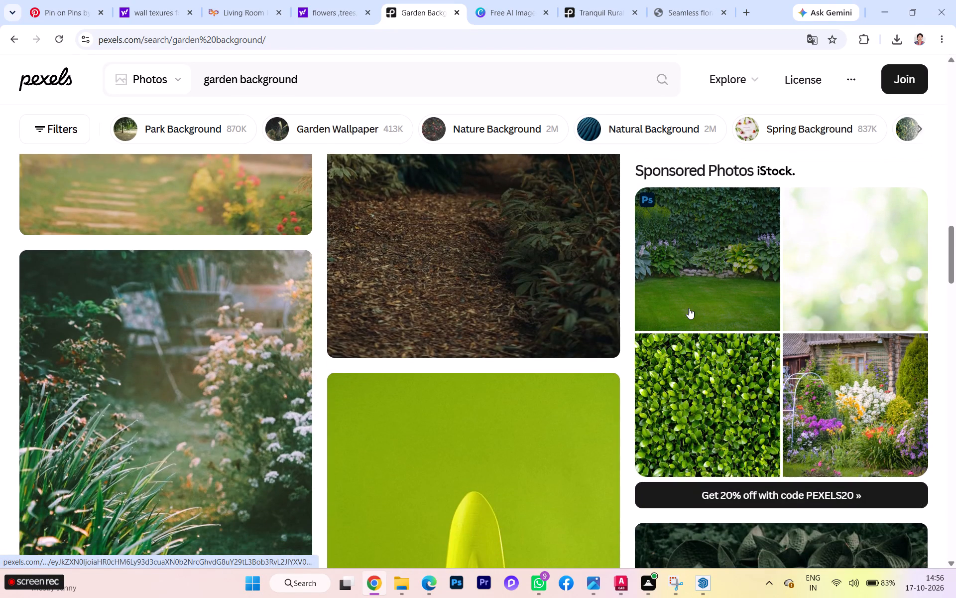
scroll(684, 158, "up", 1)
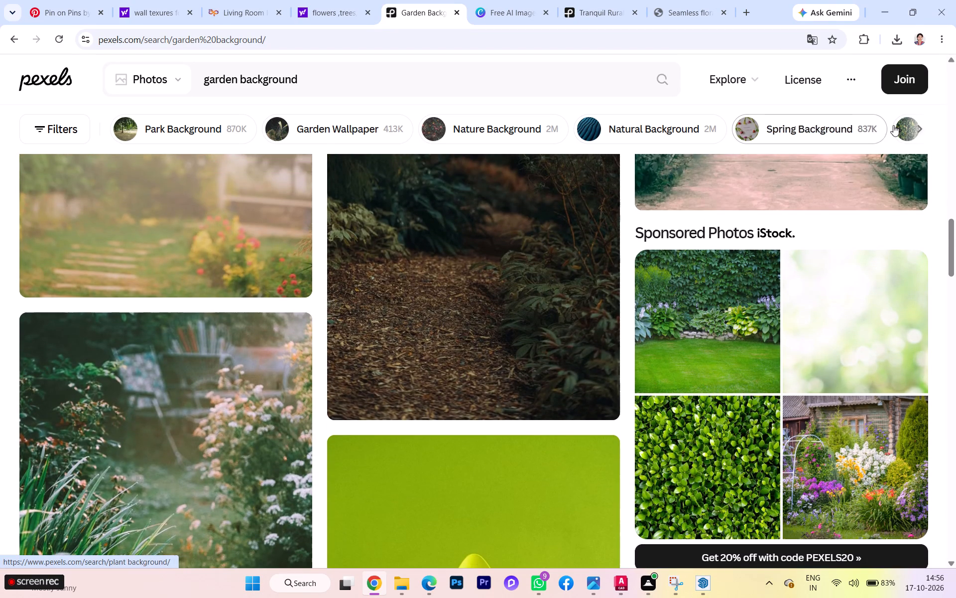
Find the related "Landscape Background" photo search and look through its first results for a suitable wall image.
left_click(919, 125)
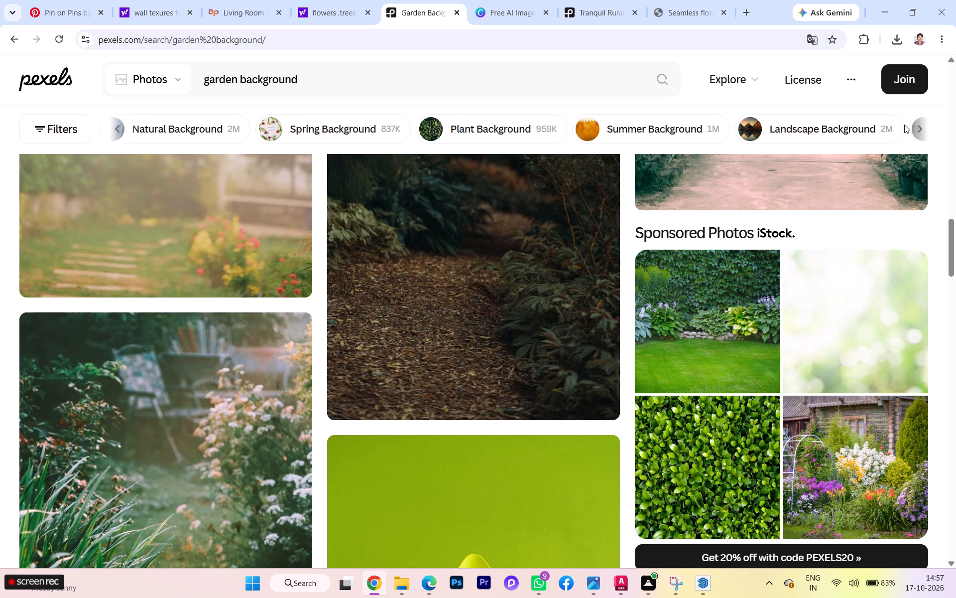
left_click(857, 131)
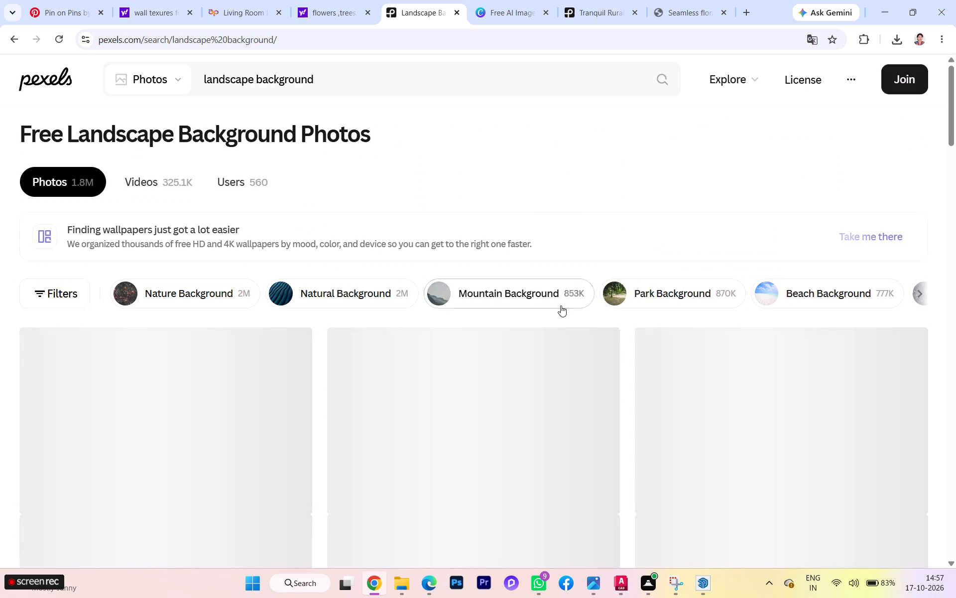
scroll(511, 331, "down", 2)
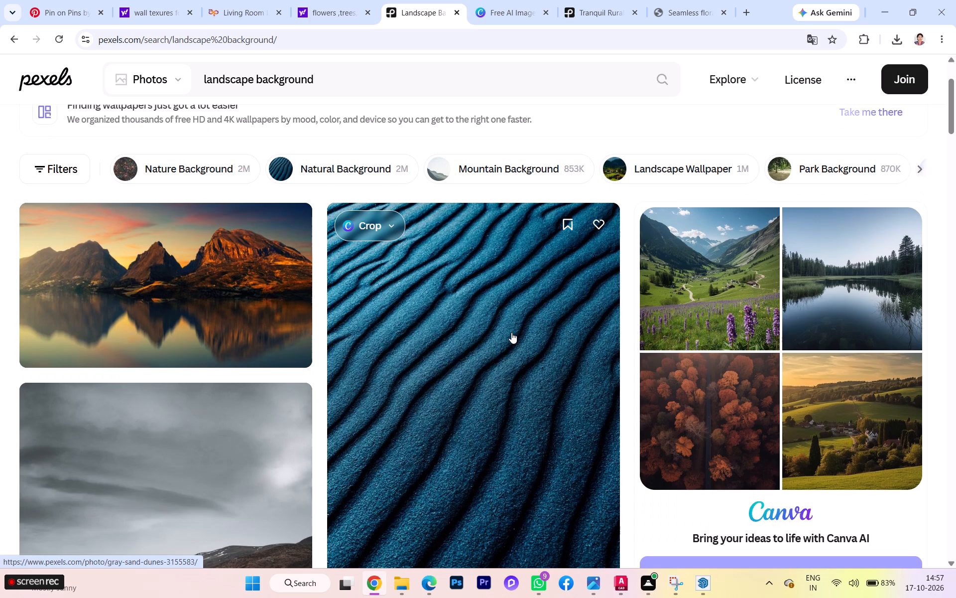
scroll(713, 339, "down", 3)
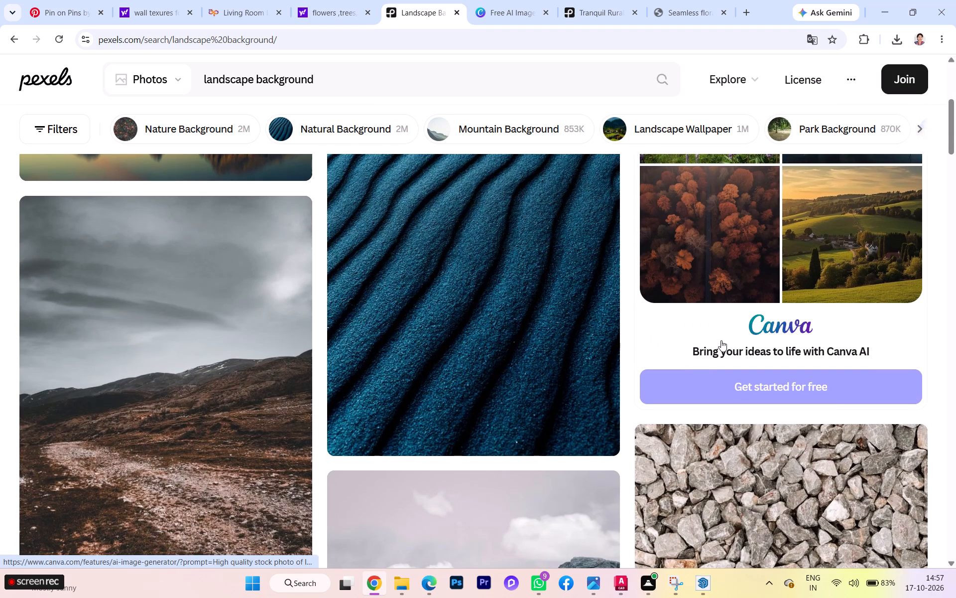
scroll(721, 340, "down", 4)
scroll(721, 340, "up", 1)
scroll(721, 340, "down", 2)
scroll(723, 340, "up", 3)
scroll(724, 340, "down", 1)
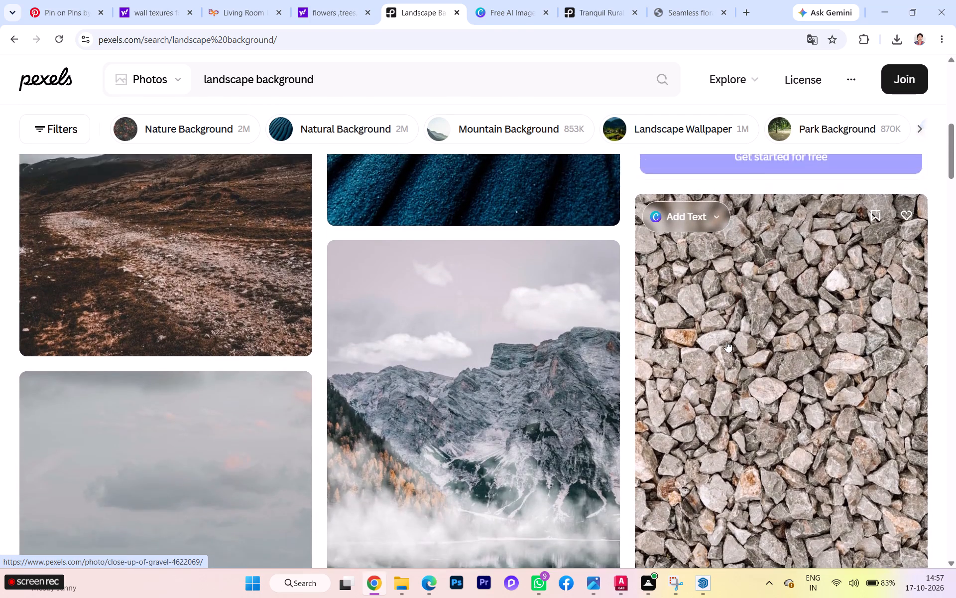
scroll(726, 341, "down", 1)
scroll(732, 345, "up", 7)
scroll(732, 342, "down", 3)
scroll(732, 342, "up", 3)
scroll(732, 342, "down", 2)
scroll(732, 342, "up", 1)
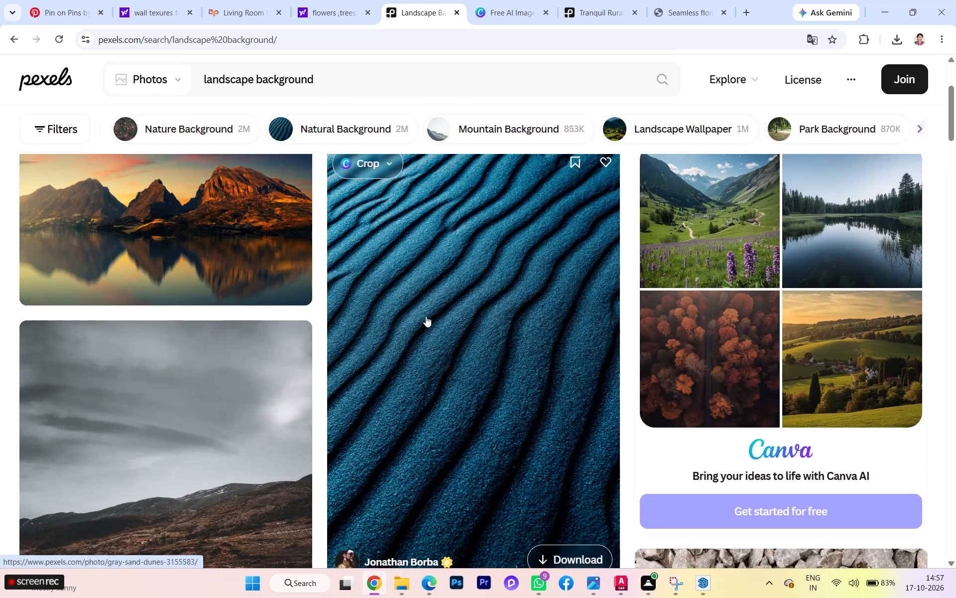
Download the photo of orange sunlit mountains reflected in a lake and dismiss the thank-you popup.
left_click(260, 287)
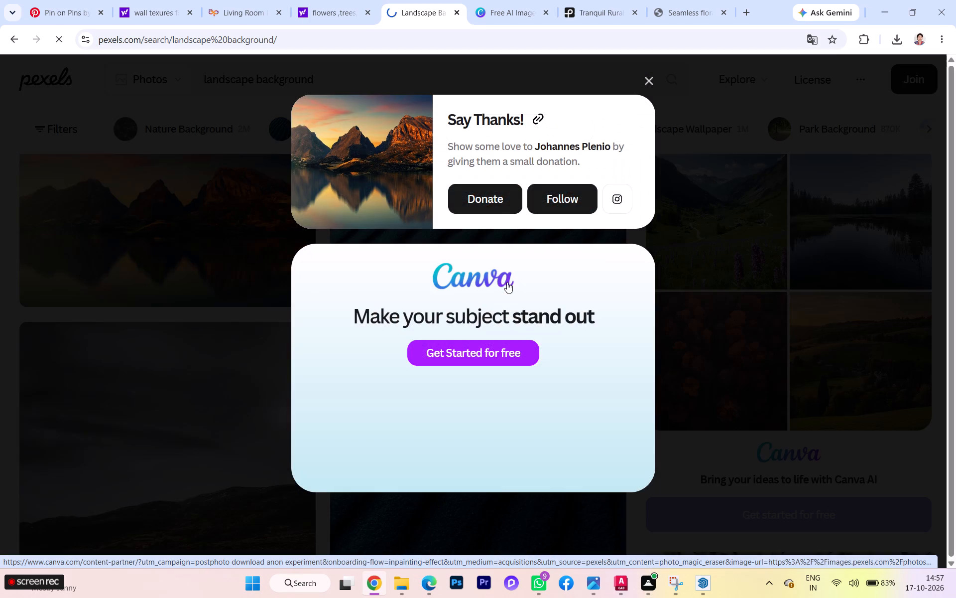
left_click(648, 75)
Browse further through the Pexels "landscape background" photo results for another suitable wall image.
scroll(601, 272, "down", 2)
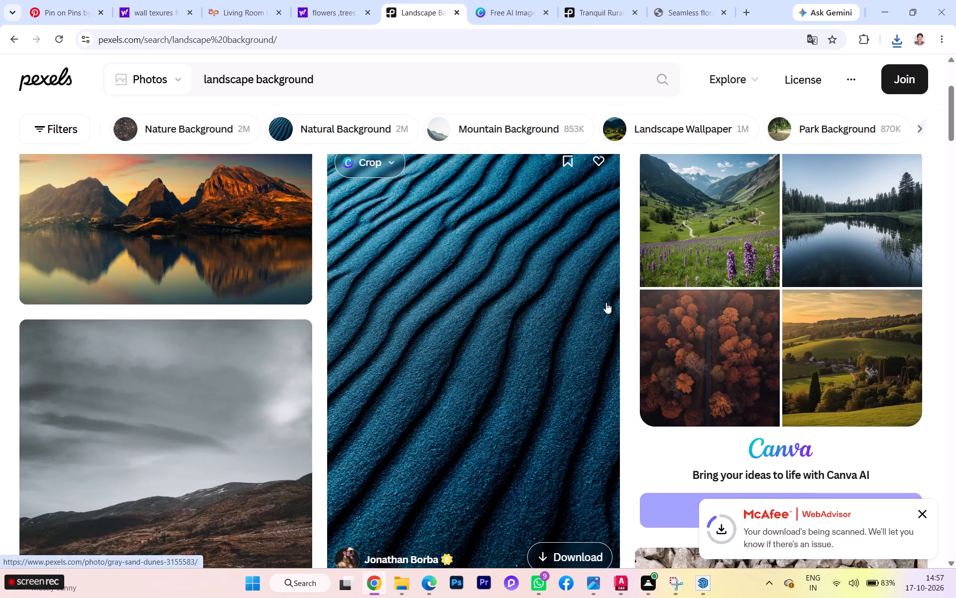
scroll(606, 302, "down", 13)
scroll(612, 342, "up", 3)
scroll(612, 342, "down", 1)
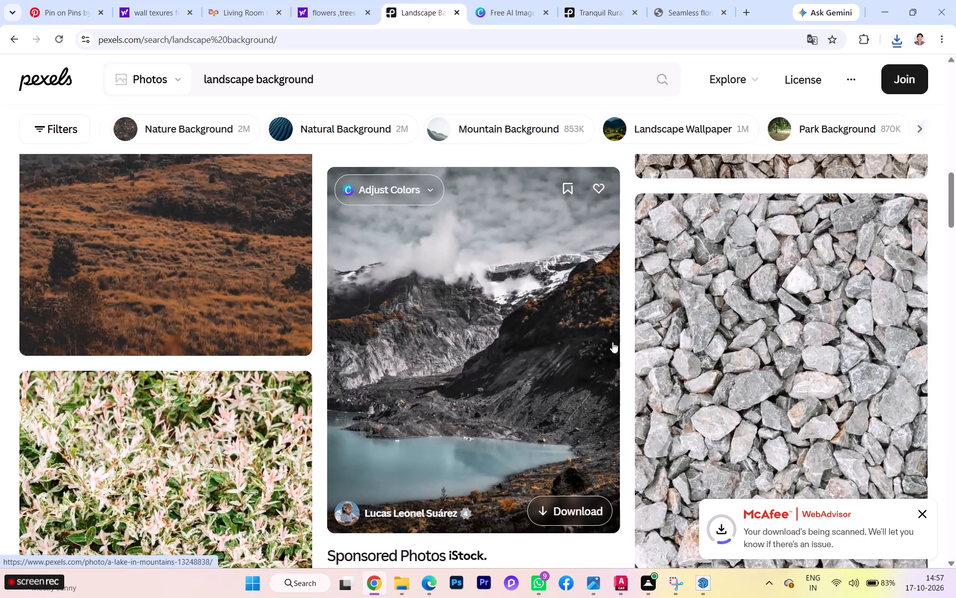
scroll(612, 342, "down", 7)
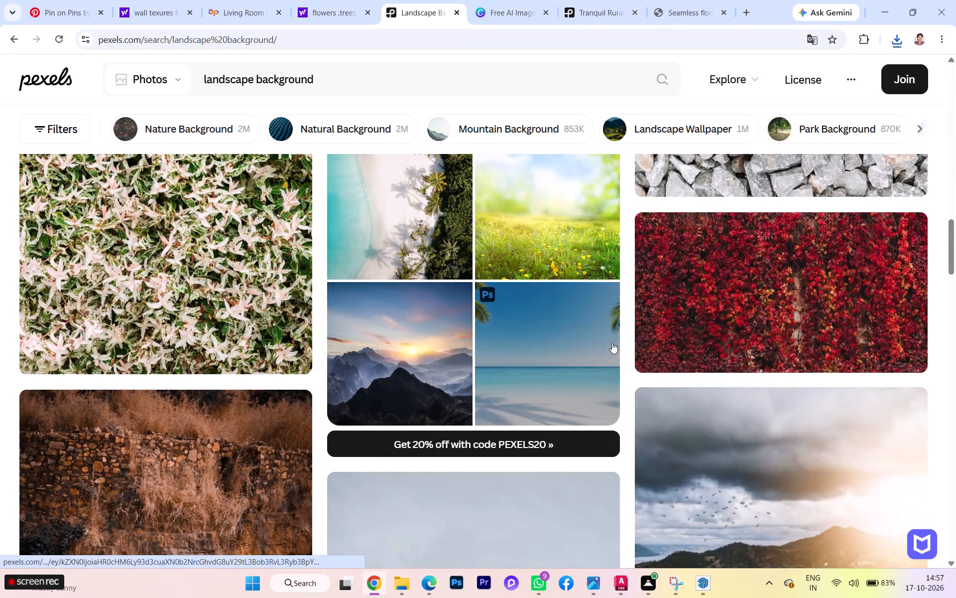
scroll(766, 363, "down", 6)
scroll(769, 366, "up", 1)
scroll(769, 366, "down", 2)
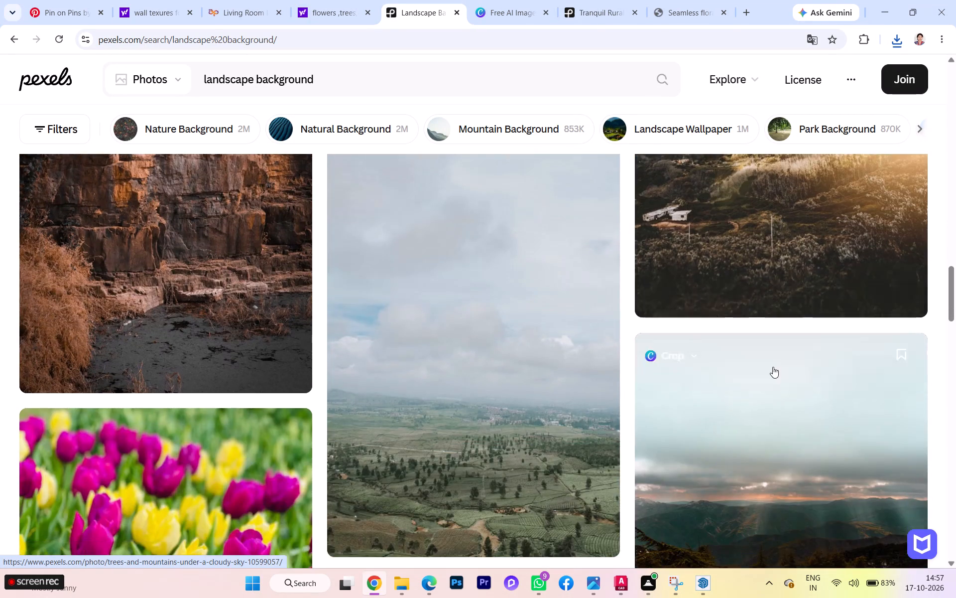
scroll(774, 366, "down", 2)
scroll(774, 366, "up", 1)
scroll(774, 367, "down", 5)
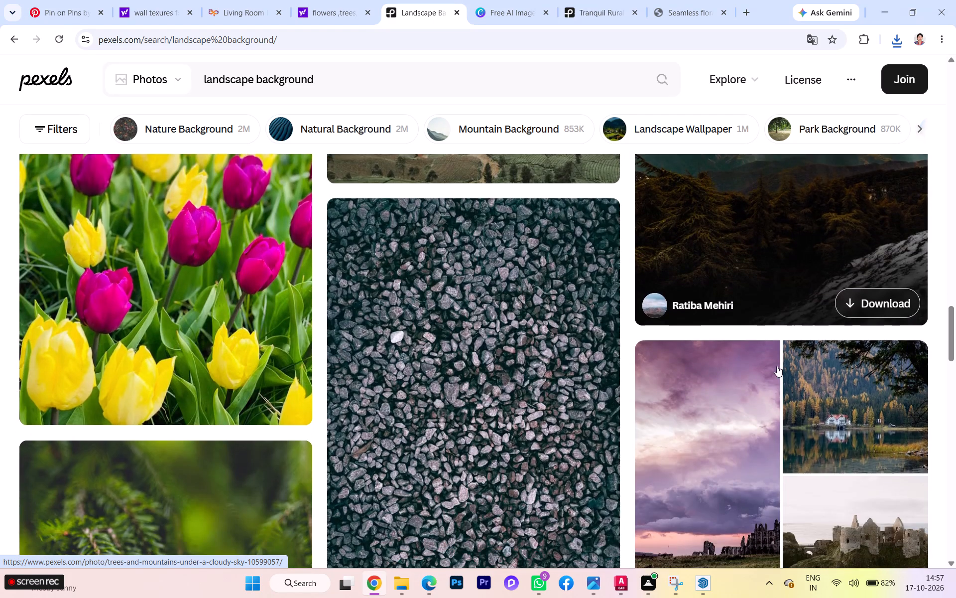
scroll(777, 366, "down", 3)
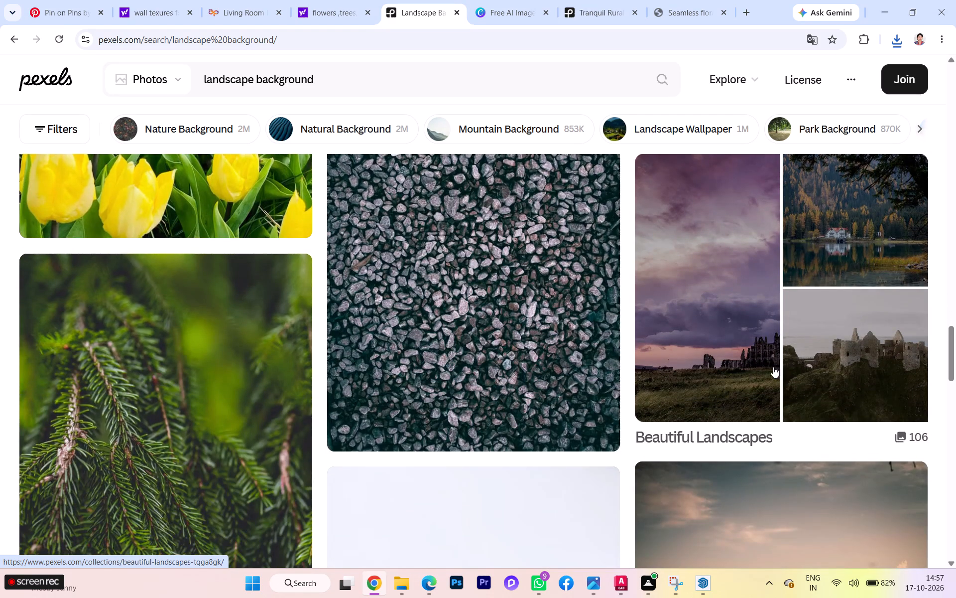
scroll(568, 362, "down", 2)
scroll(654, 371, "down", 3)
scroll(735, 386, "down", 3)
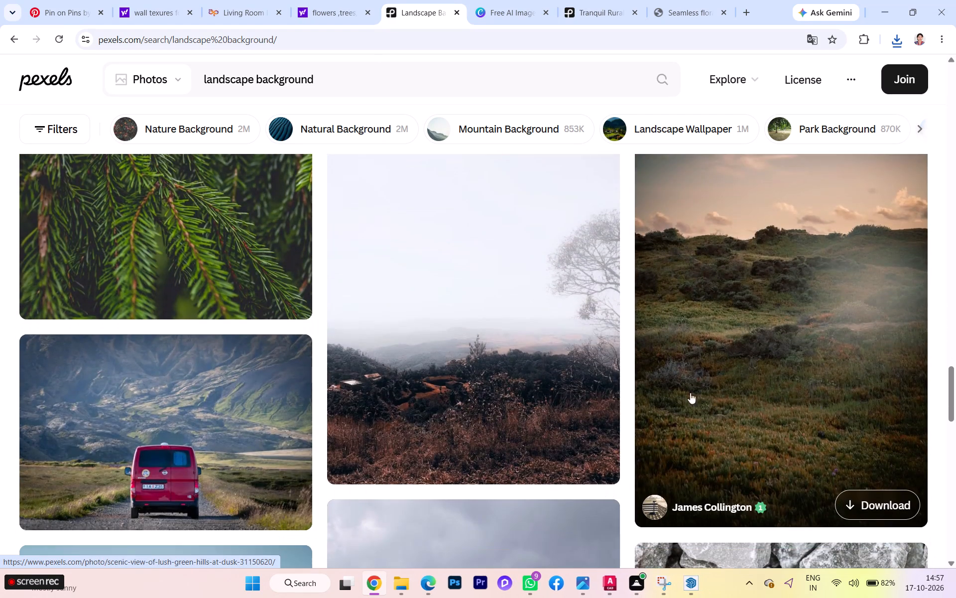
scroll(624, 385, "down", 7)
scroll(597, 382, "up", 4)
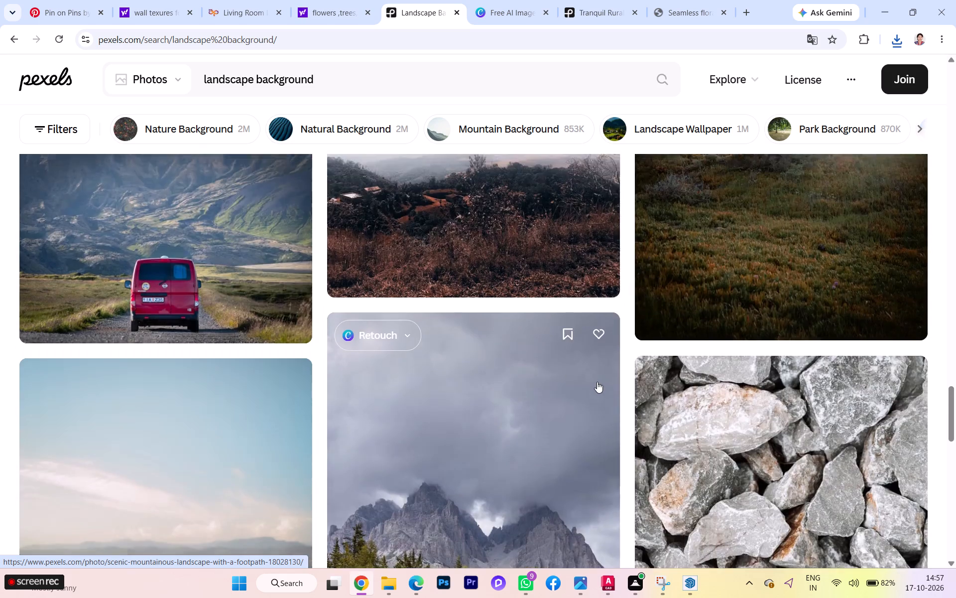
scroll(597, 382, "down", 6)
scroll(597, 382, "up", 2)
scroll(597, 382, "down", 2)
scroll(597, 384, "up", 1)
scroll(597, 384, "down", 4)
scroll(601, 381, "up", 1)
scroll(601, 381, "down", 1)
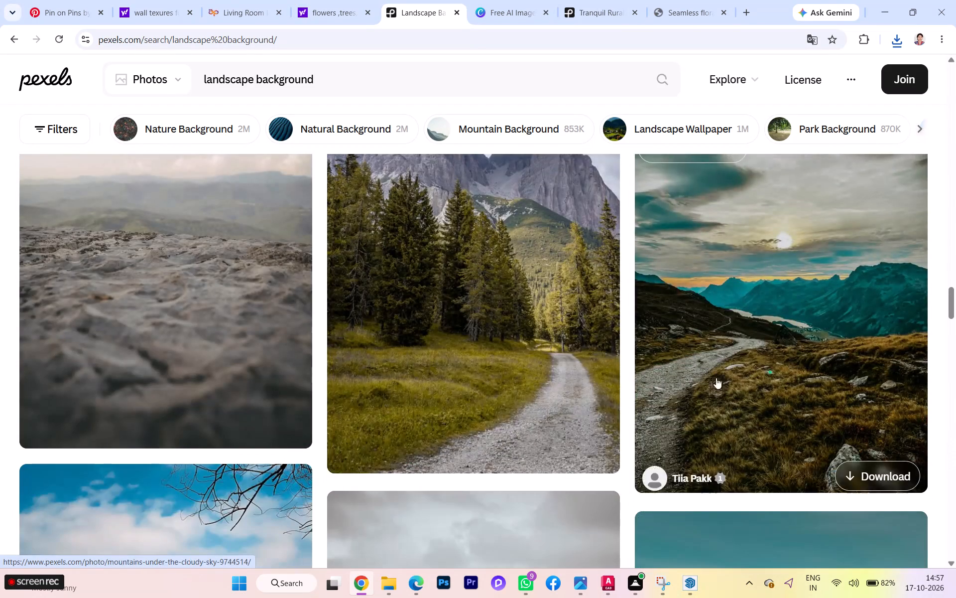
Download the photo of a gravel path through grassy slopes with teal mountains and a cloudy low sun.
left_click(873, 468)
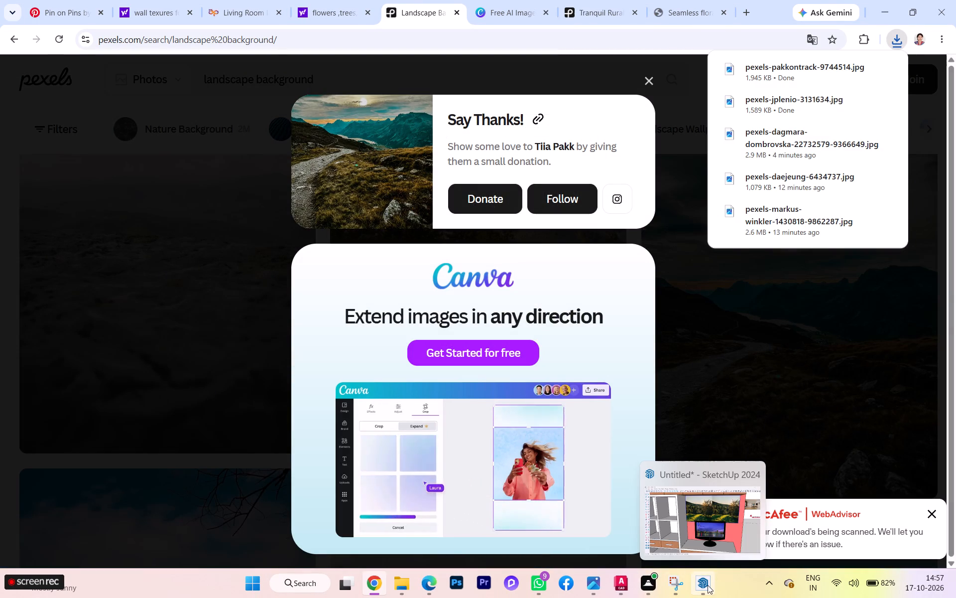
Switch to SketchUp, close the Default Tray and examine the landscape picture above the desk monitor within the room.
left_click(697, 528)
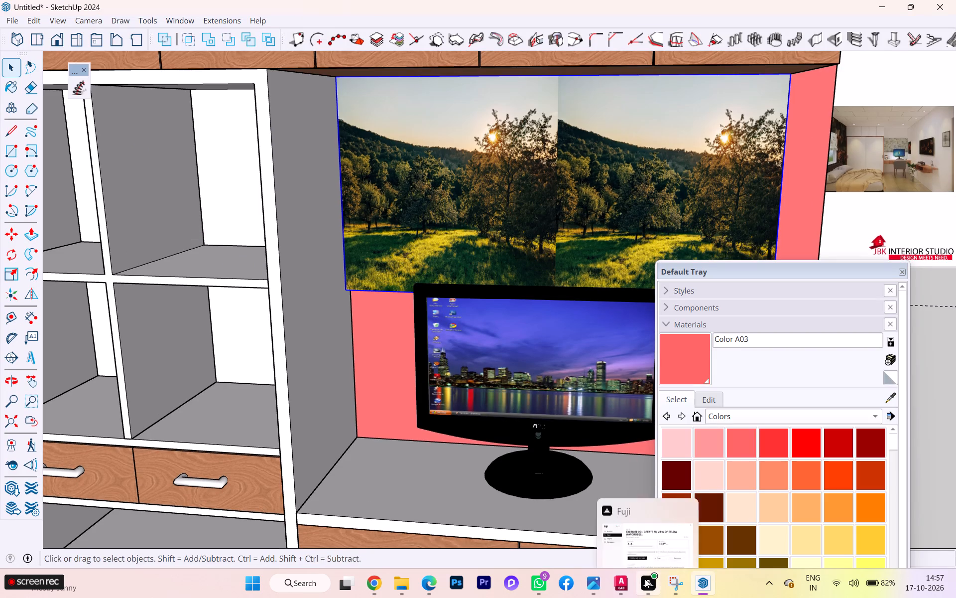
scroll(456, 379, "down", 1)
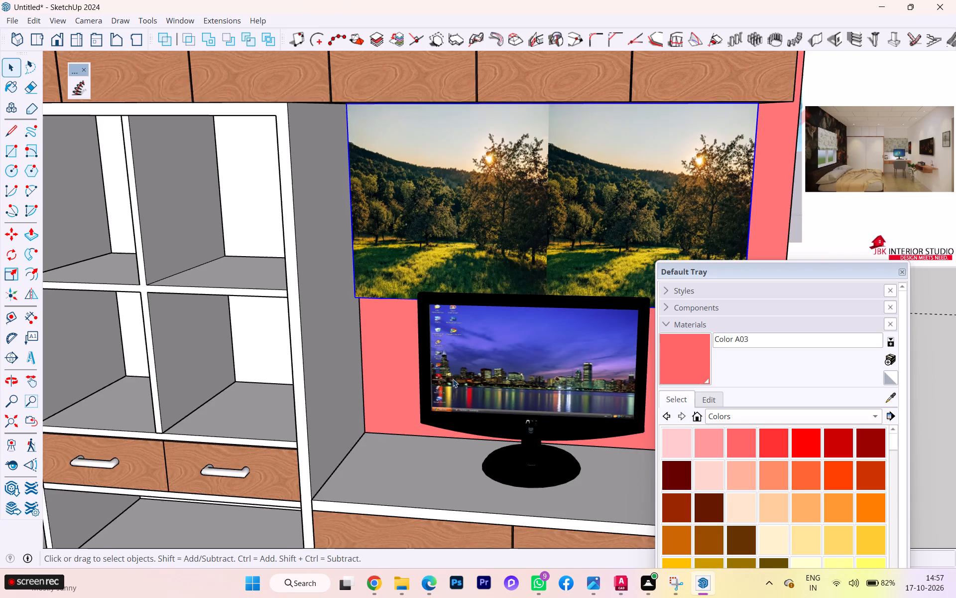
scroll(453, 379, "down", 1)
scroll(537, 347, "down", 2)
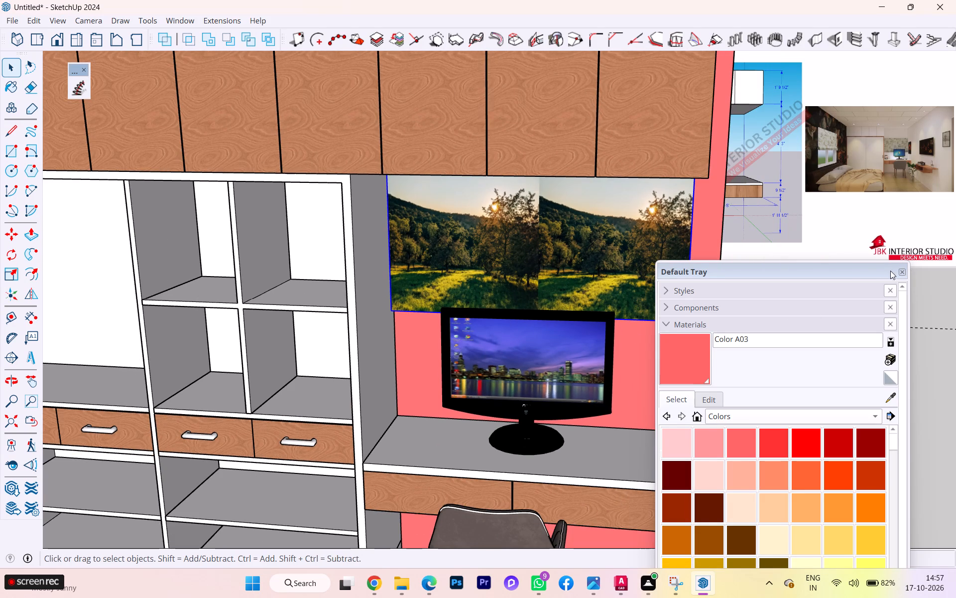
left_click(898, 269)
left_click(616, 266)
double_click(616, 266)
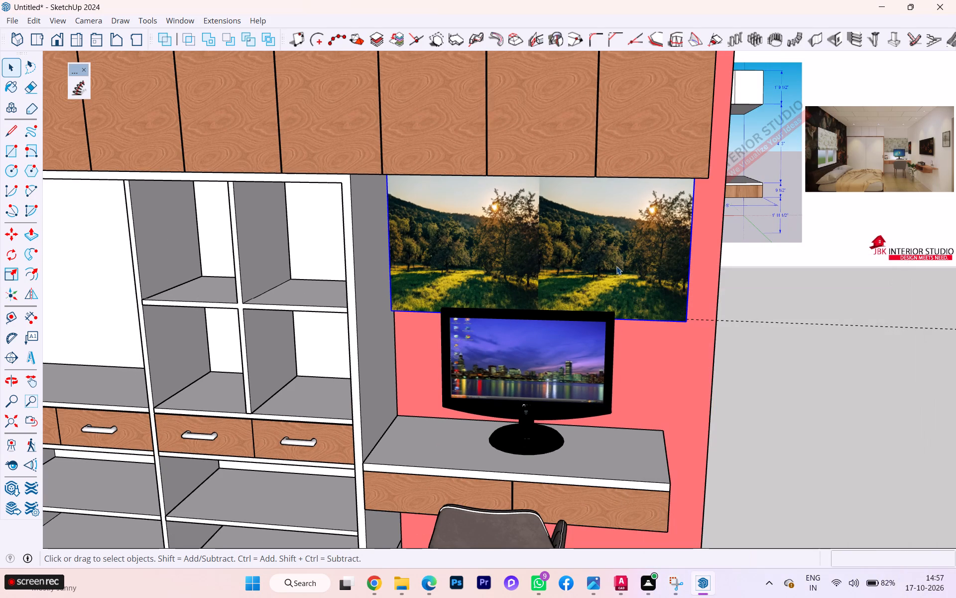
scroll(567, 266, "down", 1)
scroll(564, 267, "up", 1)
scroll(551, 272, "down", 9)
left_click(708, 306)
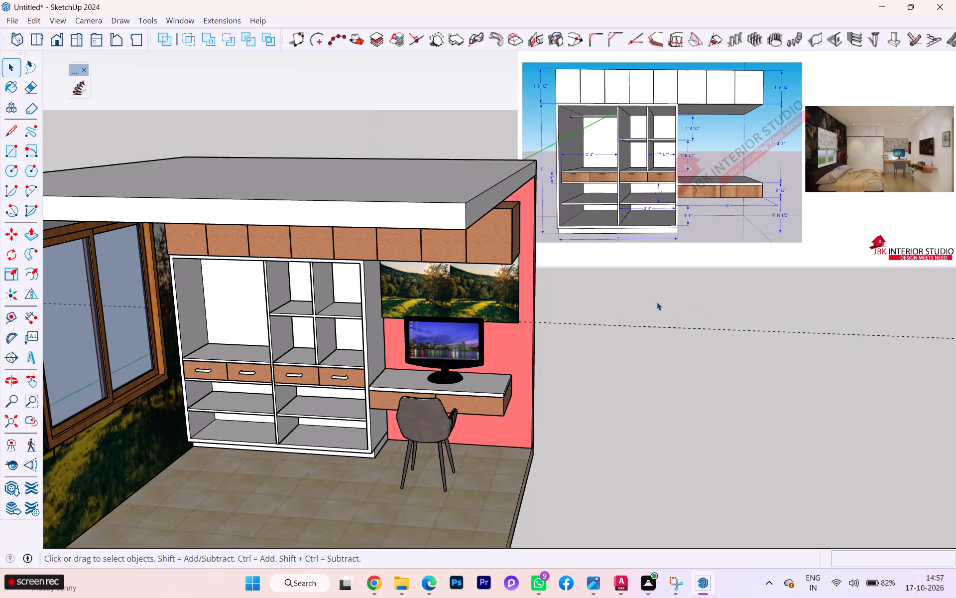
Paint the front face of the picture panel above the desk monitor with Color A03.
left_click(476, 304)
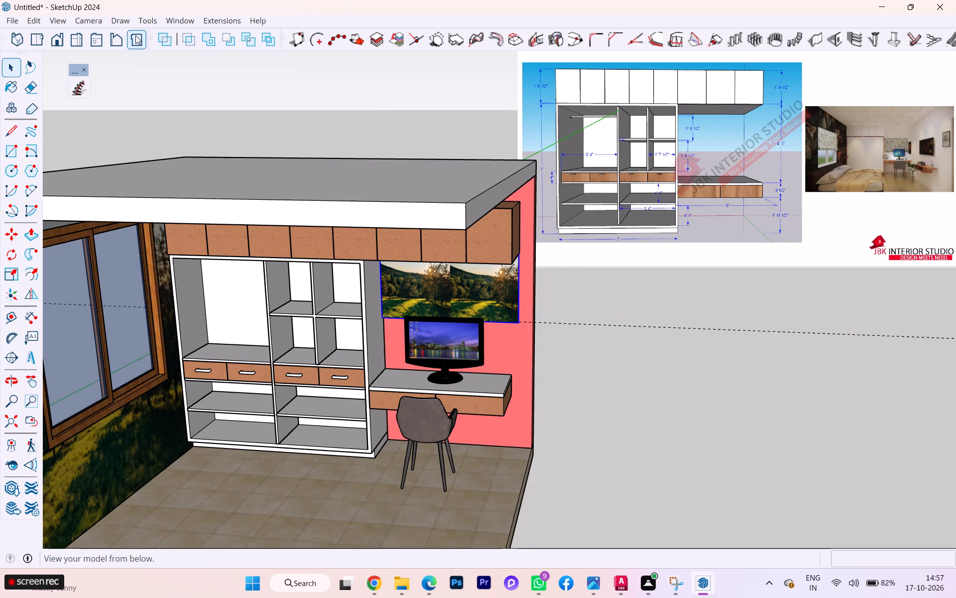
key("b")
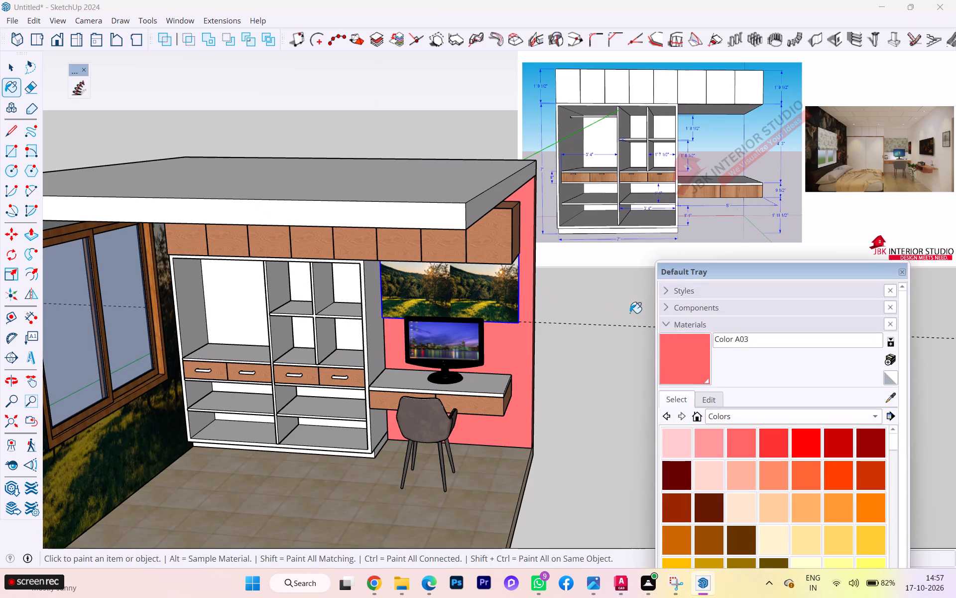
left_click(740, 433)
left_click(407, 297)
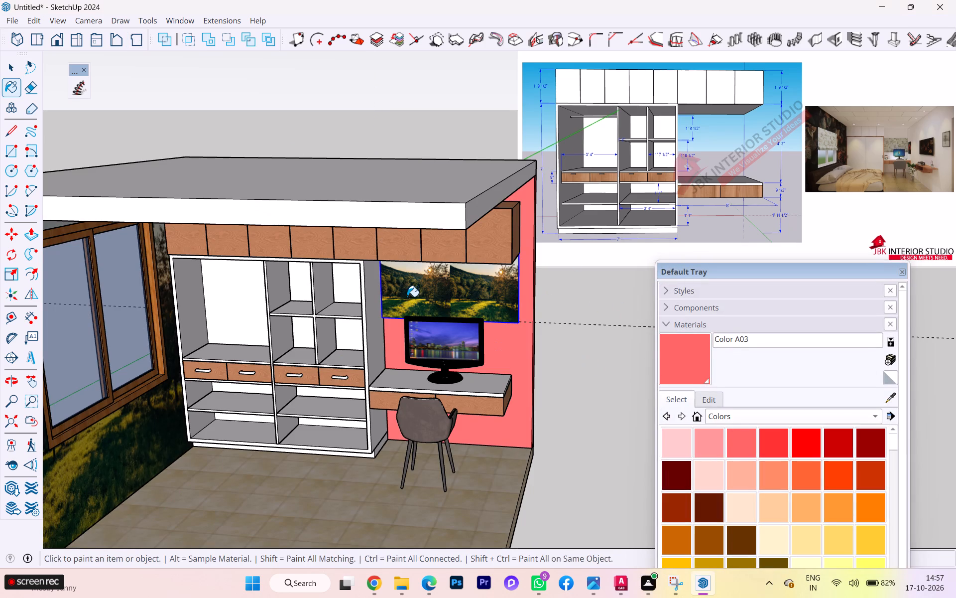
left_click(483, 300)
scroll(507, 300, "down", 1)
scroll(507, 300, "up", 1)
scroll(507, 300, "down", 1)
scroll(507, 300, "up", 3)
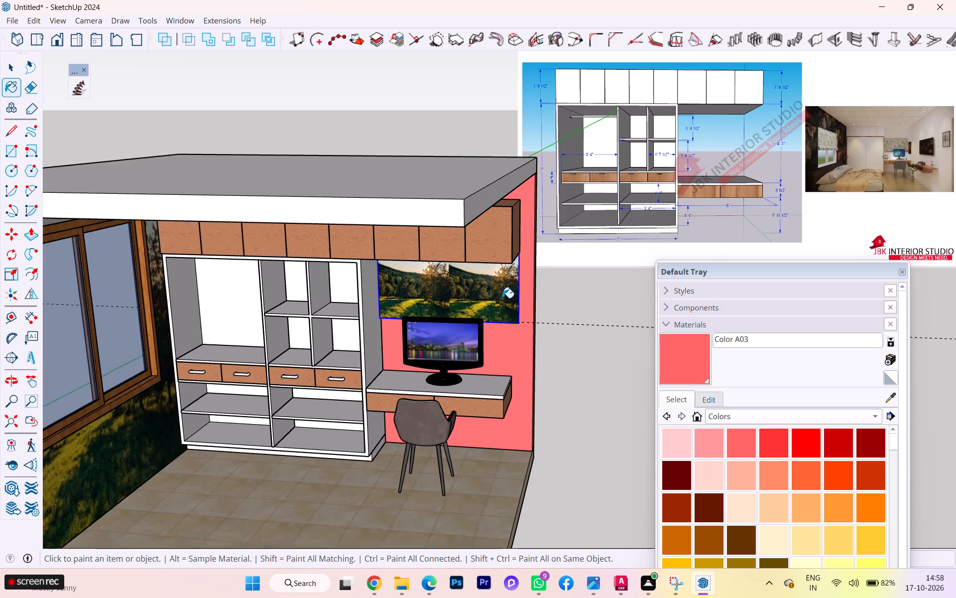
scroll(502, 298, "up", 5)
key("space")
double_click(491, 297)
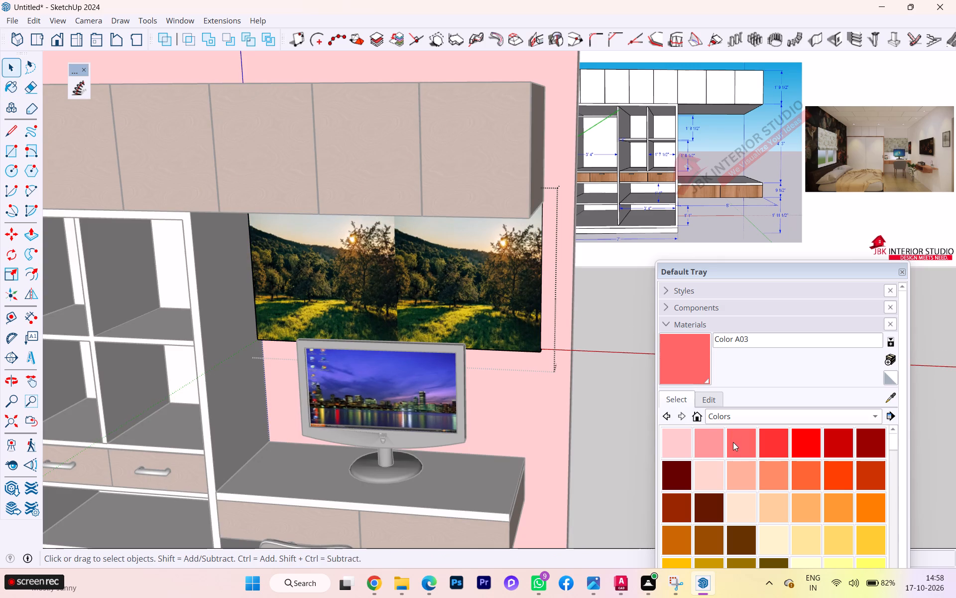
left_click(733, 443)
left_click(459, 315)
scroll(736, 371, "down", 3)
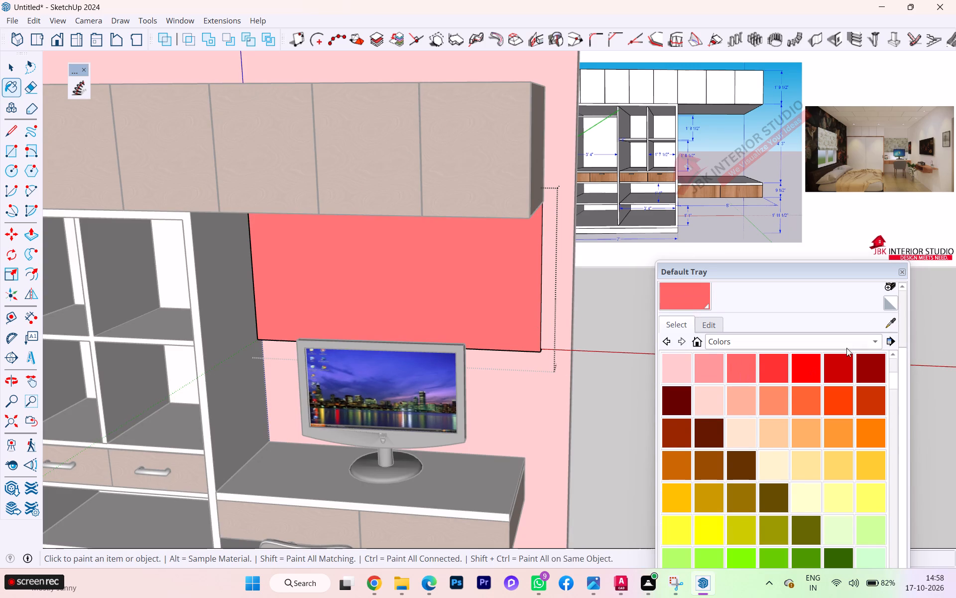
scroll(896, 355, "up", 2)
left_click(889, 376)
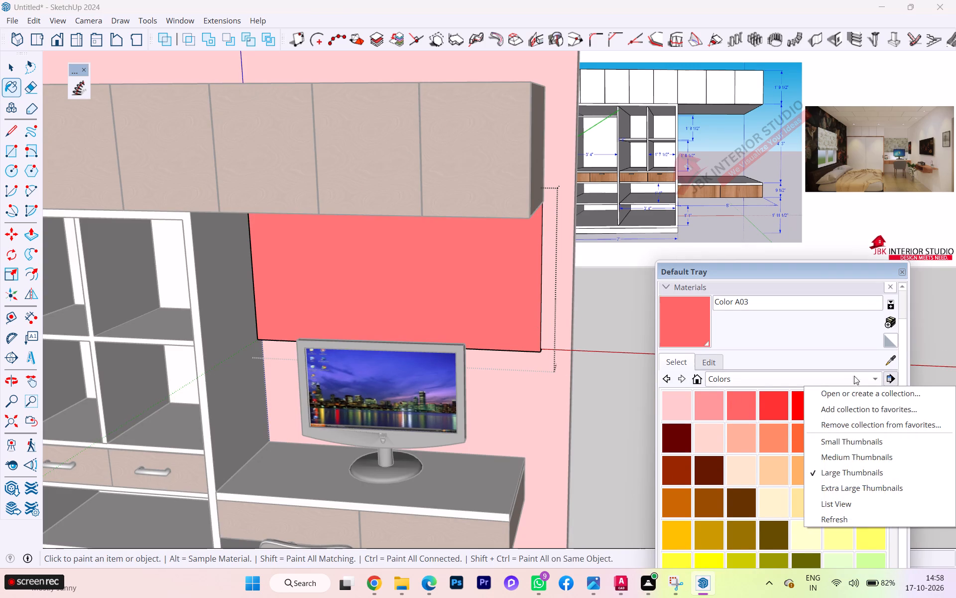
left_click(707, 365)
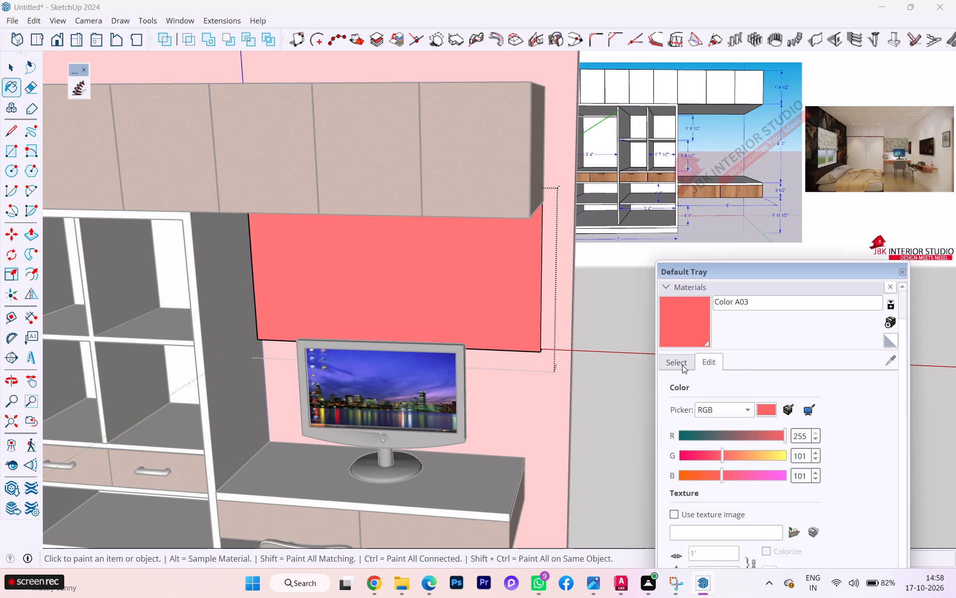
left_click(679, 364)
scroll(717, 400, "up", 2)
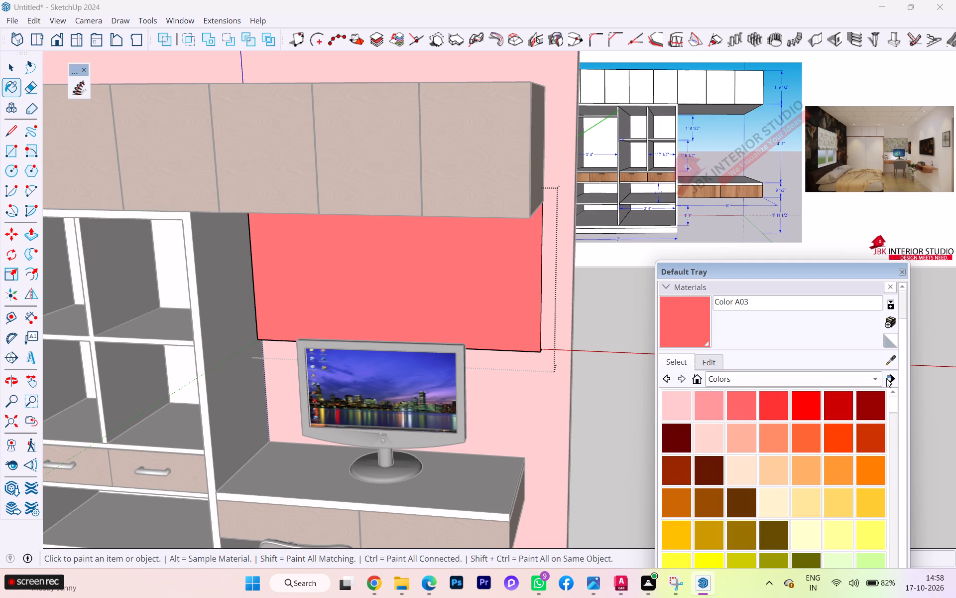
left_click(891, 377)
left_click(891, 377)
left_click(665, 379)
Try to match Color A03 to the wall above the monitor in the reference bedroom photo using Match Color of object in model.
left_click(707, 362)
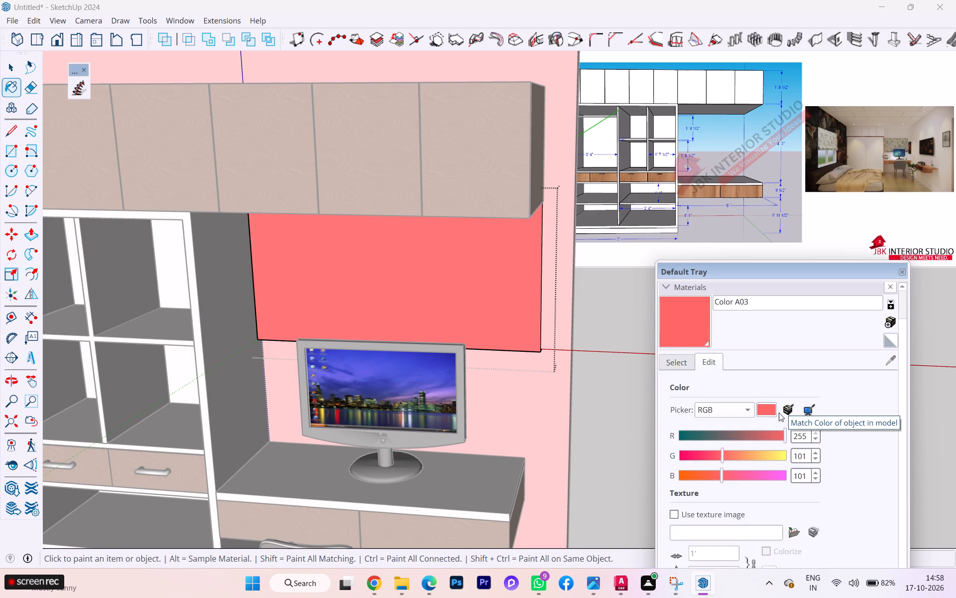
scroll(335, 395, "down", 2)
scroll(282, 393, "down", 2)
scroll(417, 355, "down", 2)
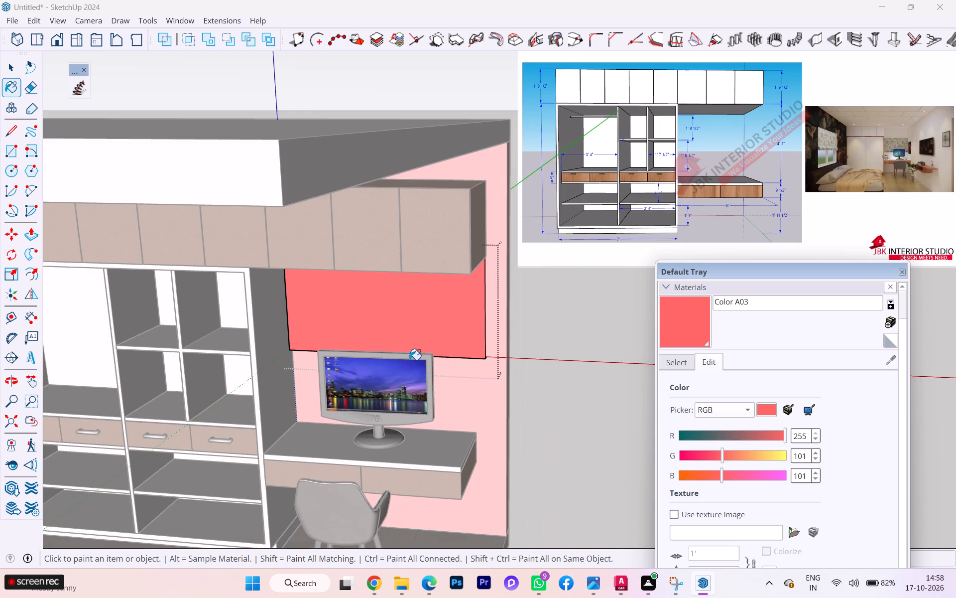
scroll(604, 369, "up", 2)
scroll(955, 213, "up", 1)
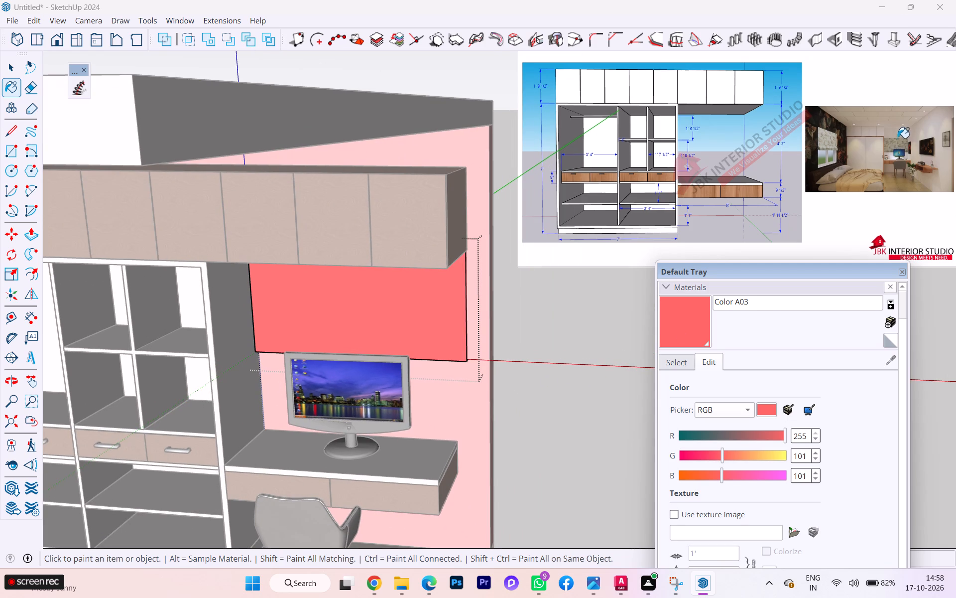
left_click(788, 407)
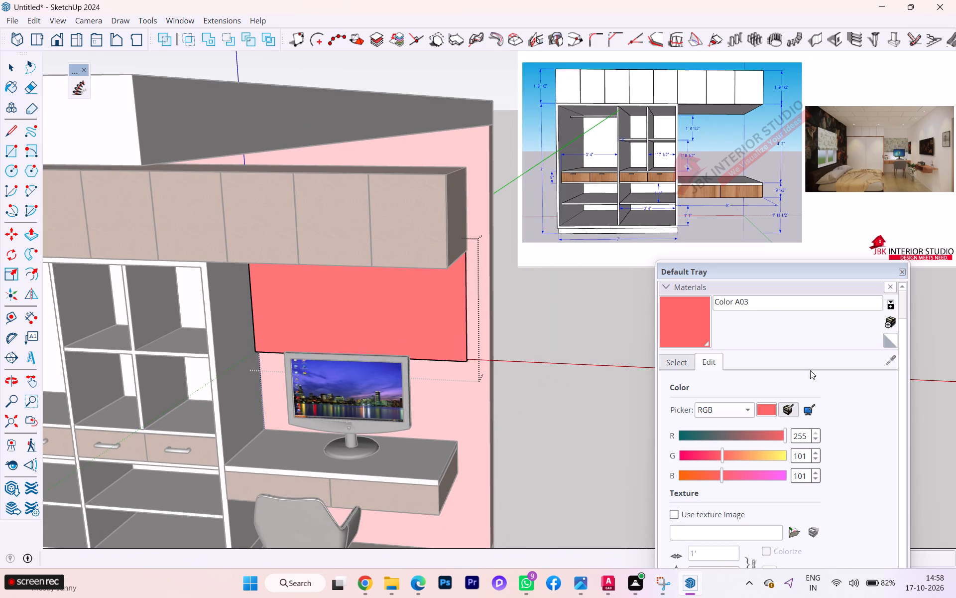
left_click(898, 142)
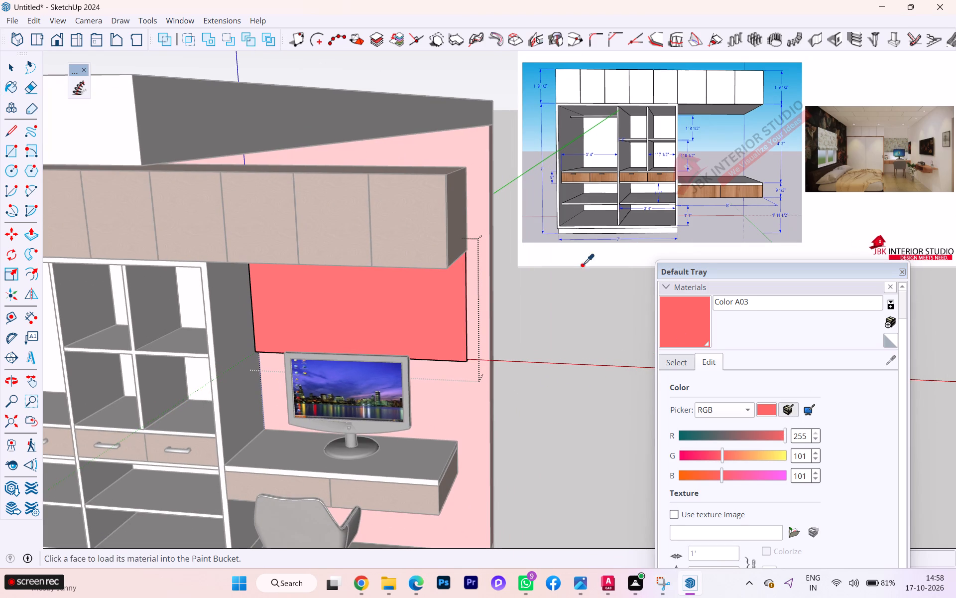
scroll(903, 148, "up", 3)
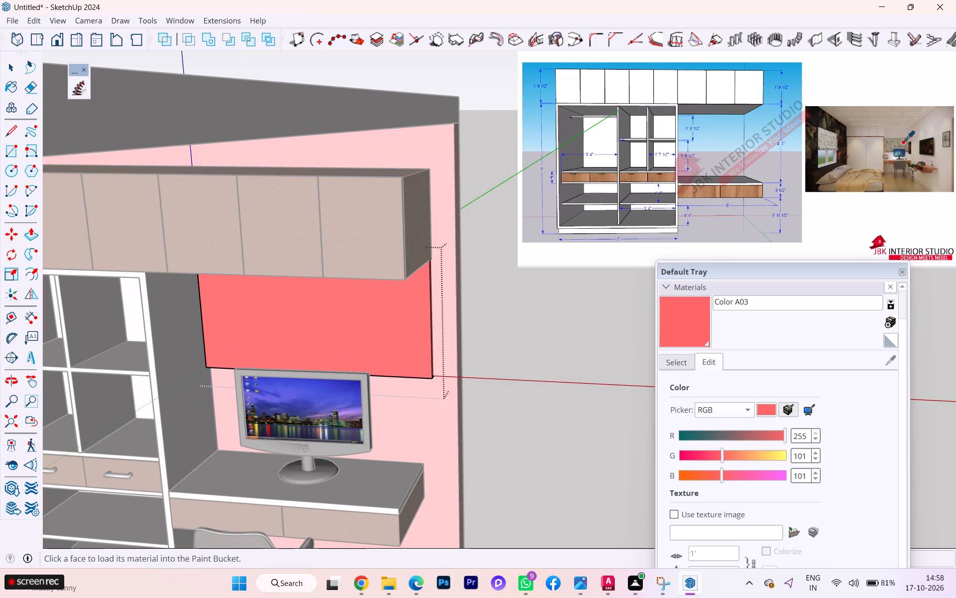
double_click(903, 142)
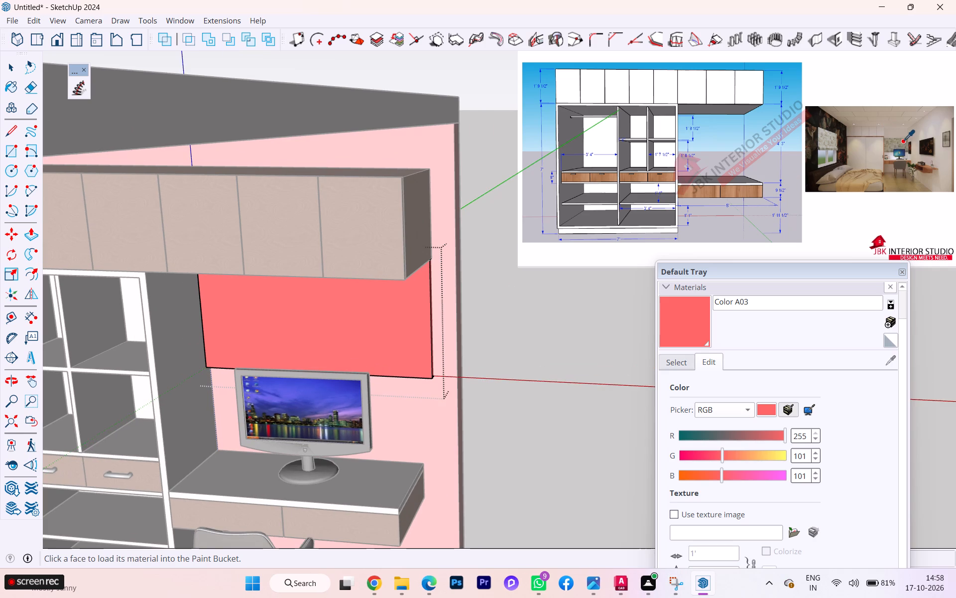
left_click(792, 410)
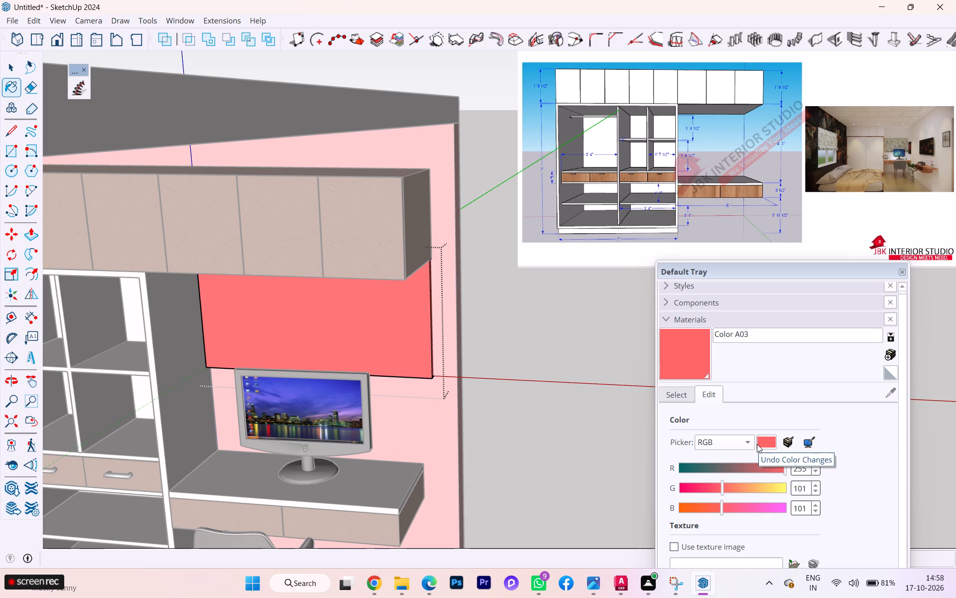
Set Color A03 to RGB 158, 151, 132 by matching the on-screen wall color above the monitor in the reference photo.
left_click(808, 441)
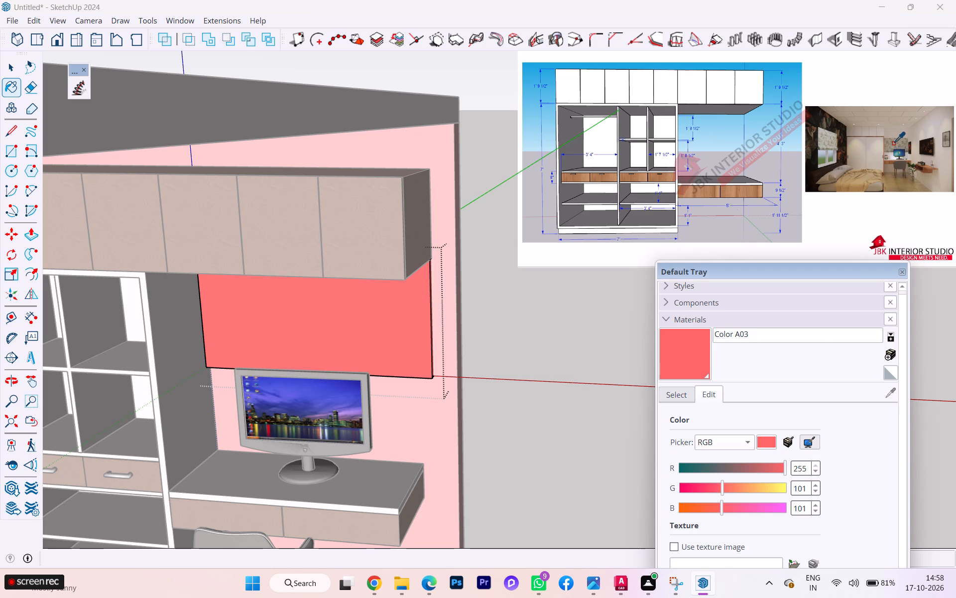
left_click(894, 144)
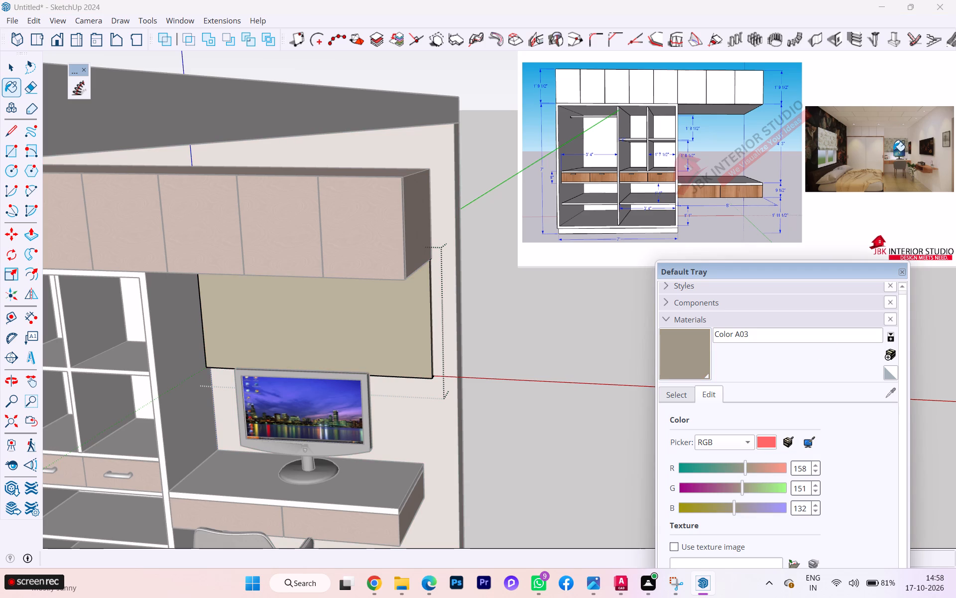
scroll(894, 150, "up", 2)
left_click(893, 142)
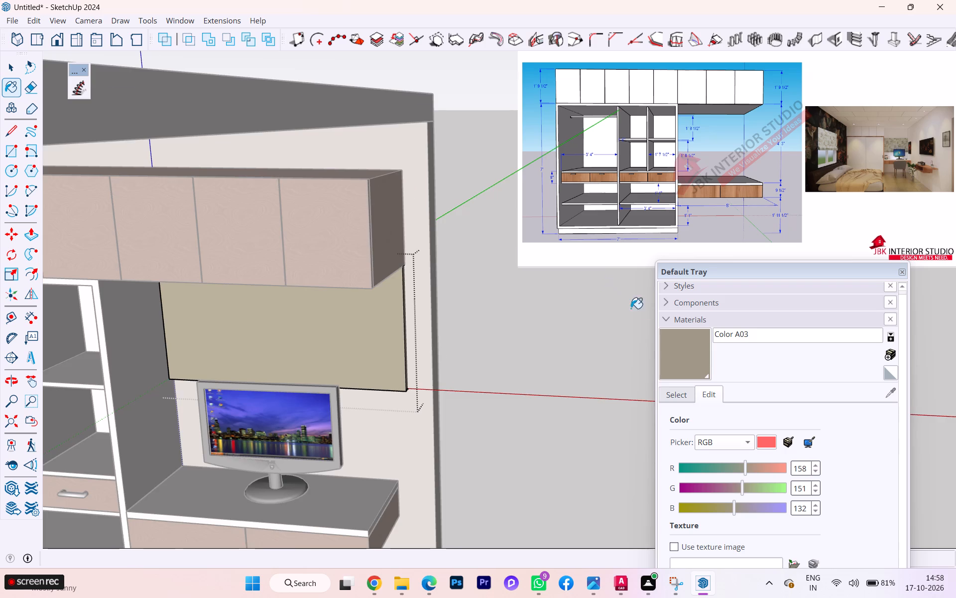
Give Color A03 a texture image using the downloaded photo of orange marigolds against an orange wall.
scroll(632, 310, "down", 2)
scroll(698, 406, "down", 2)
scroll(711, 417, "up", 2)
scroll(366, 371, "down", 2)
scroll(531, 365, "down", 1)
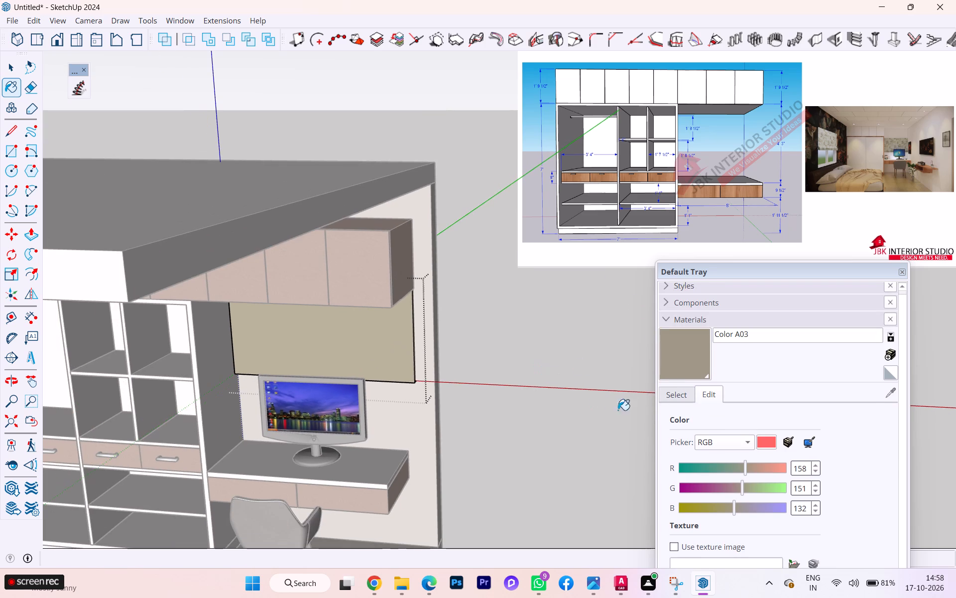
scroll(827, 446, "down", 3)
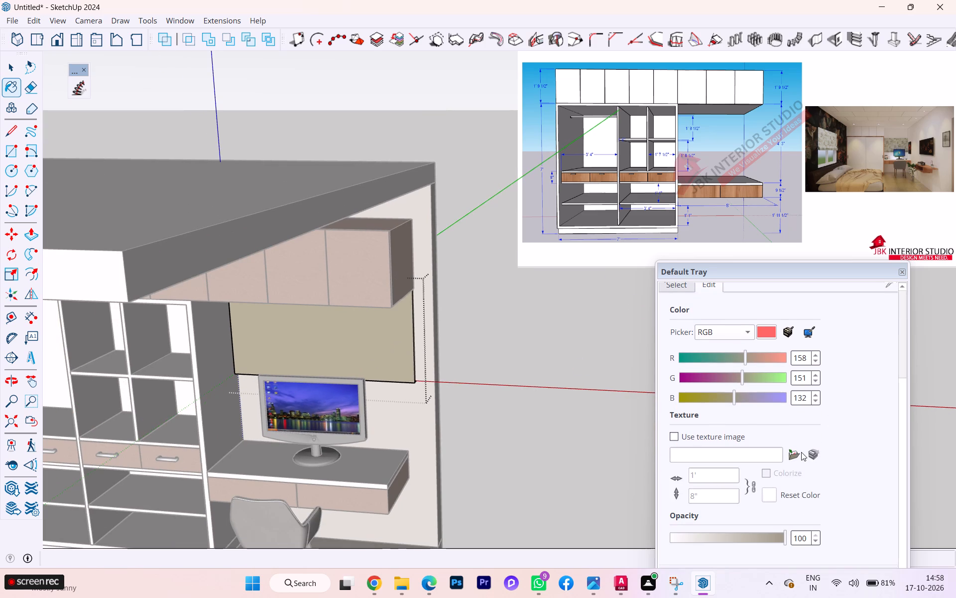
left_click(798, 453)
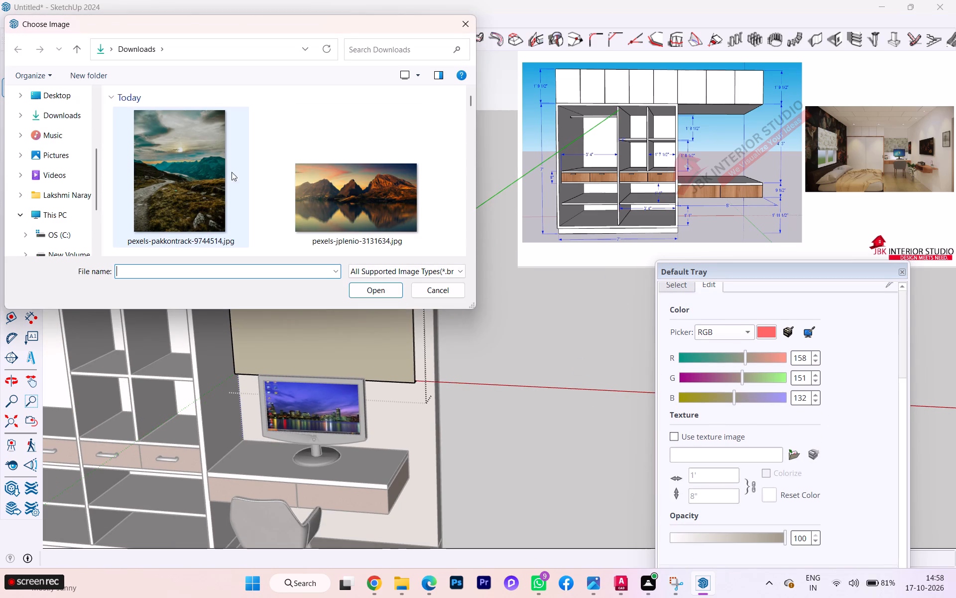
scroll(240, 191, "down", 1)
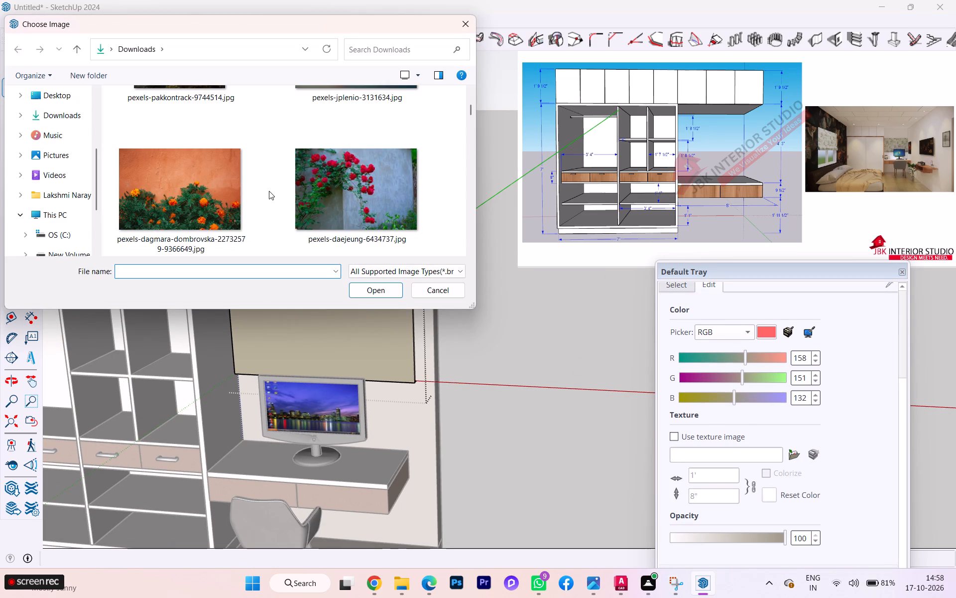
left_click(221, 201)
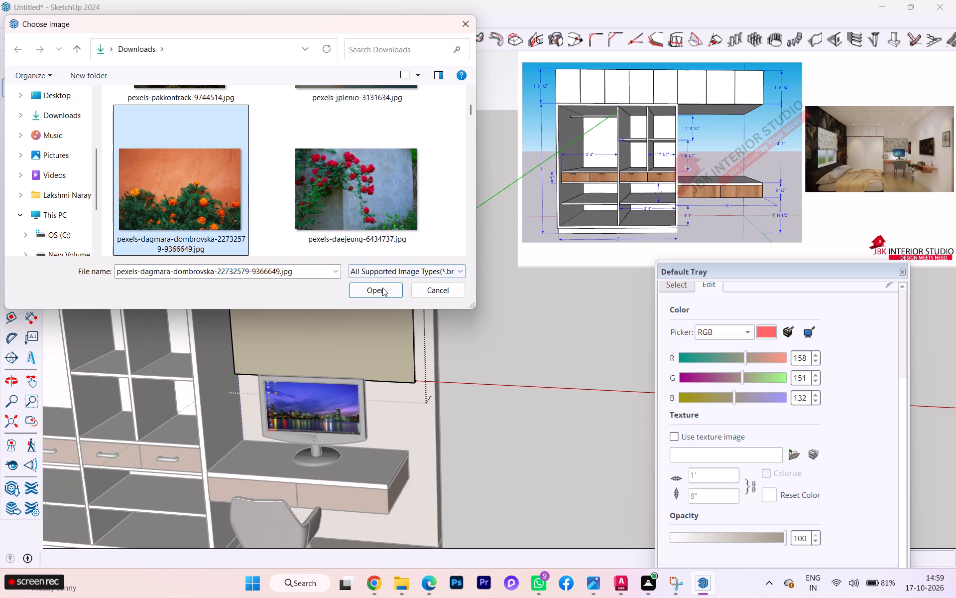
left_click(382, 288)
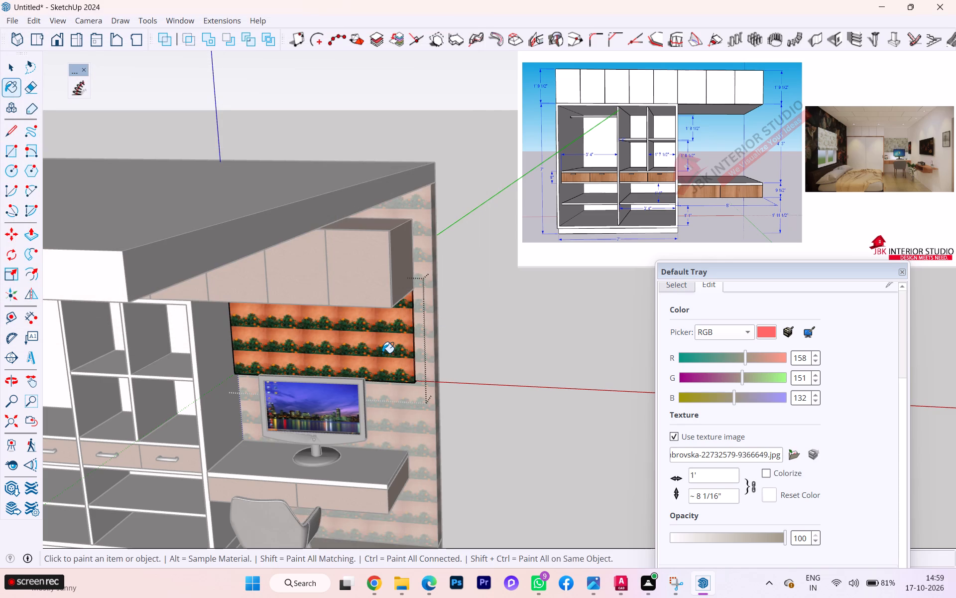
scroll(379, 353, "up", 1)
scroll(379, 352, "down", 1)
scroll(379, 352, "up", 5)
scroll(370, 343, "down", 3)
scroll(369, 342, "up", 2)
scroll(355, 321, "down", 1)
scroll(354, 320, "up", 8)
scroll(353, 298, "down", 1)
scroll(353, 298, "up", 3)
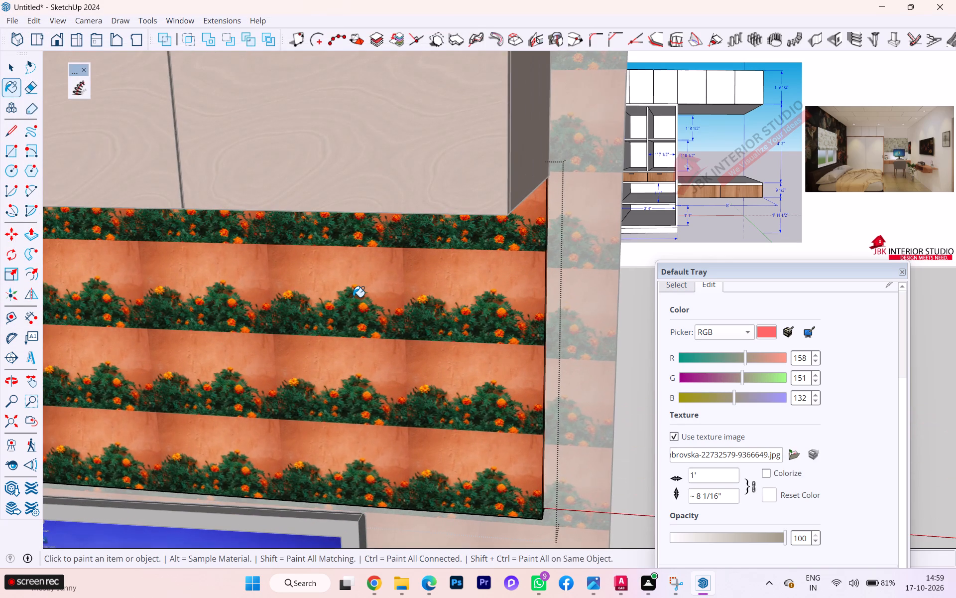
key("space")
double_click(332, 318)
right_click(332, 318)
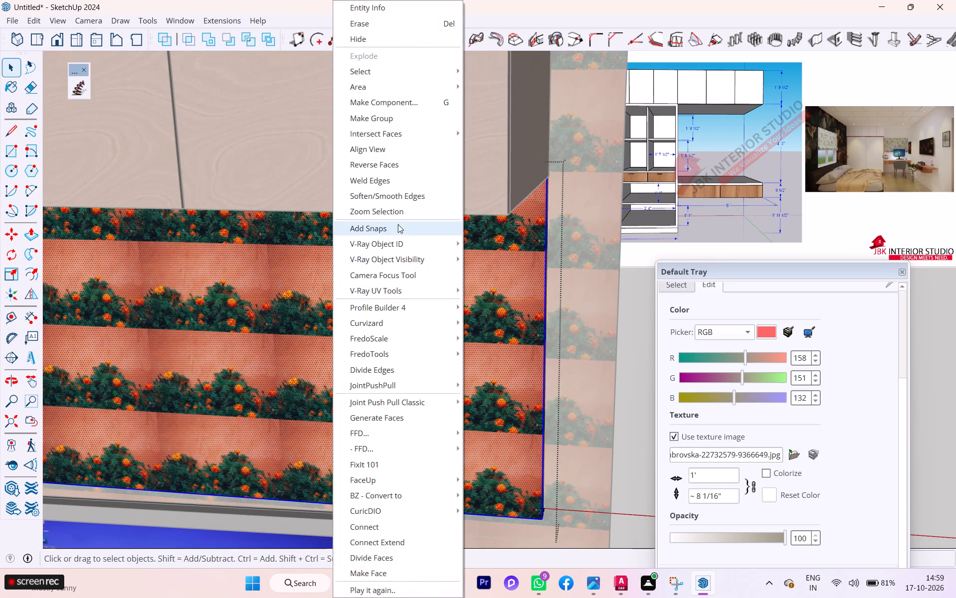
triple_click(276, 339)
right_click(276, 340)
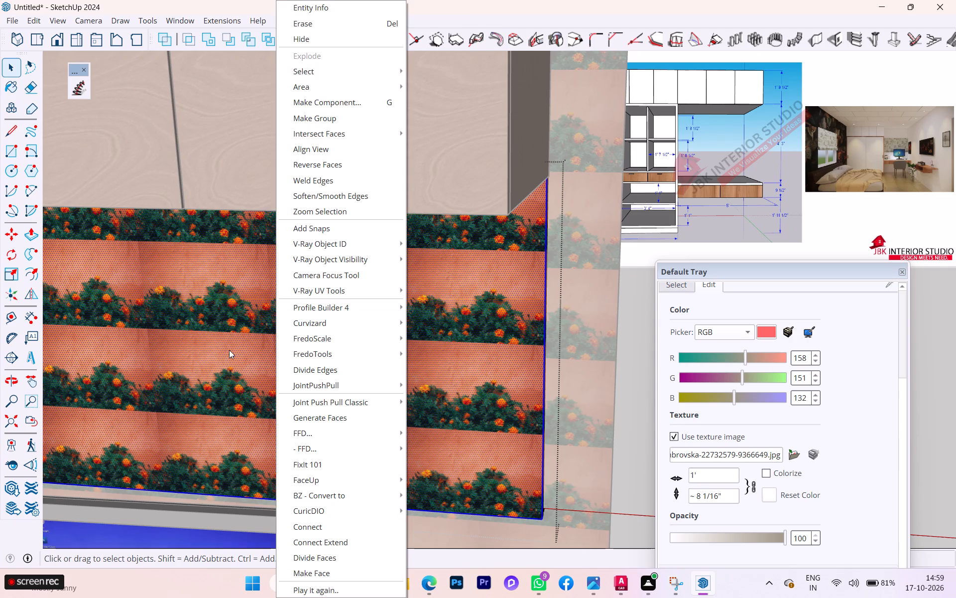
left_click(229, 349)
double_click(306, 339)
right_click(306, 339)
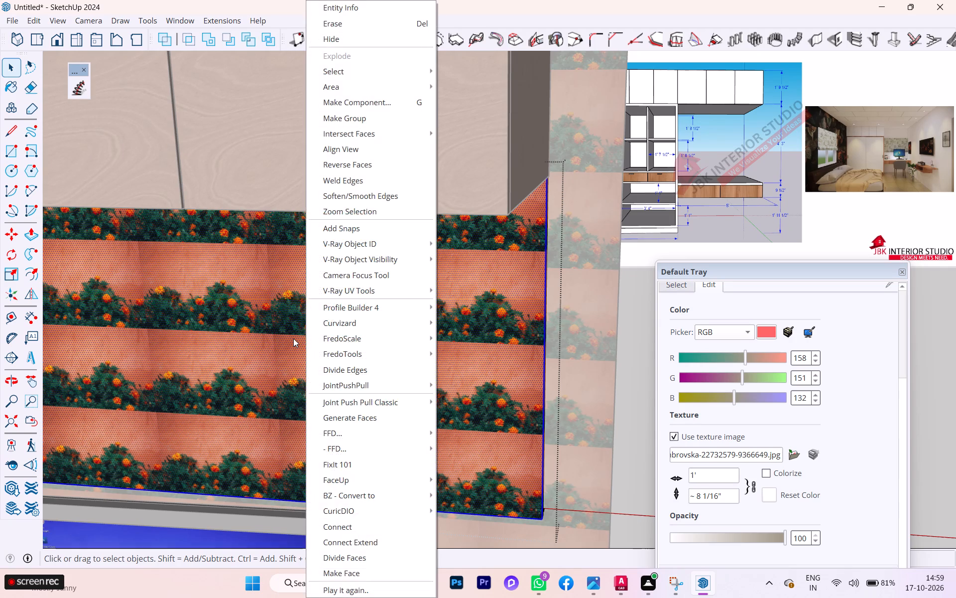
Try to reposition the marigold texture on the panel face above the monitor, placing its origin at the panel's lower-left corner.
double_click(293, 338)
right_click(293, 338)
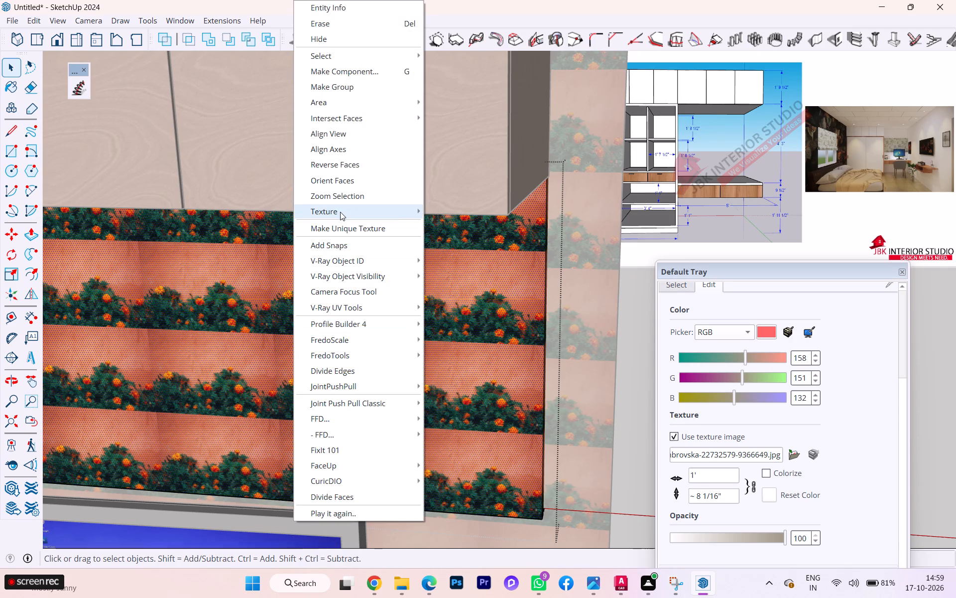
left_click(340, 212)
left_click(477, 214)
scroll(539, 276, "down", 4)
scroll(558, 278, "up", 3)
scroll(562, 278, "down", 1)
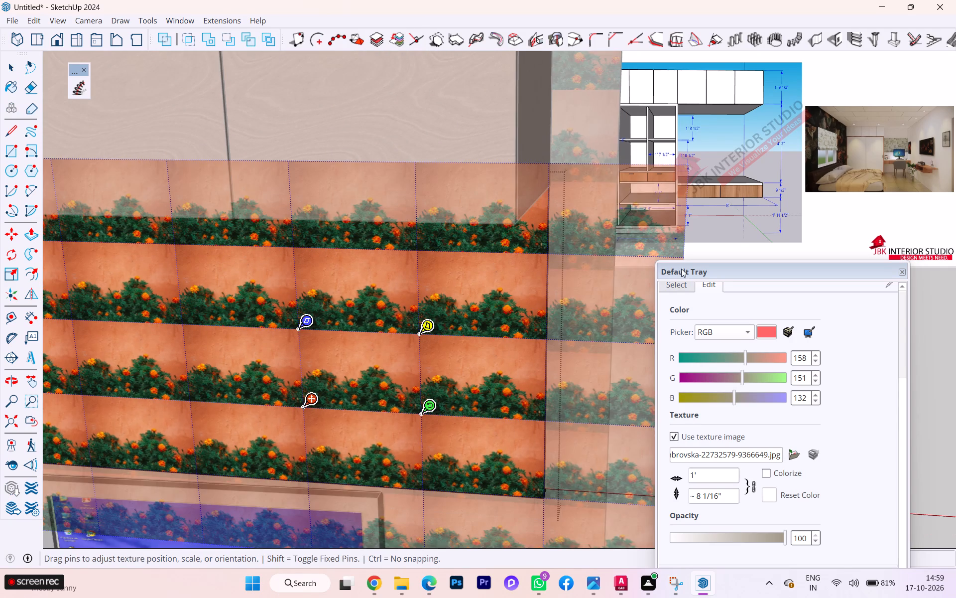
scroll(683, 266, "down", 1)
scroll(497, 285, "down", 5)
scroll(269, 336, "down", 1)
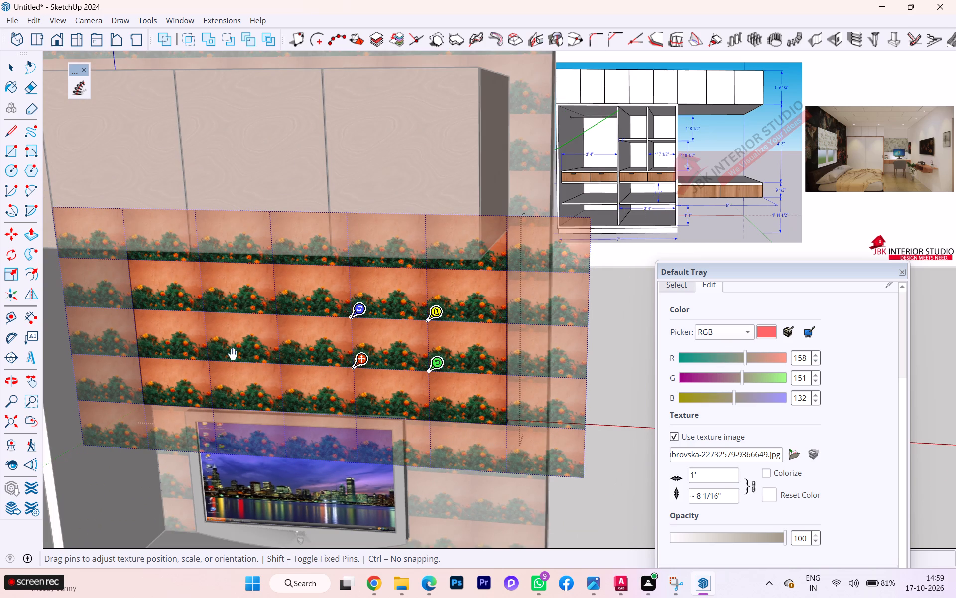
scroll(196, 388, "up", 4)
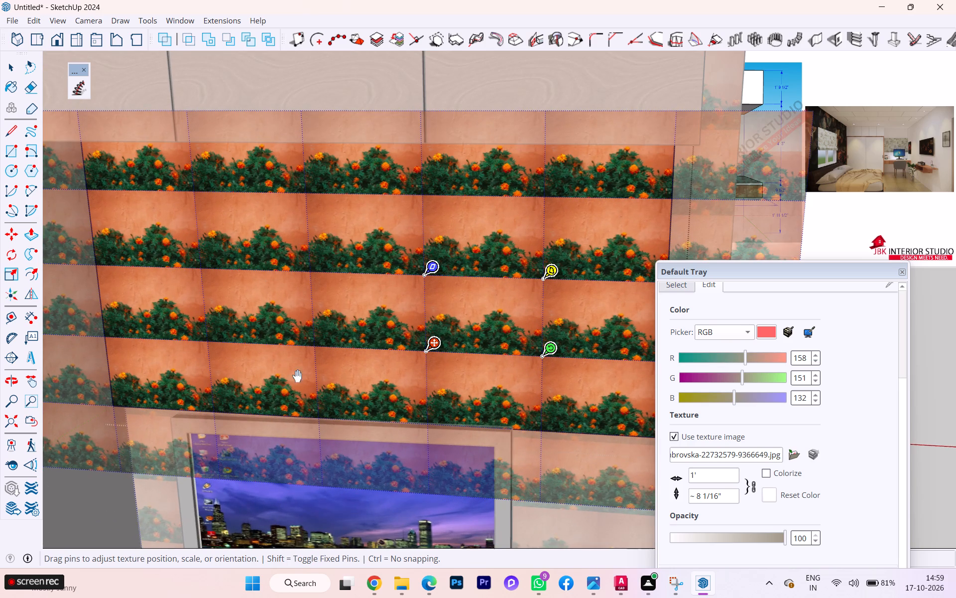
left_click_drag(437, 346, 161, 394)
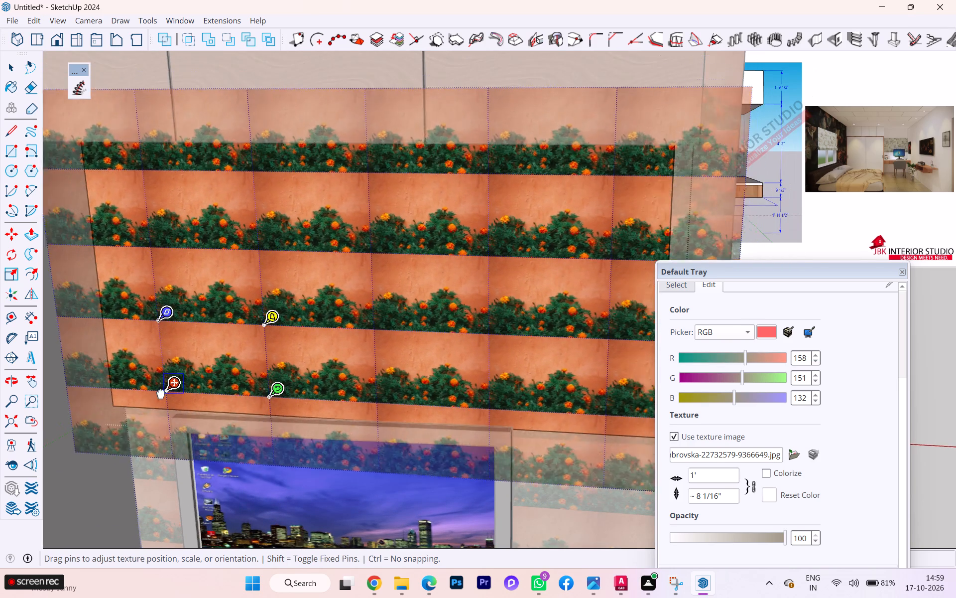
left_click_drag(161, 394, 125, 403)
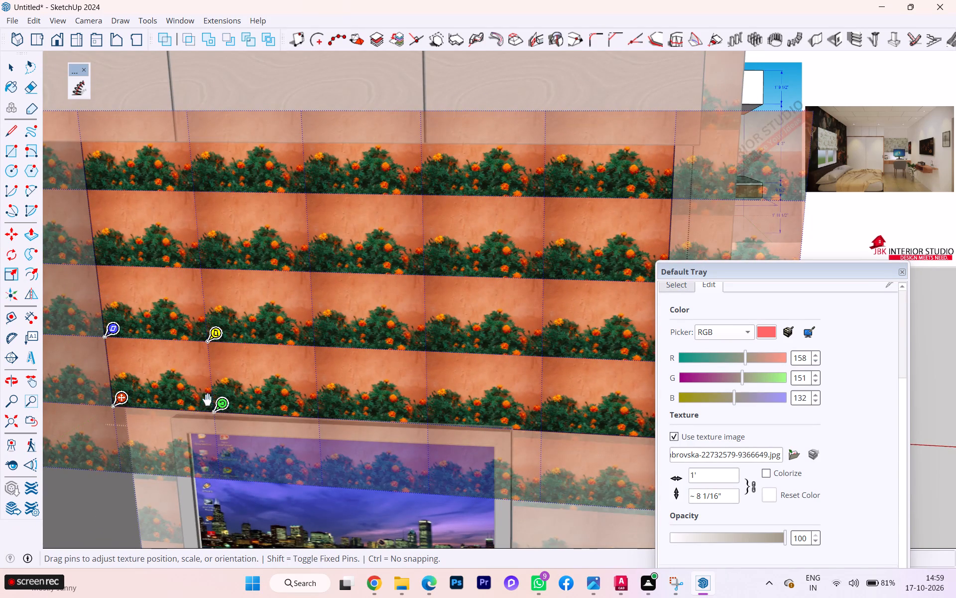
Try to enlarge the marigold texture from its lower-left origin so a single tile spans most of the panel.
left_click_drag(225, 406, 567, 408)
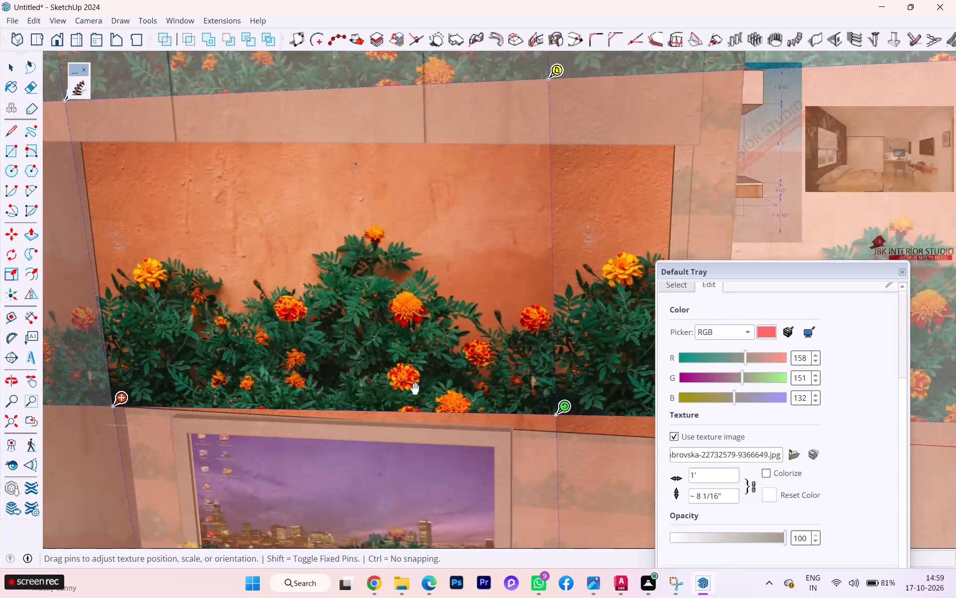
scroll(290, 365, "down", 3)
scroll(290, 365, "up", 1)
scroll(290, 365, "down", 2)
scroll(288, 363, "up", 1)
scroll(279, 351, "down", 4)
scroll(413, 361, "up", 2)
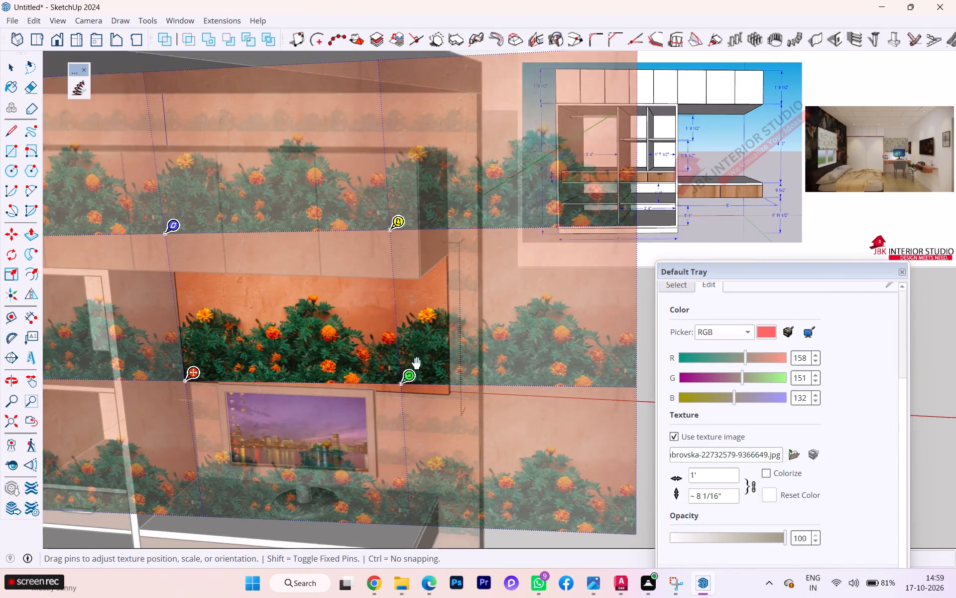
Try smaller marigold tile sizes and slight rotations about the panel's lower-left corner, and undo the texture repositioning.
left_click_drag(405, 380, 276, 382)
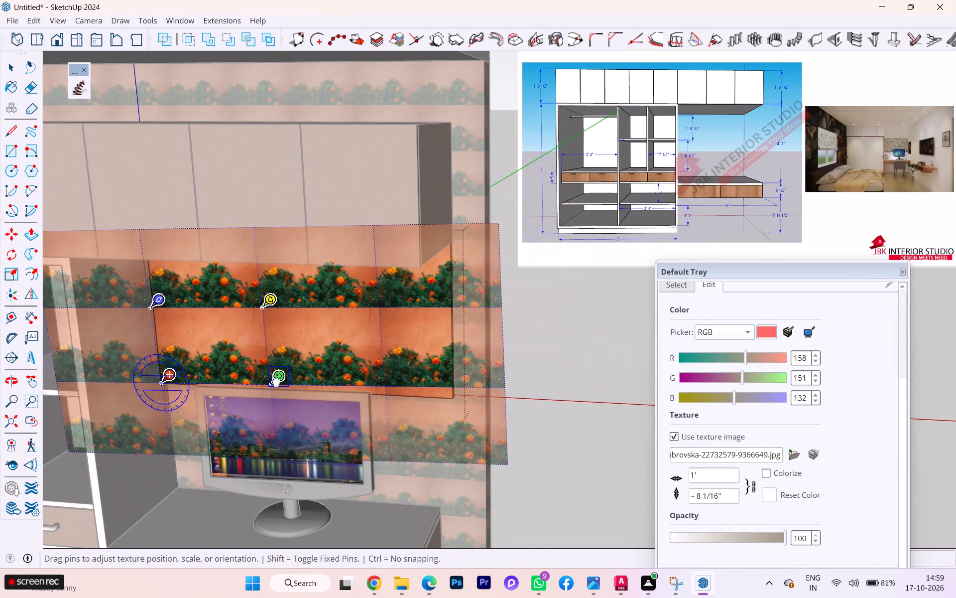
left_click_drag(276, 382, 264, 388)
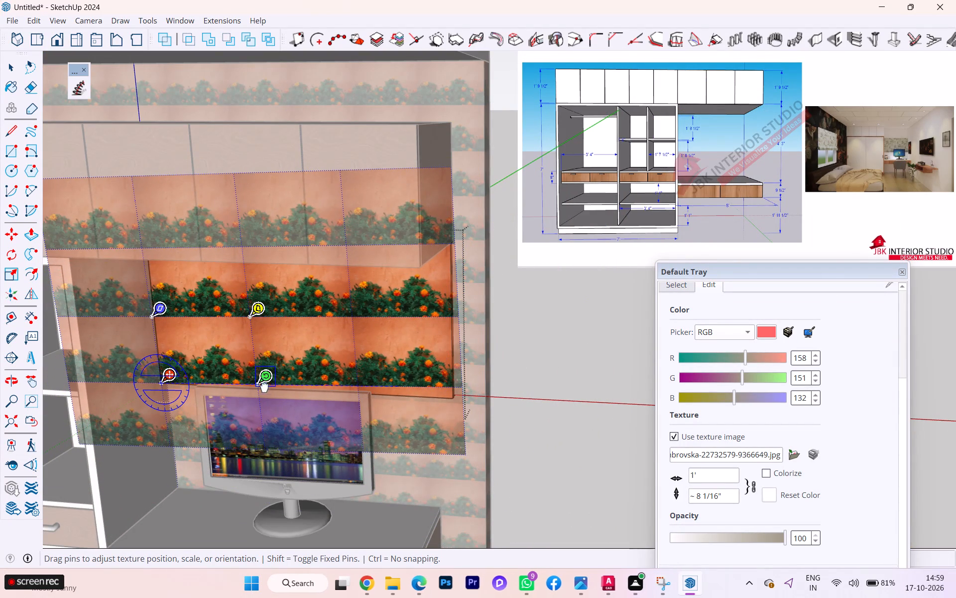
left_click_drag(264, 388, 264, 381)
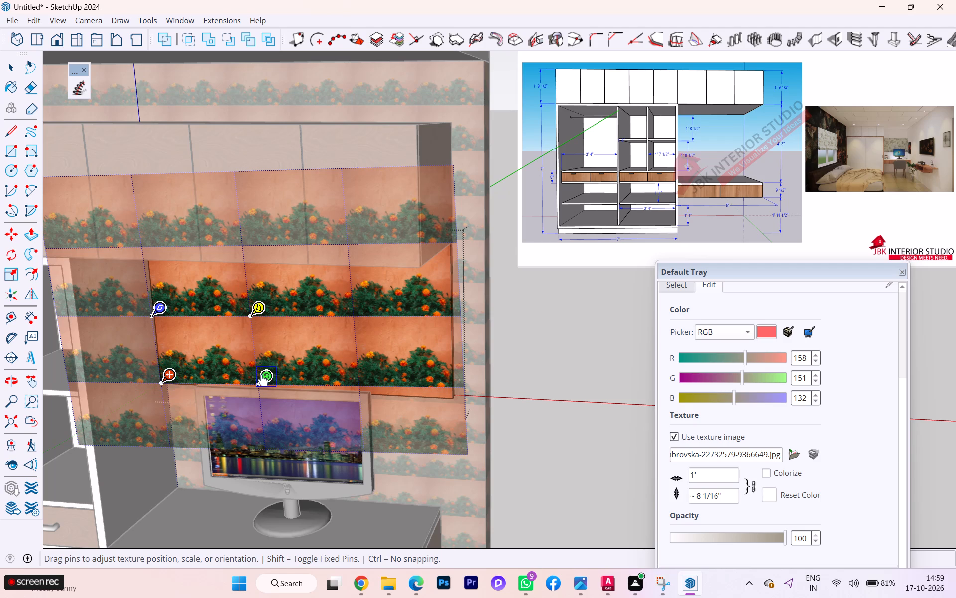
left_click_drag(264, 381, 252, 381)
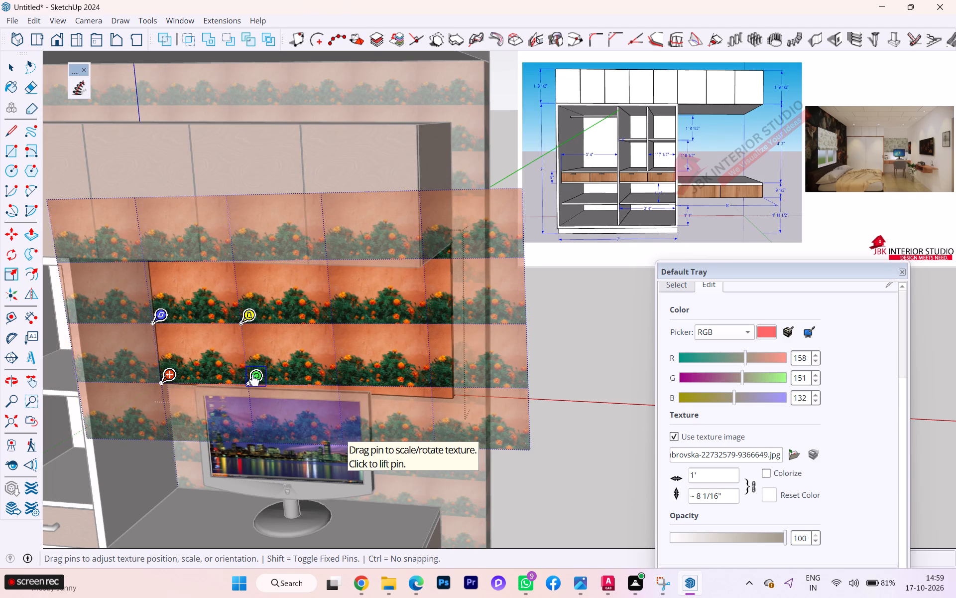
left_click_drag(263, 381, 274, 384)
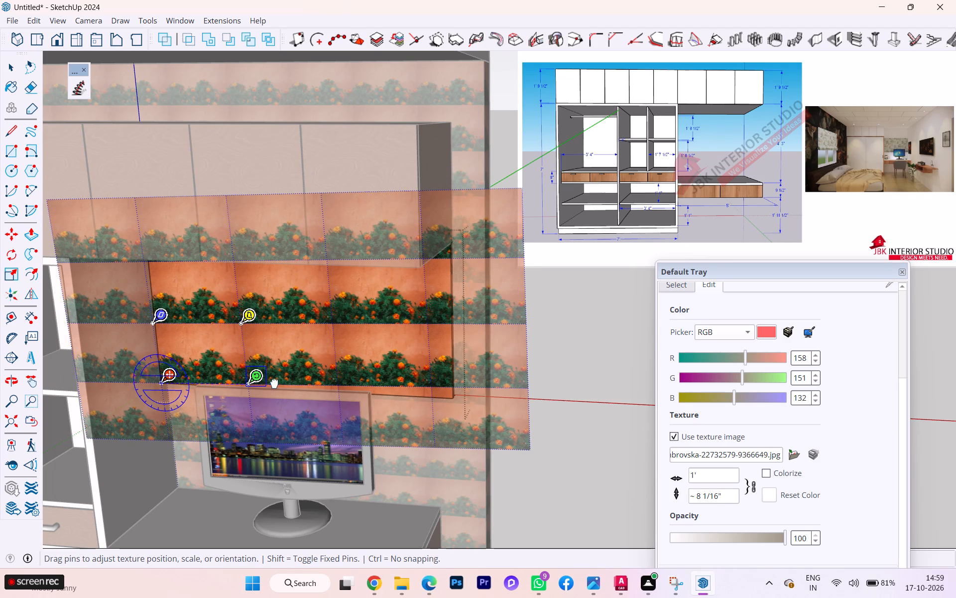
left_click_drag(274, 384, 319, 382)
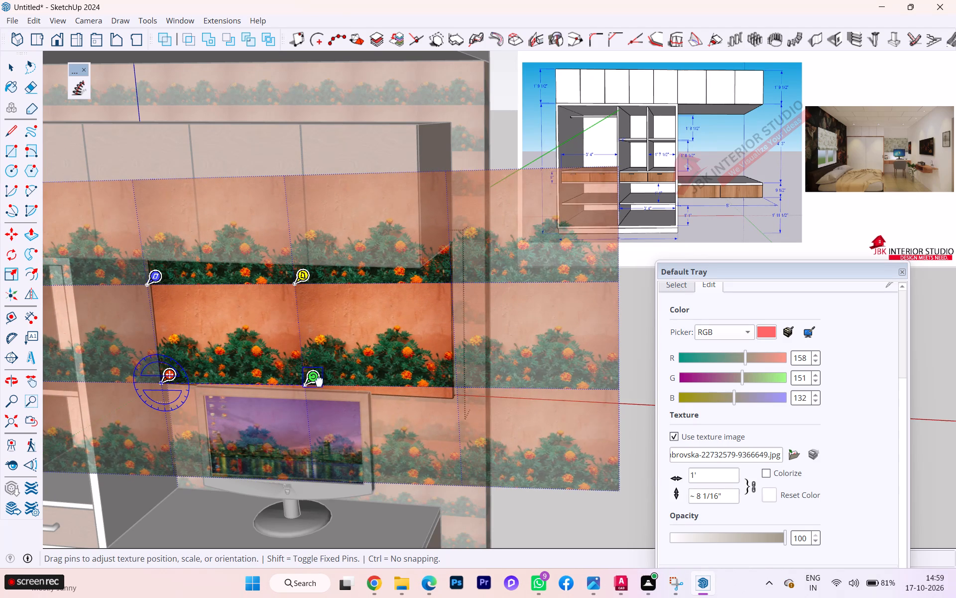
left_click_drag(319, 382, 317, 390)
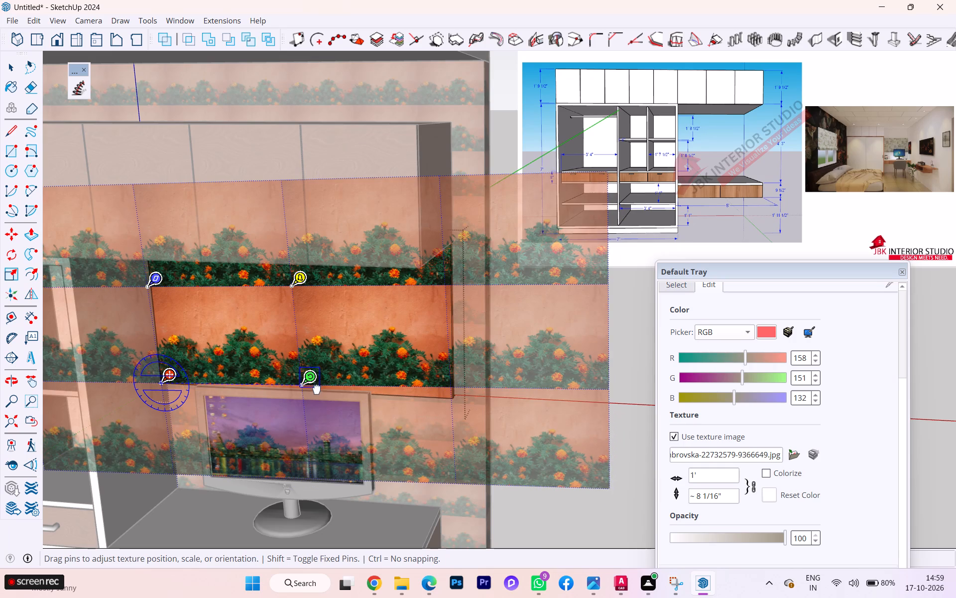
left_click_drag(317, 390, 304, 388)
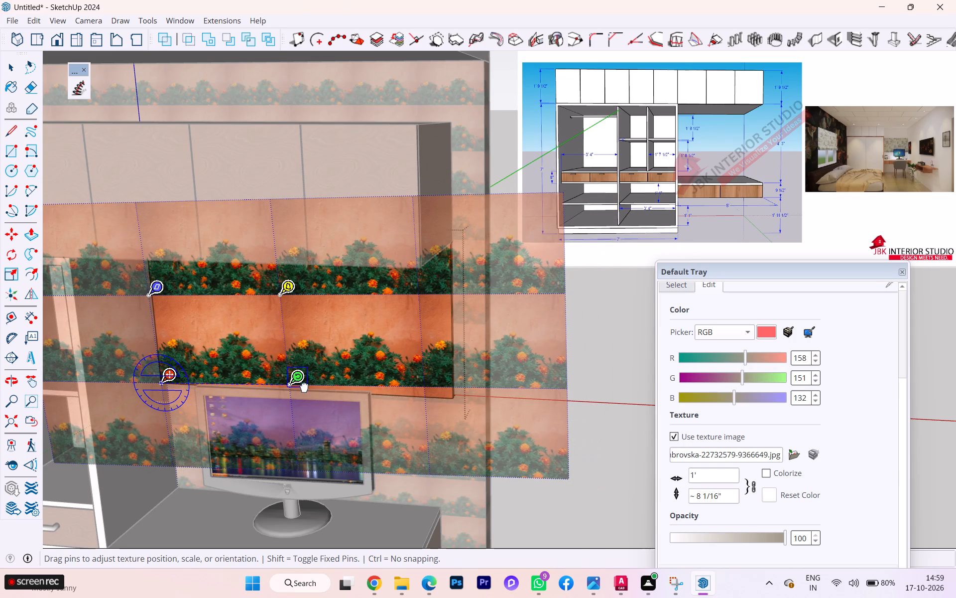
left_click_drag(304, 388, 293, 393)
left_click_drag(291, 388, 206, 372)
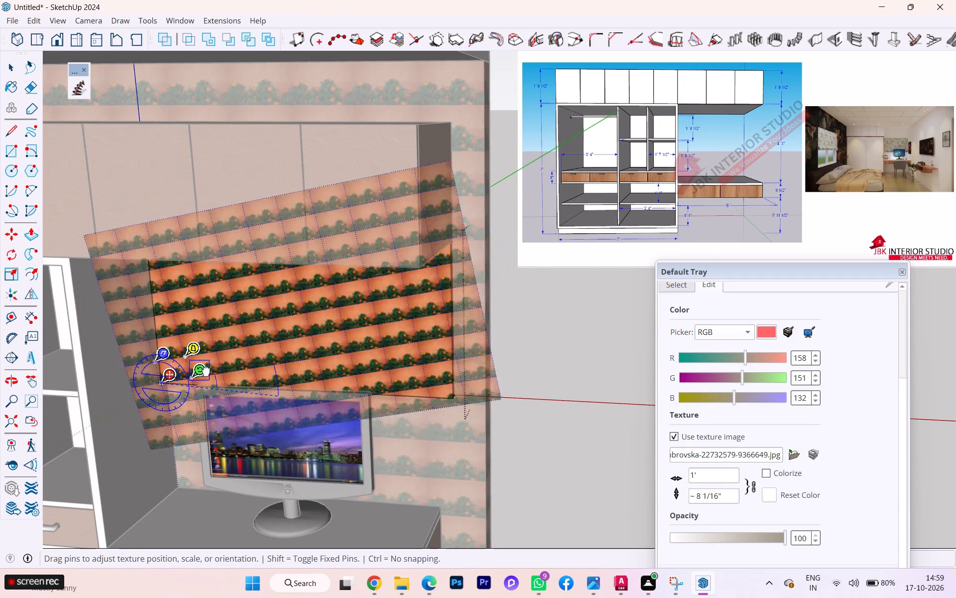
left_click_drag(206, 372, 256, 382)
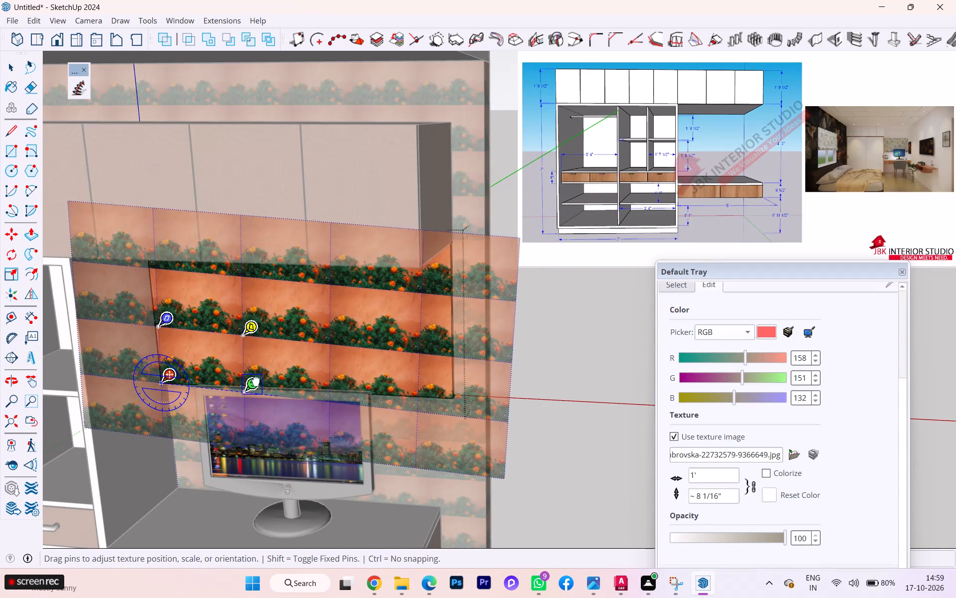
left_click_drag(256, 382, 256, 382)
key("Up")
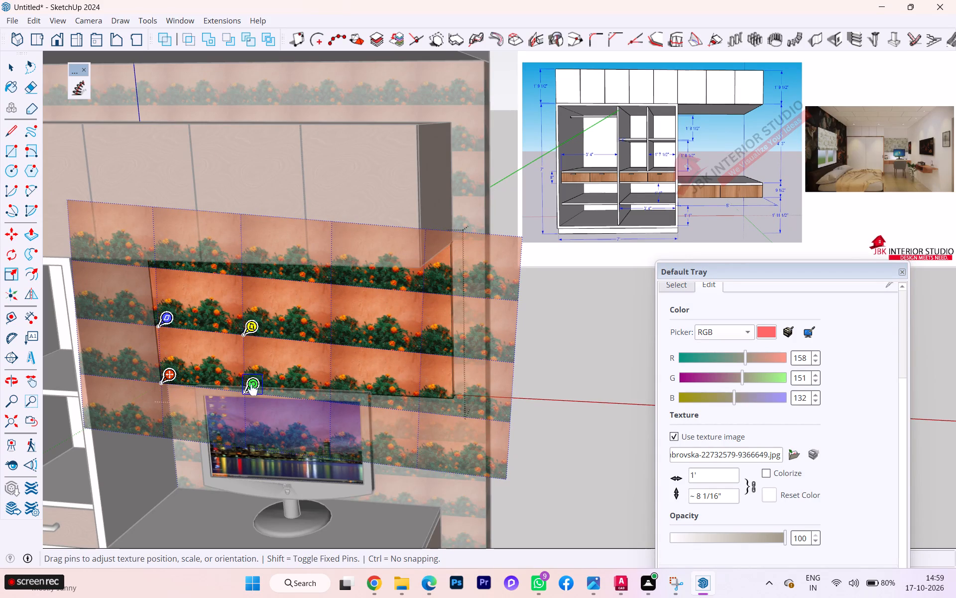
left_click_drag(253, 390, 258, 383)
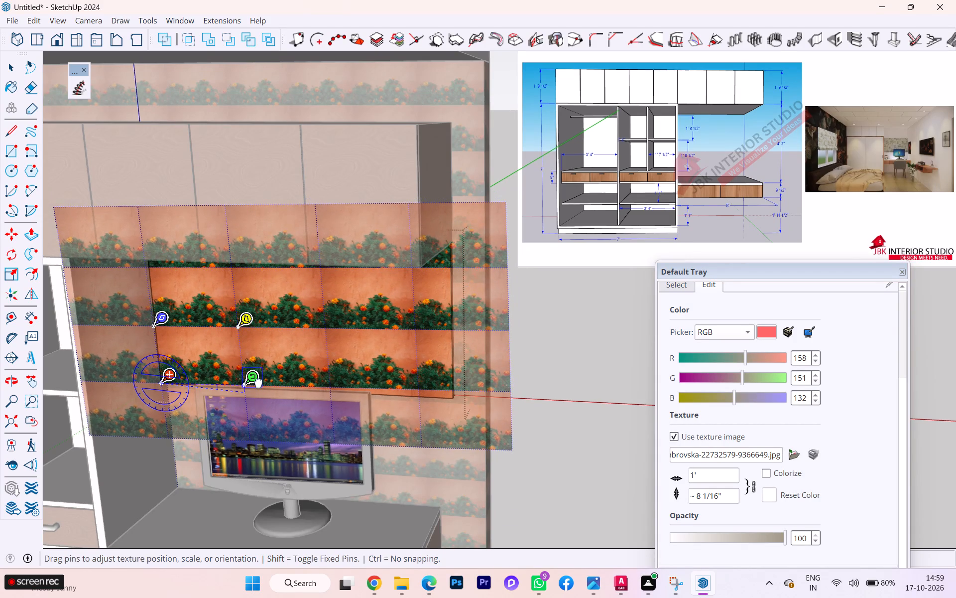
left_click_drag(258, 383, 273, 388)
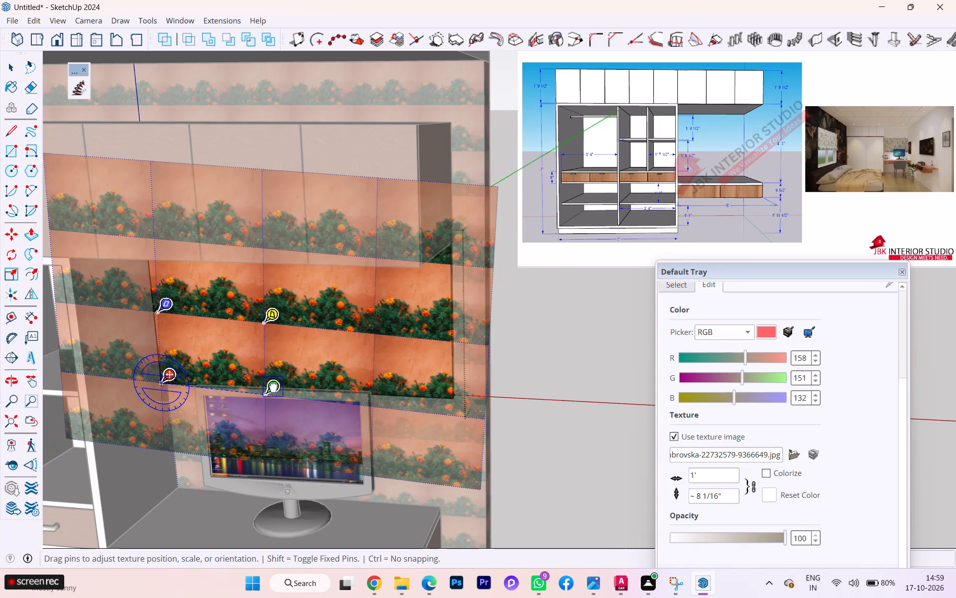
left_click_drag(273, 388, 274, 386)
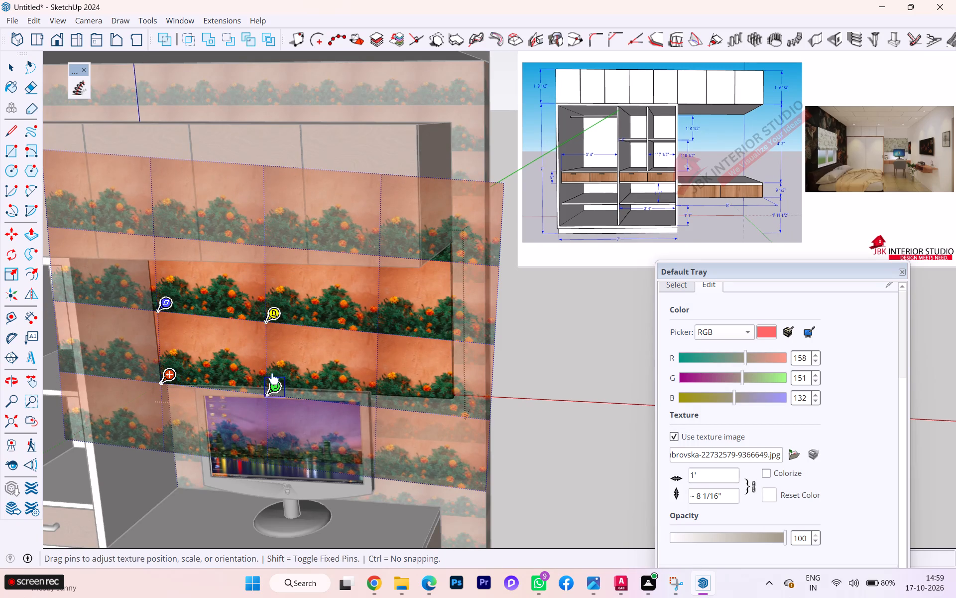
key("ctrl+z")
Reposition the marigold texture on the panel face so its origin pin sits on the panel's lower-left corner.
scroll(211, 391, "up", 2)
scroll(255, 370, "up", 4)
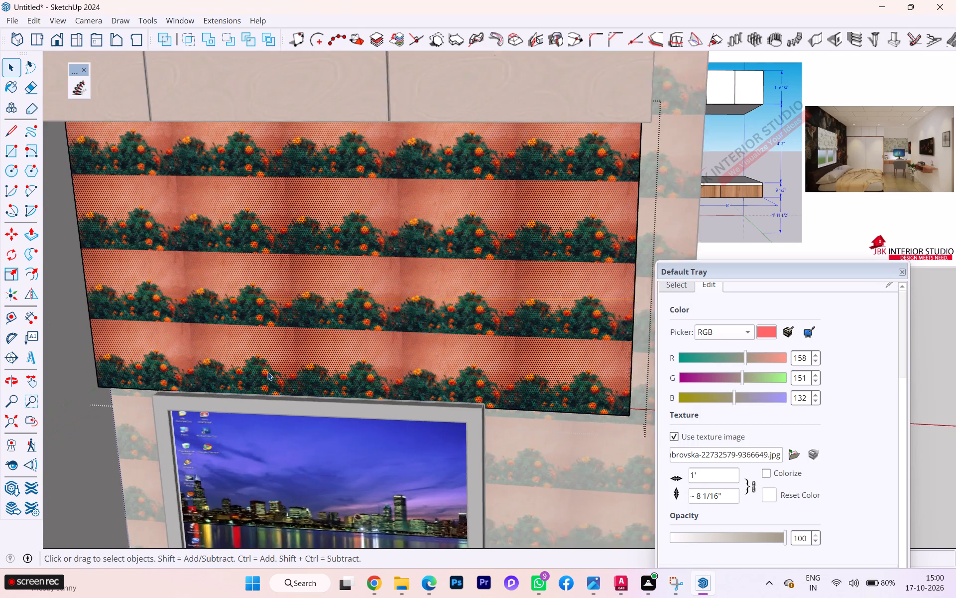
scroll(267, 372, "up", 1)
right_click(301, 371)
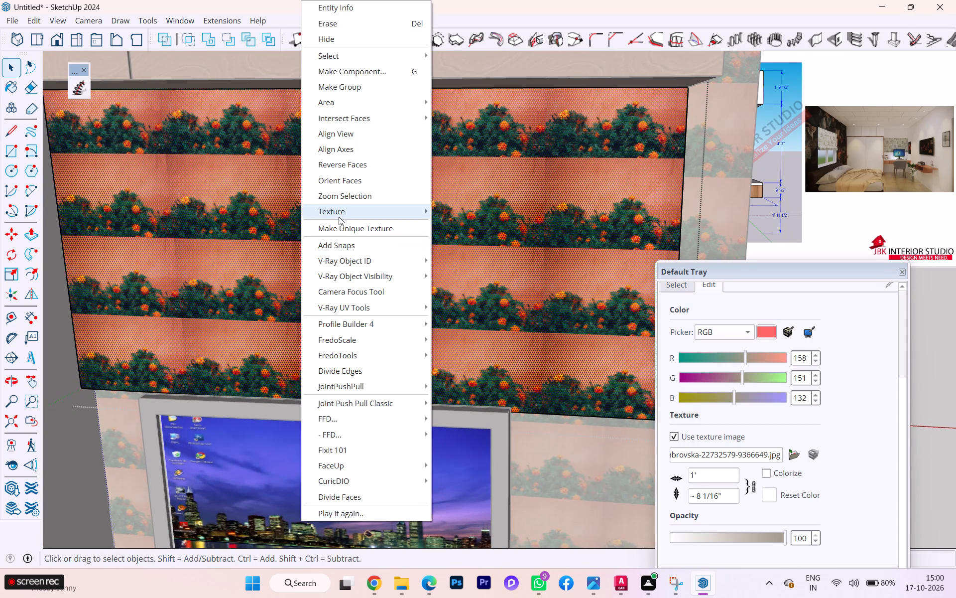
left_click(339, 216)
left_click(468, 210)
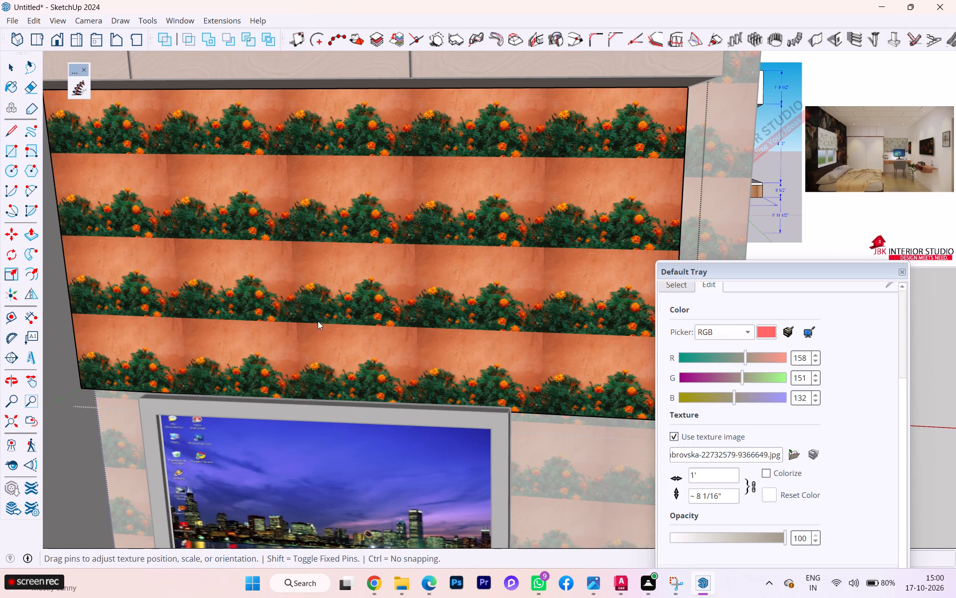
left_click_drag(305, 396, 296, 396)
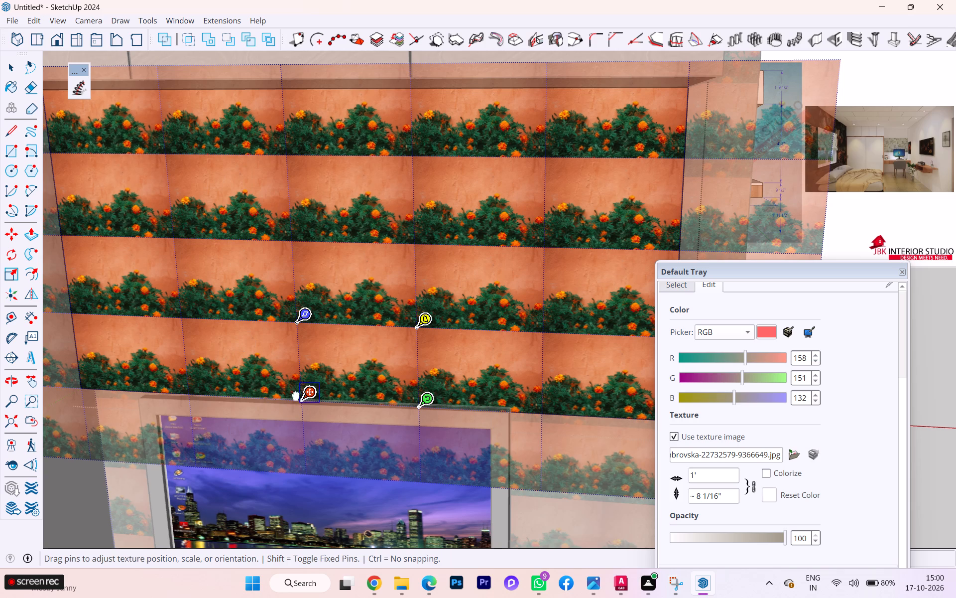
left_click_drag(296, 396, 91, 384)
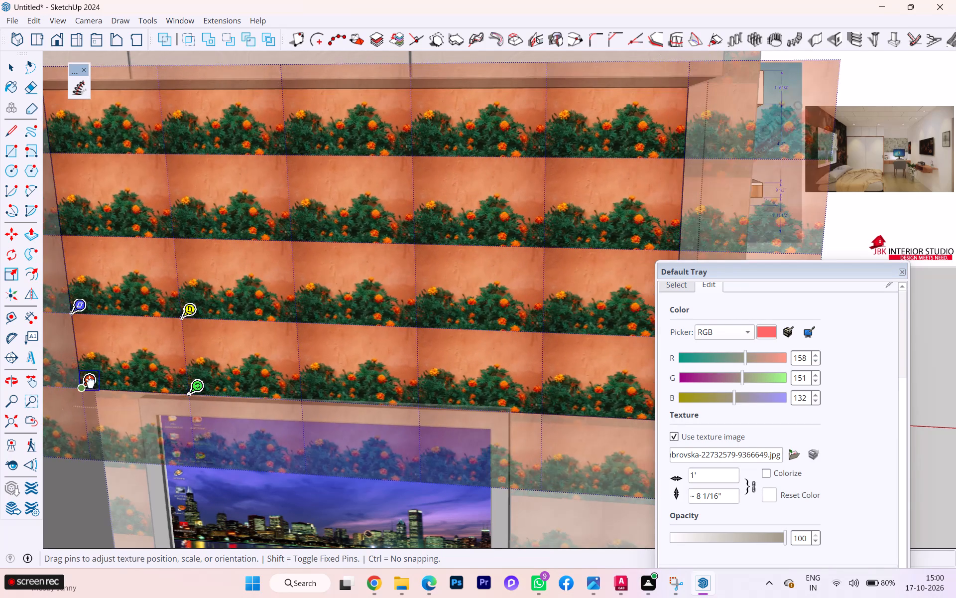
left_click_drag(91, 384, 88, 386)
Enlarge the marigold texture from its lower-left origin so about two rows of tiles fill the panel, and finish positioning it.
left_click_drag(195, 391, 239, 394)
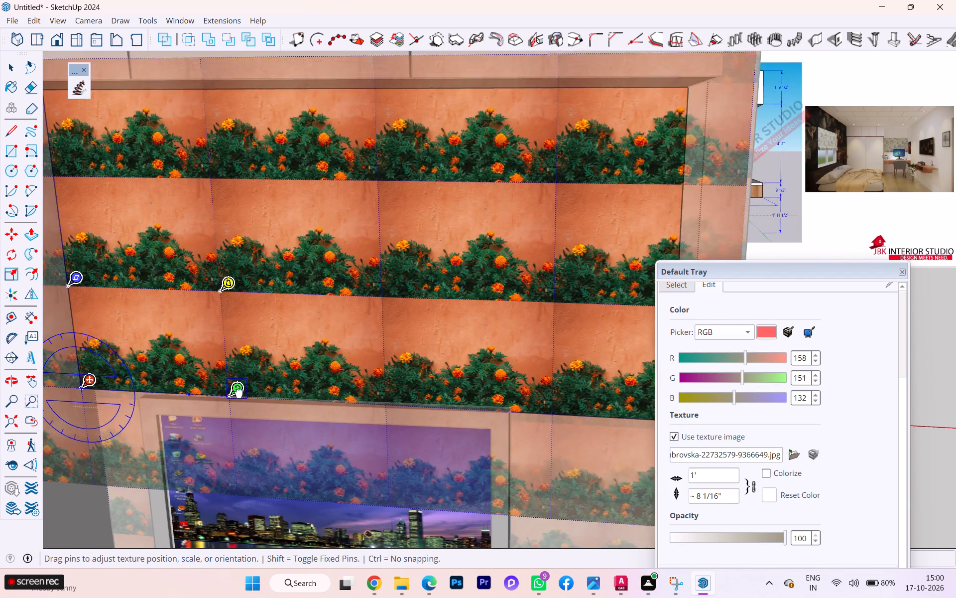
left_click_drag(239, 394, 253, 394)
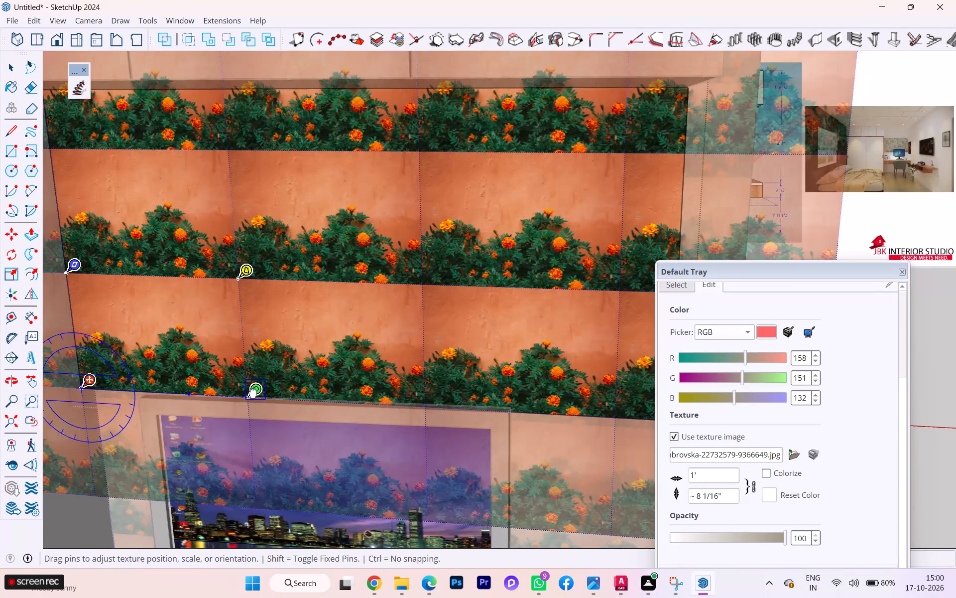
left_click_drag(253, 394, 271, 399)
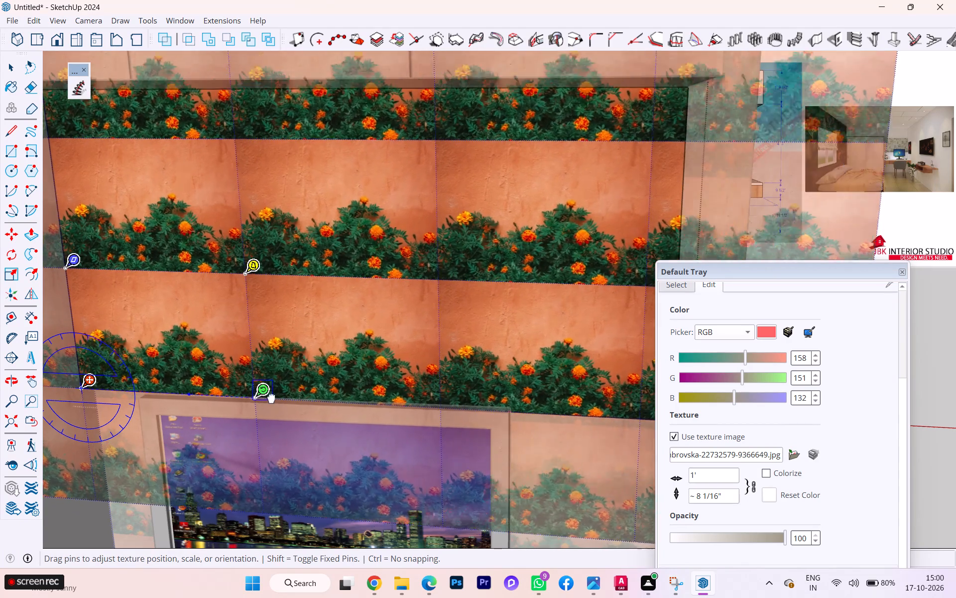
left_click_drag(271, 399, 275, 402)
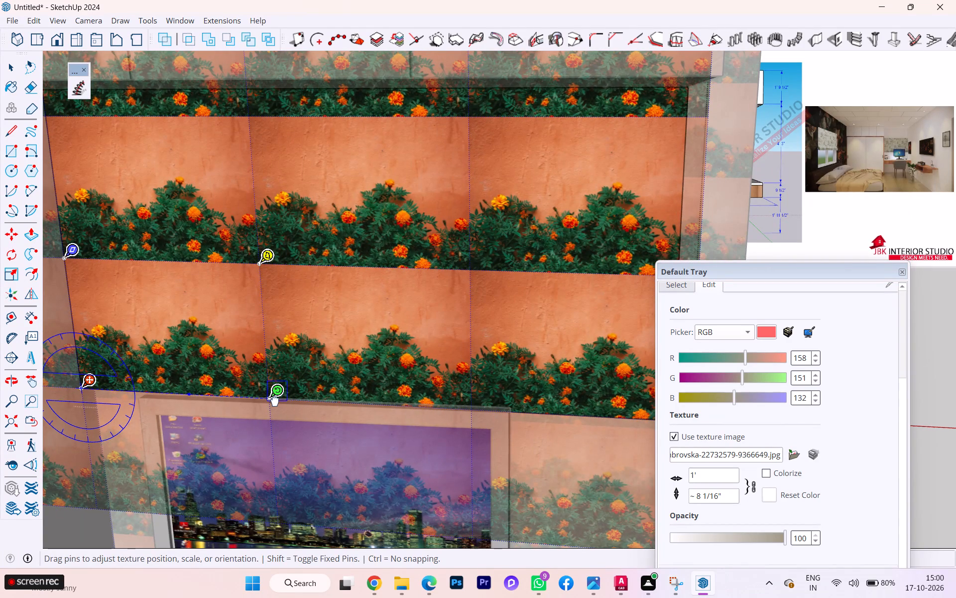
left_click_drag(275, 402, 286, 401)
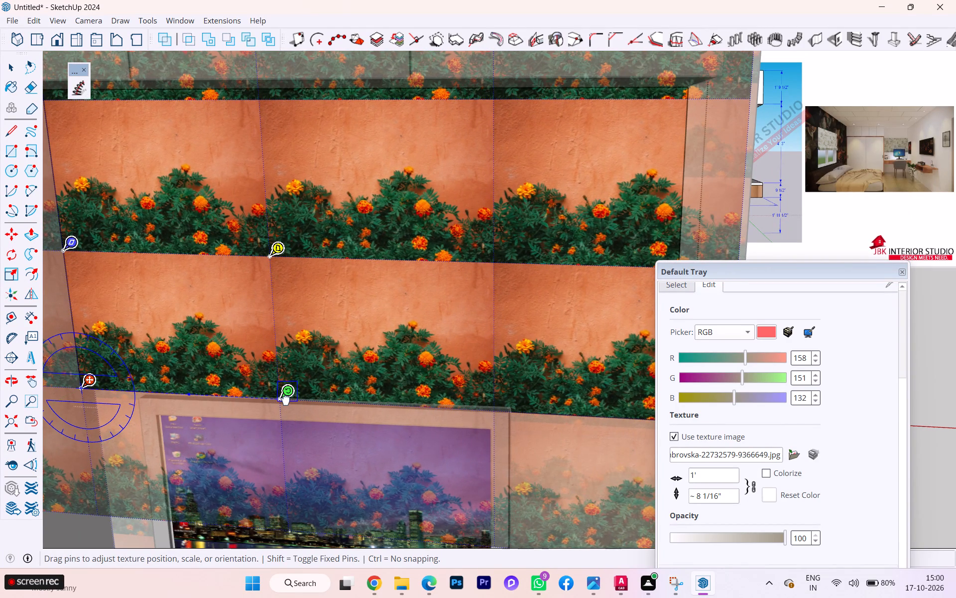
left_click_drag(286, 401, 280, 401)
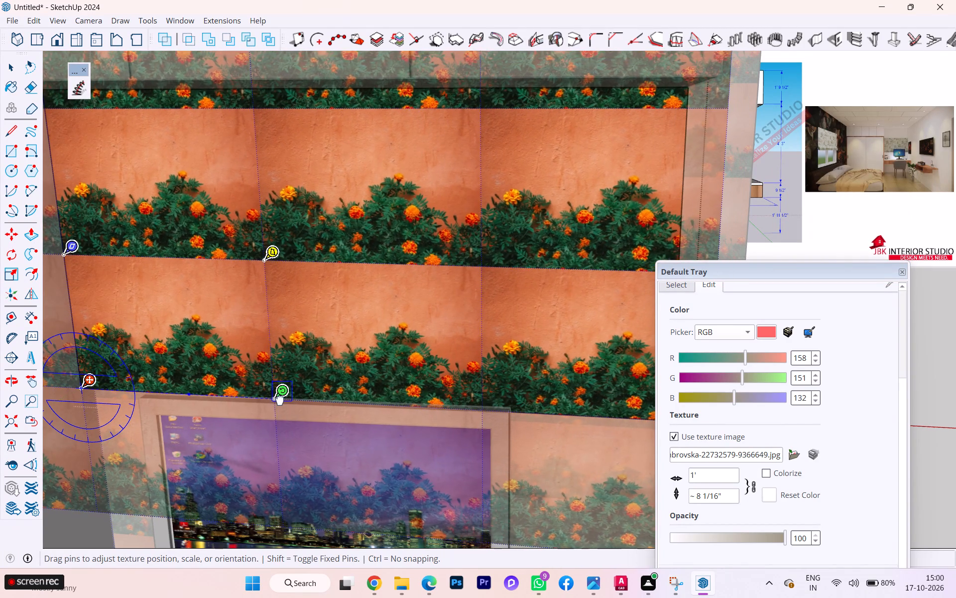
left_click_drag(280, 401, 305, 398)
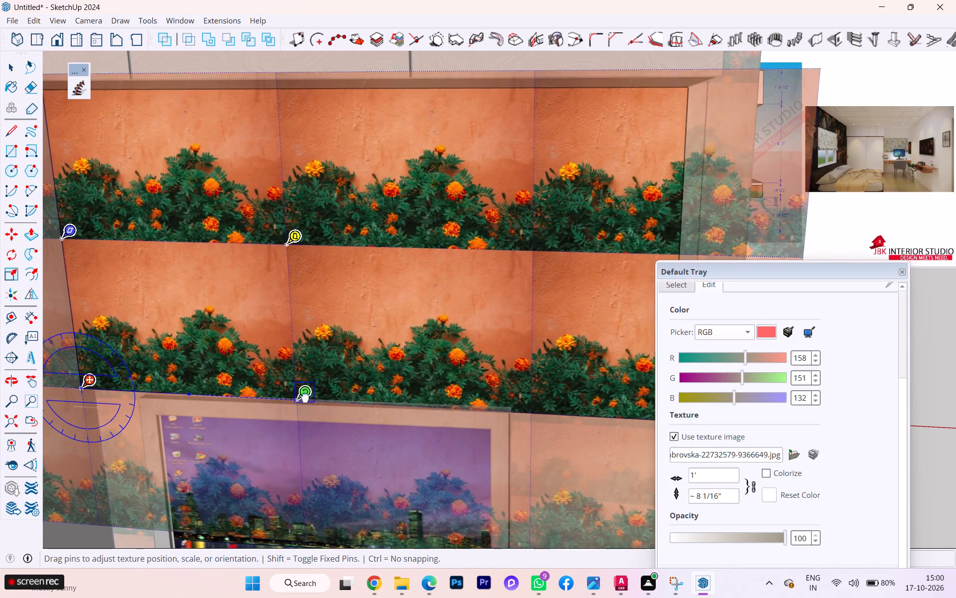
left_click_drag(305, 398, 320, 397)
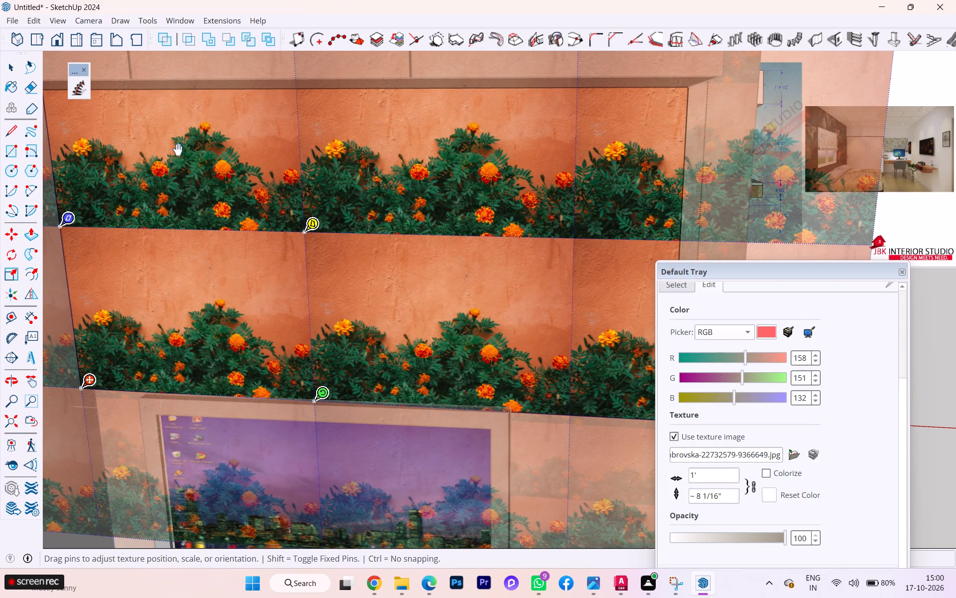
left_click_drag(74, 222, 73, 226)
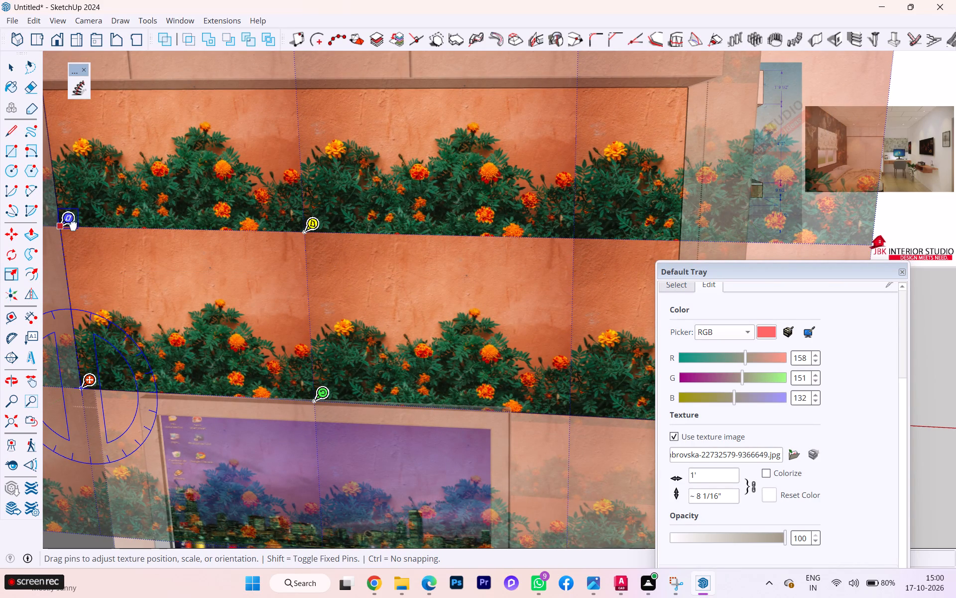
left_click_drag(73, 226, 73, 228)
left_click(70, 223)
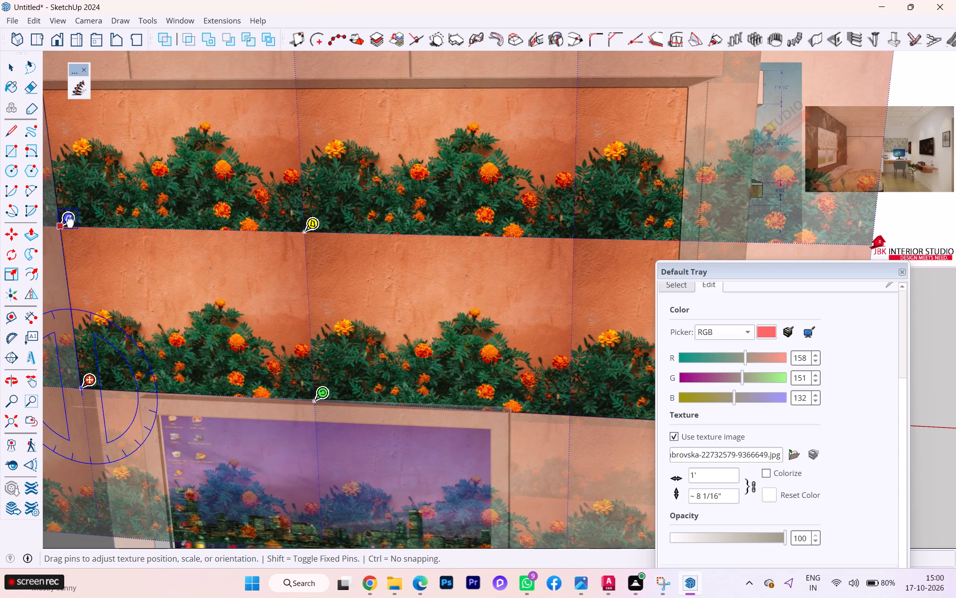
left_click(296, 242)
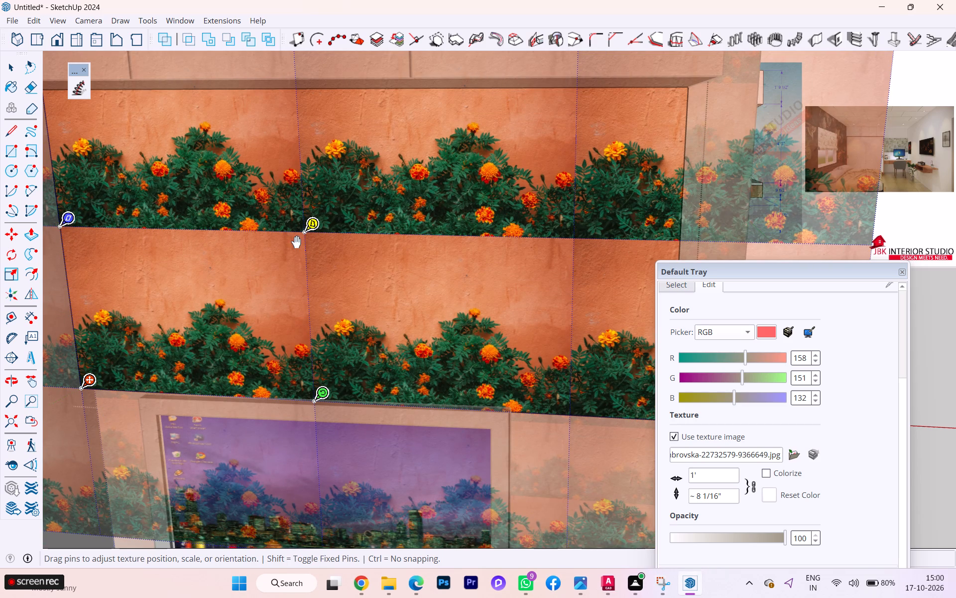
scroll(230, 259, "down", 6)
scroll(240, 262, "up", 1)
scroll(240, 262, "down", 3)
left_click(558, 337)
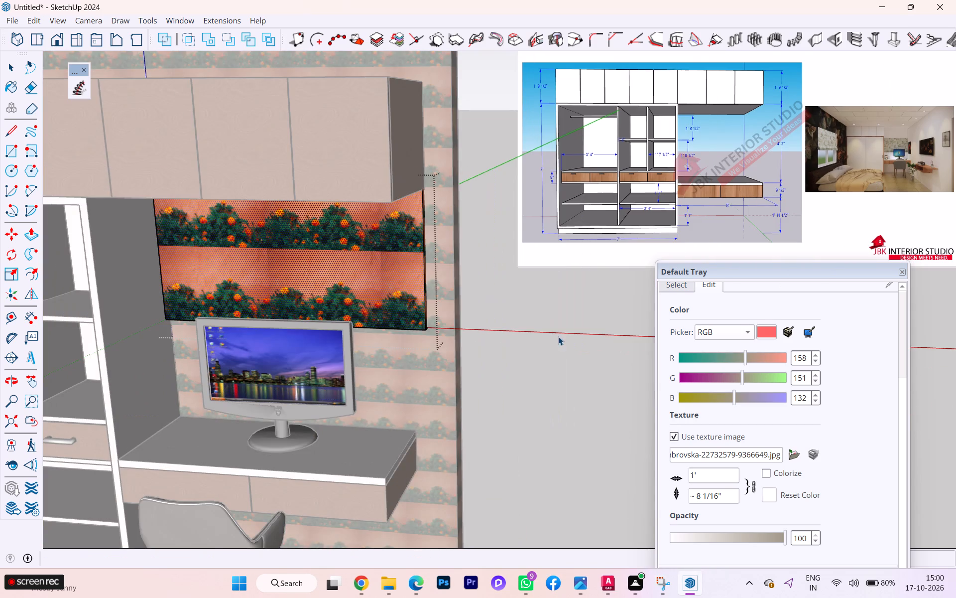
scroll(358, 266, "down", 1)
scroll(358, 266, "up", 1)
left_click(507, 303)
scroll(352, 268, "up", 1)
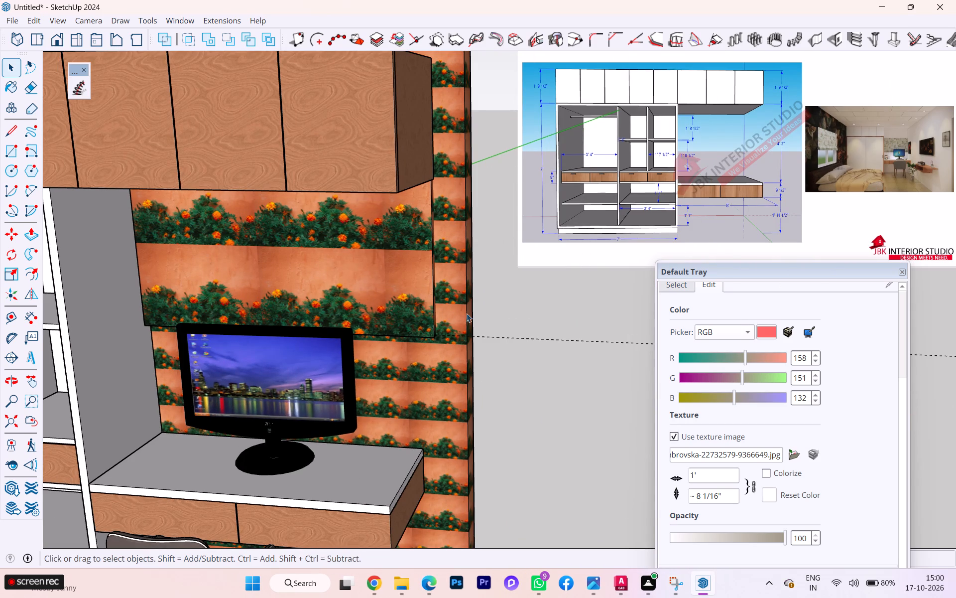
Open the room's wall group and paint the outer face of the wall behind the desk with 0003_DeepPink.
scroll(469, 314, "down", 3)
middle_click_drag(469, 318, 139, 327)
scroll(469, 318, "down", 1)
scroll(396, 296, "up", 5)
scroll(527, 290, "down", 1)
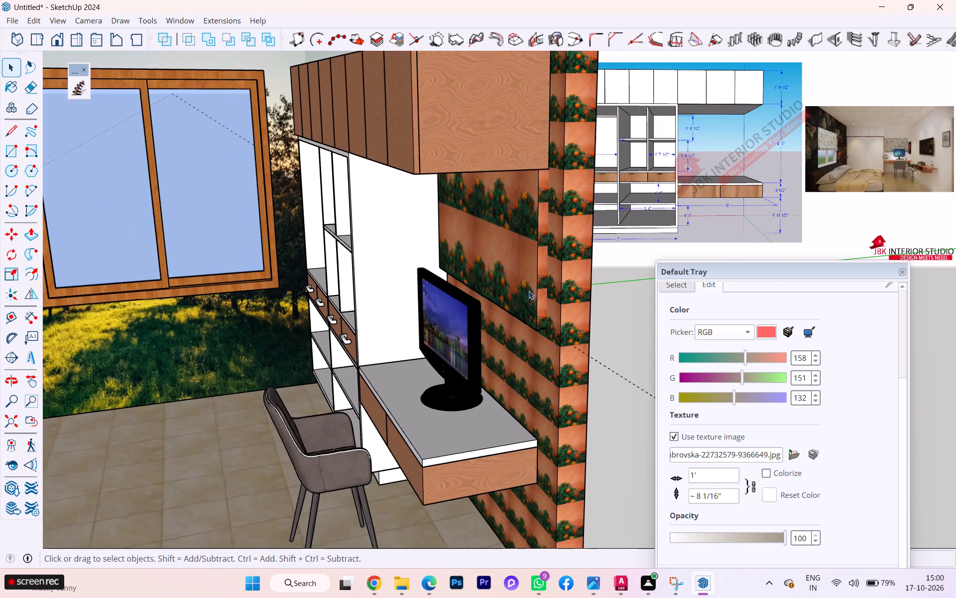
scroll(529, 291, "down", 1)
middle_click_drag(529, 291, 236, 296)
left_click(333, 297)
double_click(333, 297)
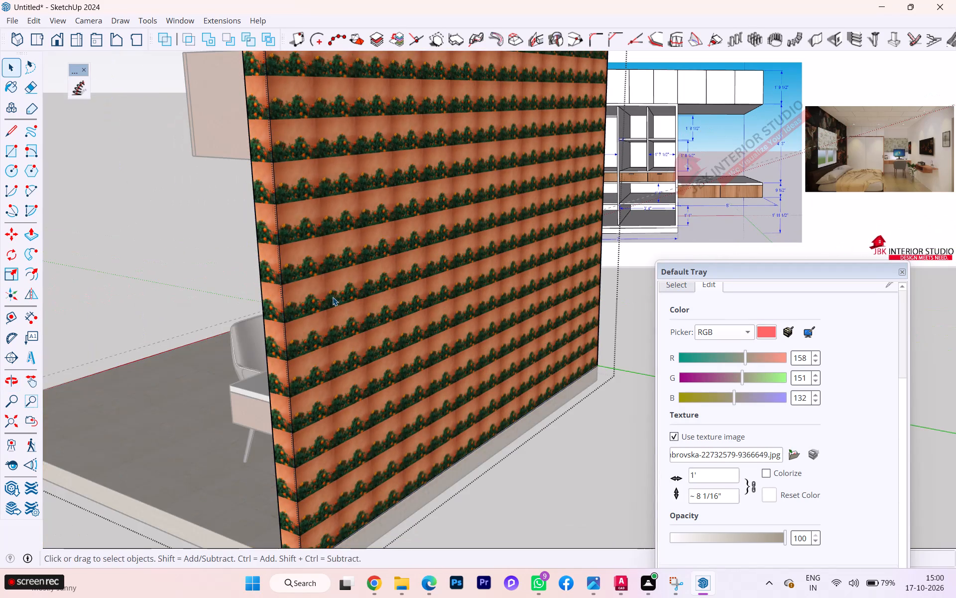
double_click(353, 293)
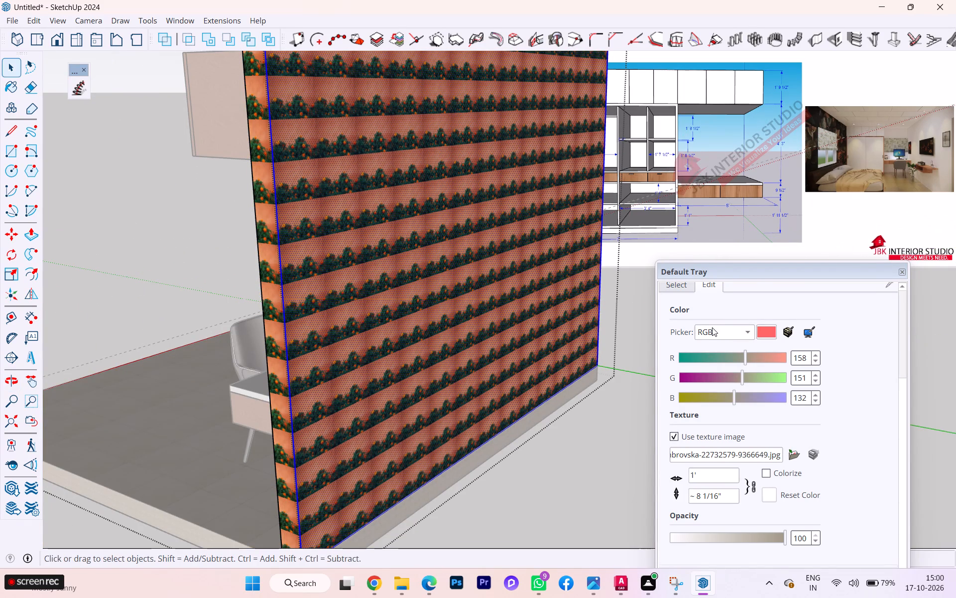
scroll(712, 328, "up", 5)
left_click(671, 325)
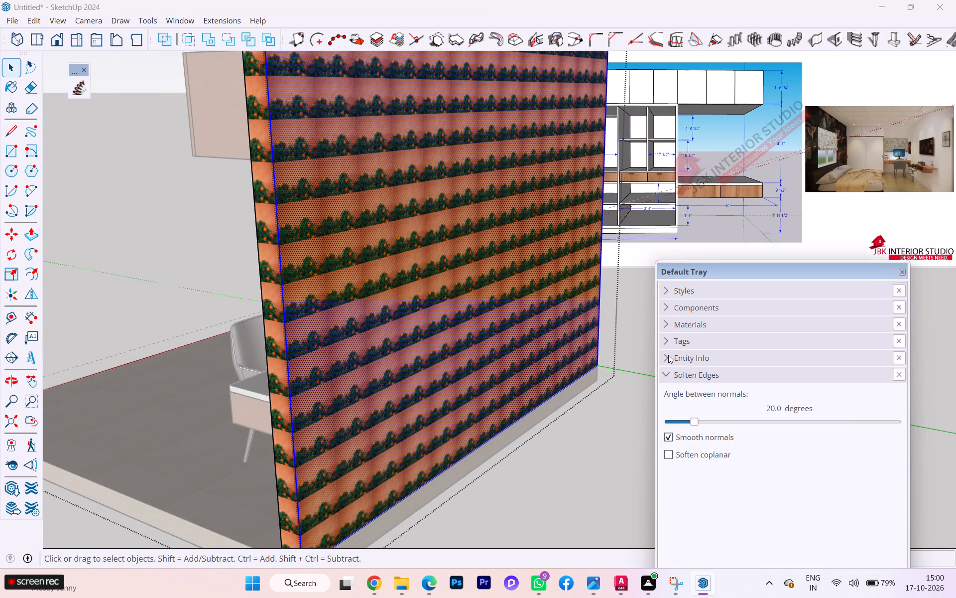
left_click(668, 326)
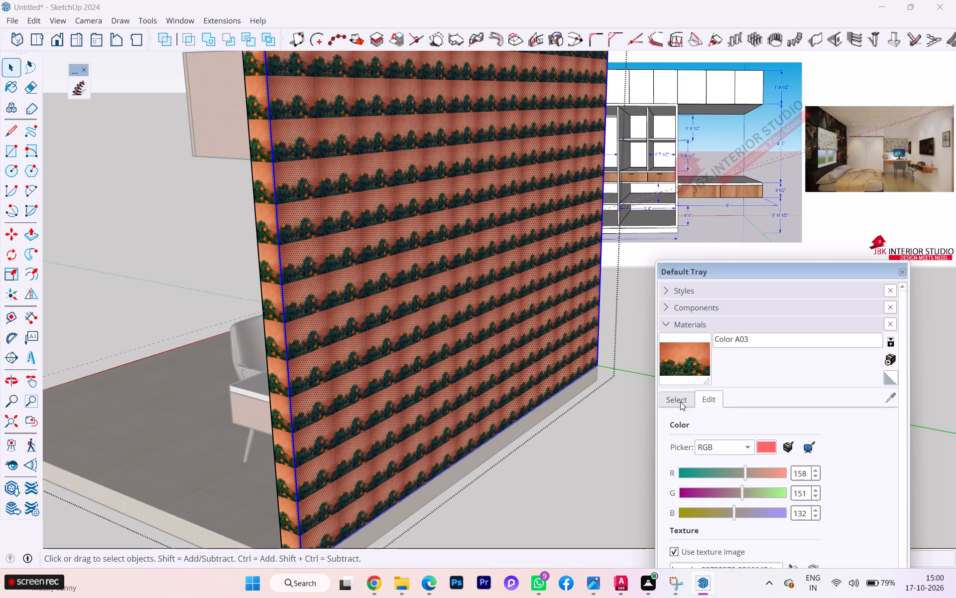
left_click(680, 401)
left_click(672, 436)
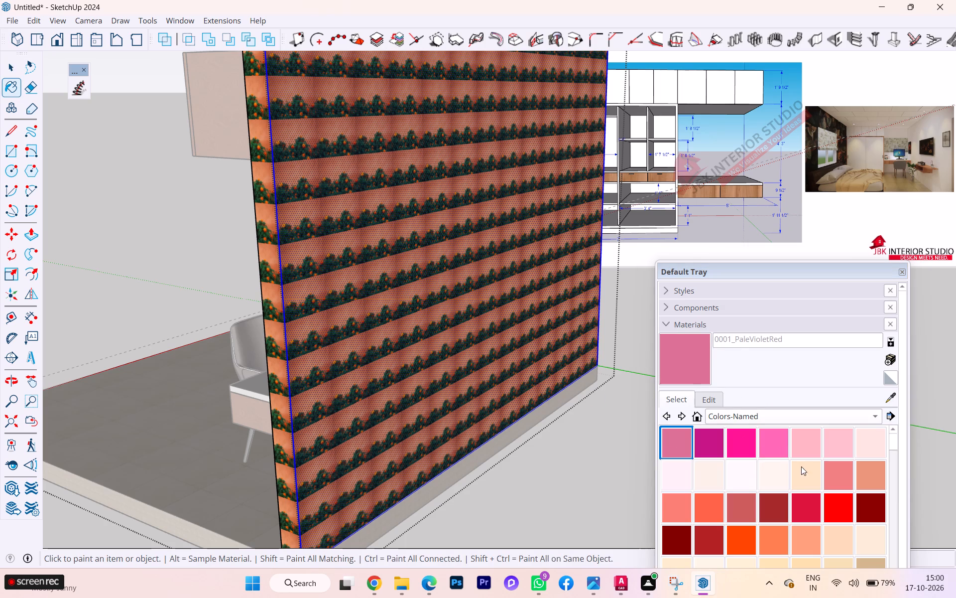
left_click(749, 450)
left_click(422, 387)
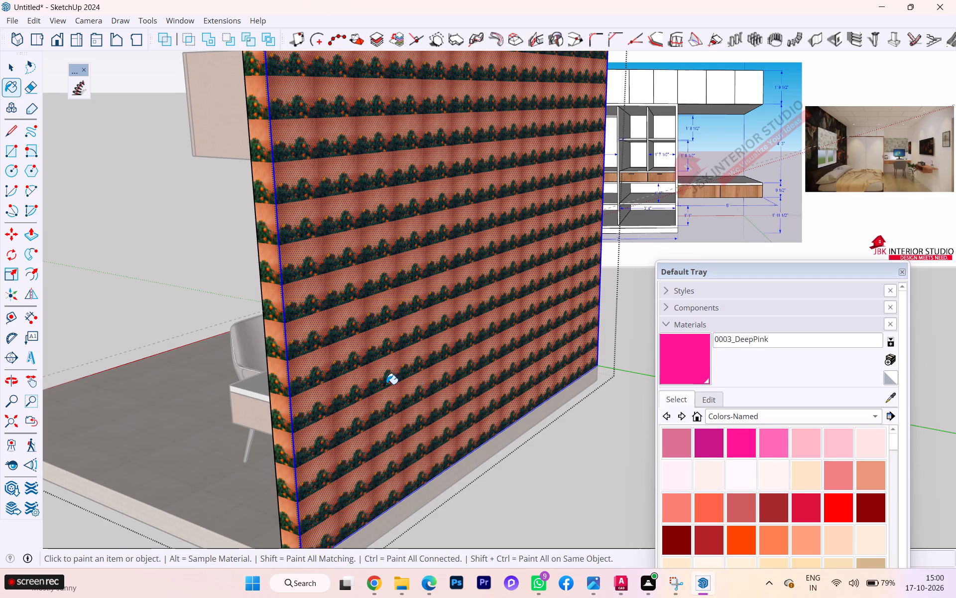
left_click(386, 384)
Paint the desk wall's end edge and its inner face around the desk with 0003_DeepPink.
scroll(347, 386, "down", 1)
middle_click_drag(347, 387, 487, 381)
left_click(459, 372)
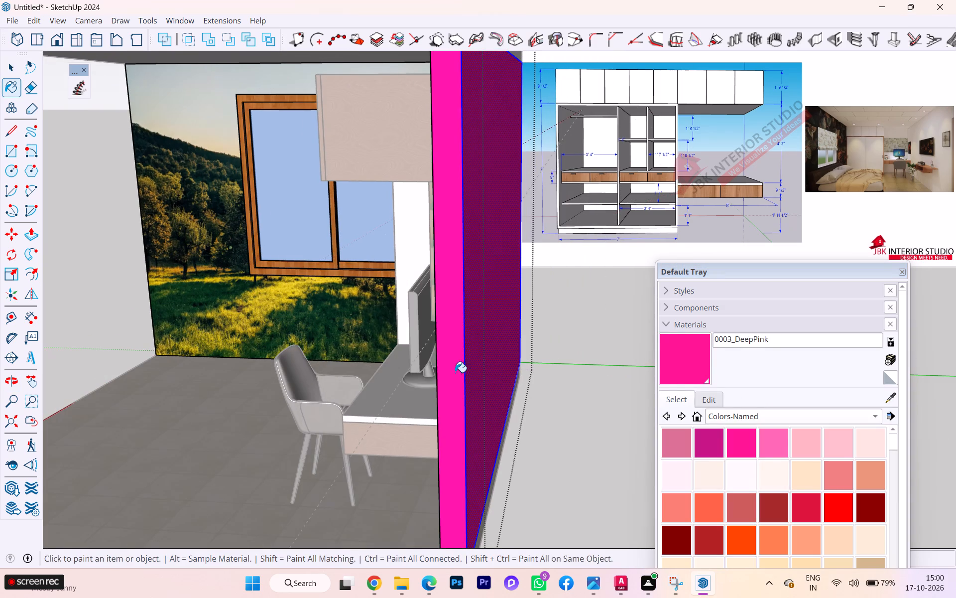
middle_click_drag(555, 378, 768, 382)
scroll(644, 383, "up", 1)
left_click(609, 366)
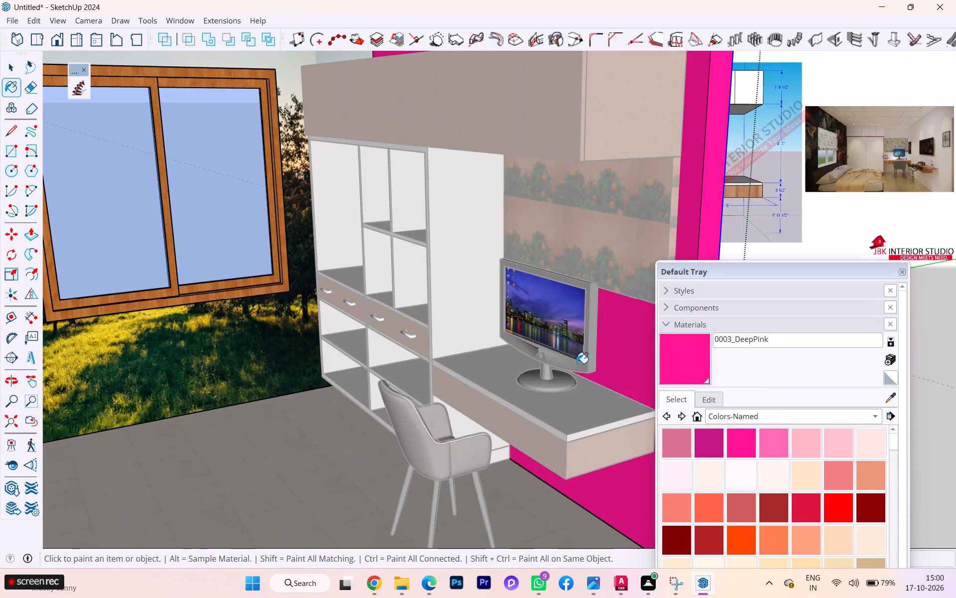
Paint the outer face and the end edge of the window wall with 0003_DeepPink.
scroll(531, 360, "down", 5)
scroll(520, 359, "up", 1)
scroll(520, 359, "down", 1)
scroll(470, 359, "down", 2)
middle_click_drag(430, 358, 785, 333)
scroll(352, 349, "down", 1)
middle_click_drag(352, 352, 467, 378)
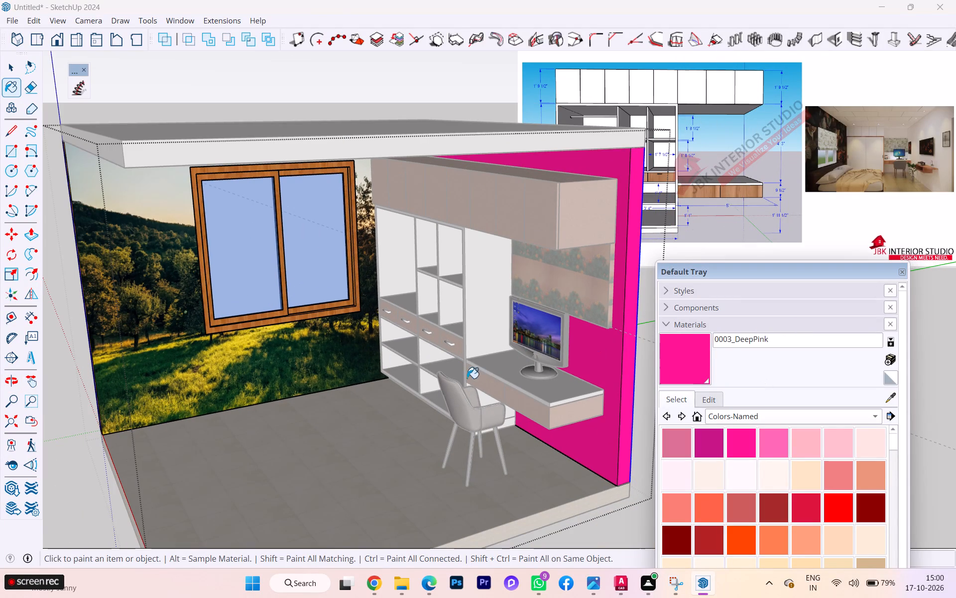
middle_click_drag(467, 378, 704, 345)
scroll(330, 348, "down", 7)
scroll(258, 353, "up", 1)
scroll(257, 352, "down", 2)
scroll(203, 338, "down", 5)
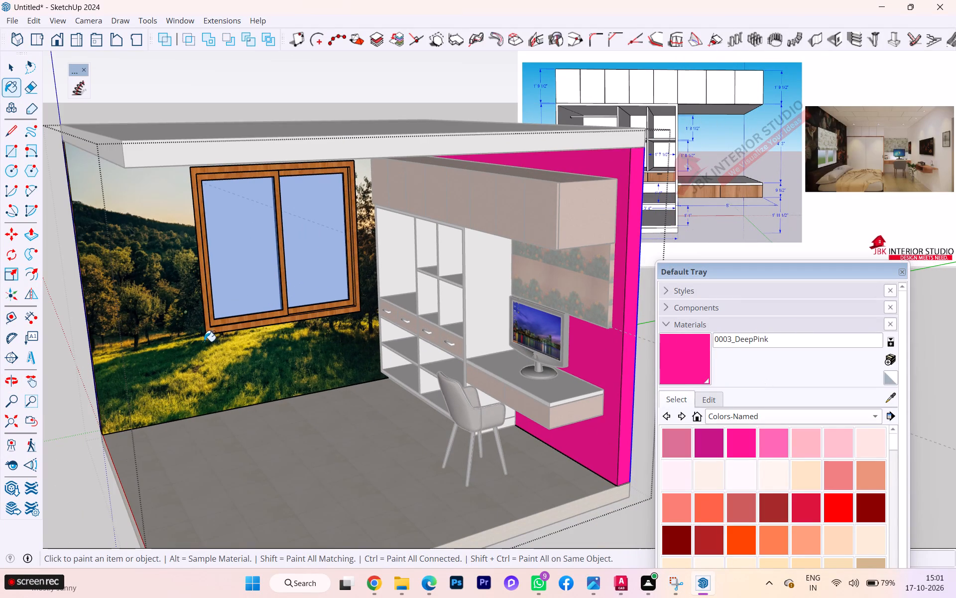
scroll(204, 341, "down", 2)
scroll(187, 293, "down", 5)
scroll(636, 223, "down", 5)
scroll(601, 251, "up", 1)
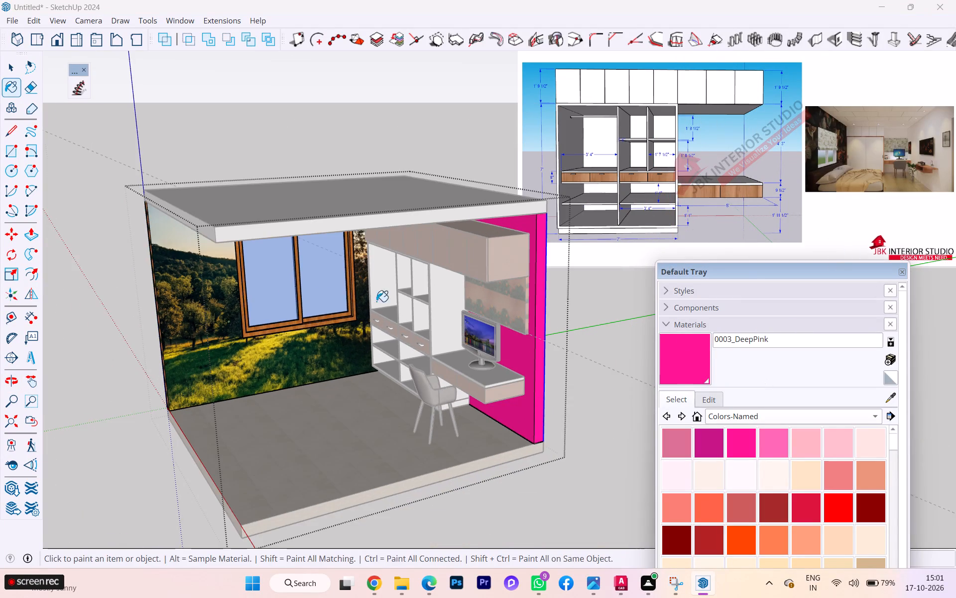
scroll(348, 304, "down", 2)
middle_click_drag(330, 307, 744, 275)
scroll(410, 318, "down", 1)
middle_click_drag(410, 318, 484, 324)
scroll(456, 324, "up", 4)
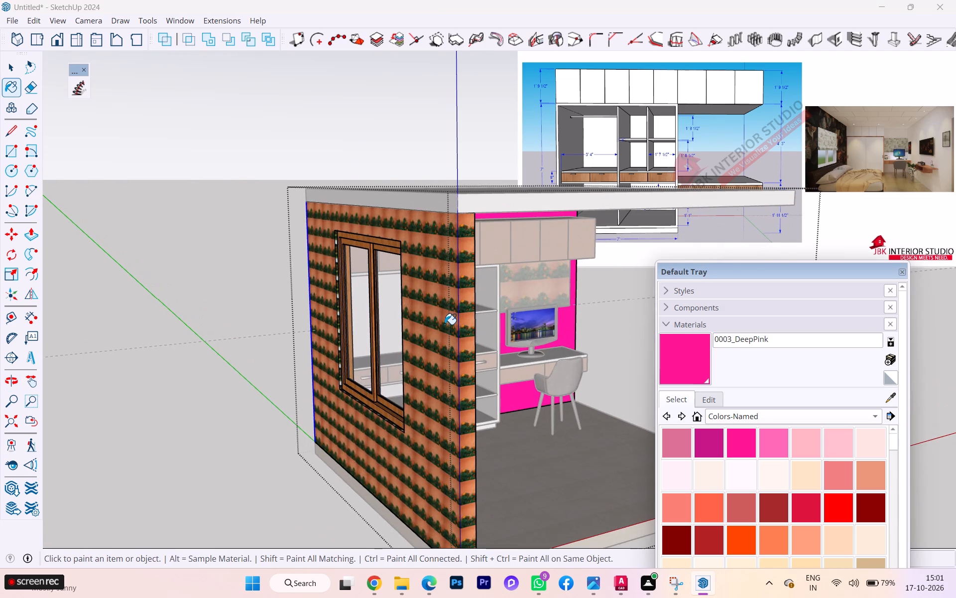
left_click(445, 324)
scroll(472, 318, "up", 3)
left_click(464, 316)
Check the painted walls from outside and around the room, and leave the wall group.
scroll(450, 311, "down", 2)
middle_click_drag(328, 324, 505, 298)
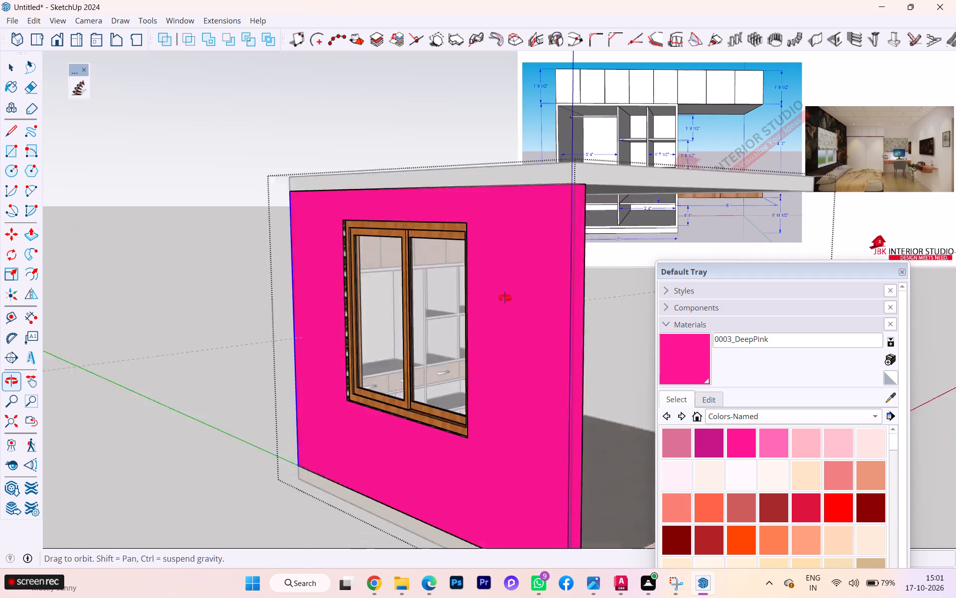
middle_click_drag(505, 298, 544, 295)
scroll(497, 294, "up", 2)
scroll(366, 308, "down", 2)
scroll(366, 308, "up", 2)
scroll(366, 309, "down", 1)
middle_click_drag(367, 310, 699, 296)
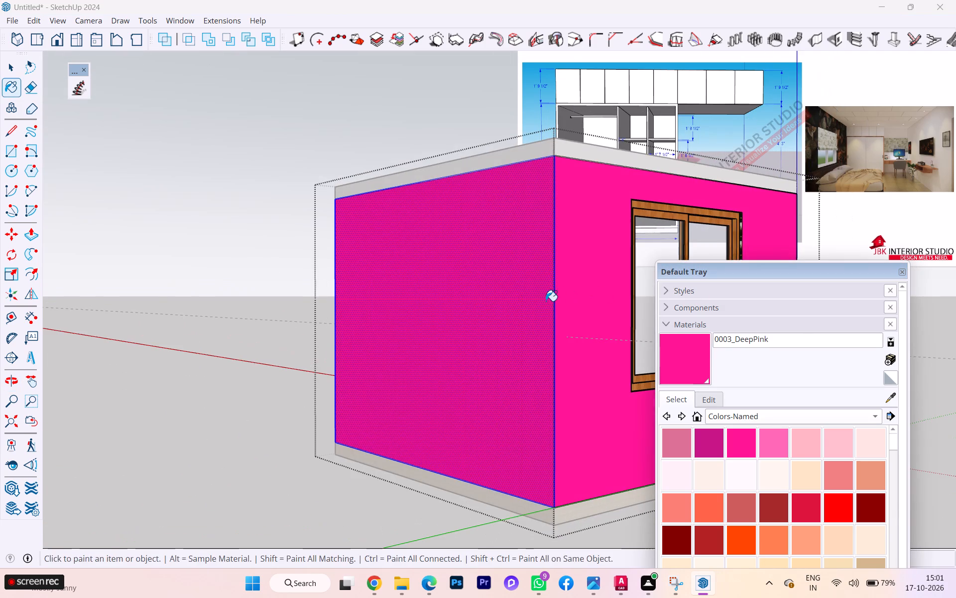
middle_click_drag(496, 315, 264, 349)
scroll(272, 341, "down", 2)
middle_click_drag(620, 323, 261, 333)
middle_click_drag(422, 340, 204, 352)
key("space")
left_click(162, 348)
left_click(160, 348)
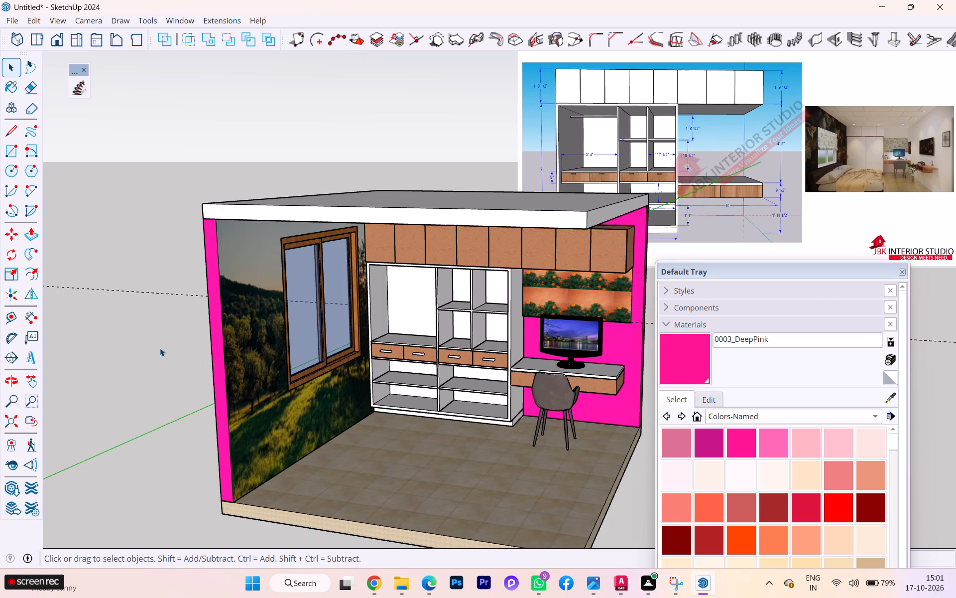
Examine the room interior and the underside of the ceiling from several angles.
scroll(496, 324, "down", 2)
middle_click_drag(496, 324, 294, 345)
left_click(615, 454)
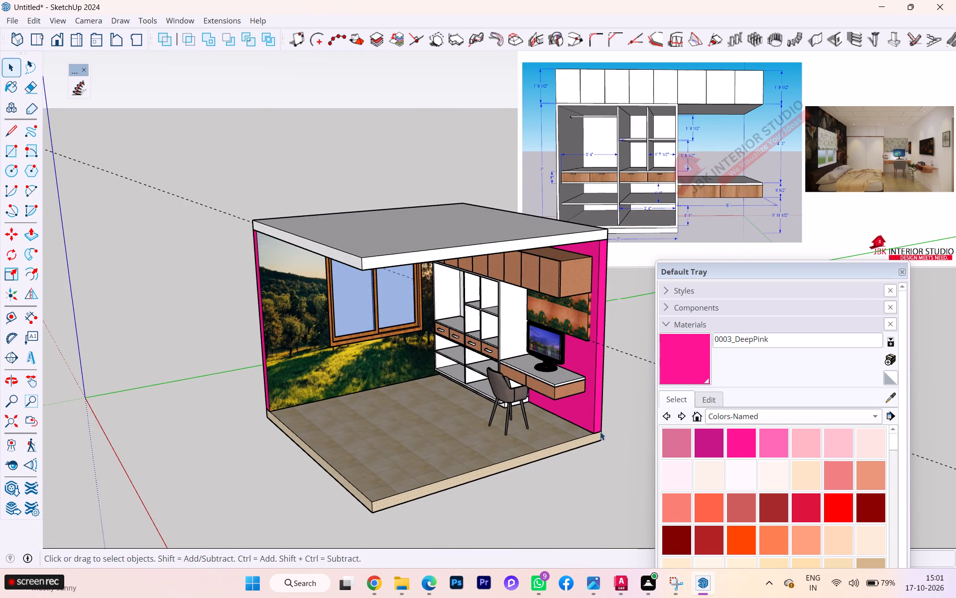
middle_click_drag(518, 309, 509, 245)
scroll(510, 231, "up", 3)
scroll(443, 319, "up", 2)
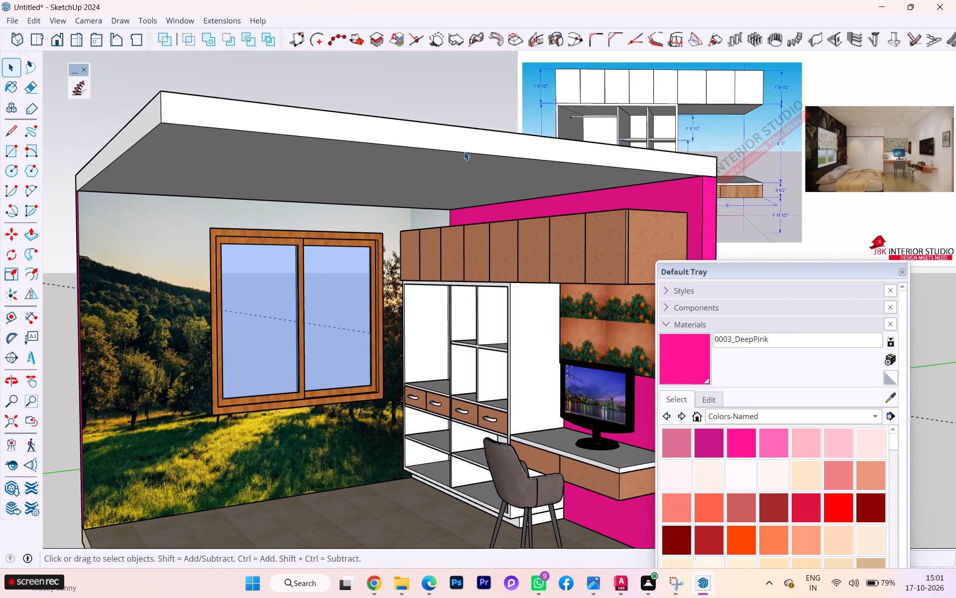
scroll(462, 193, "down", 1)
middle_click_drag(460, 192, 480, 142)
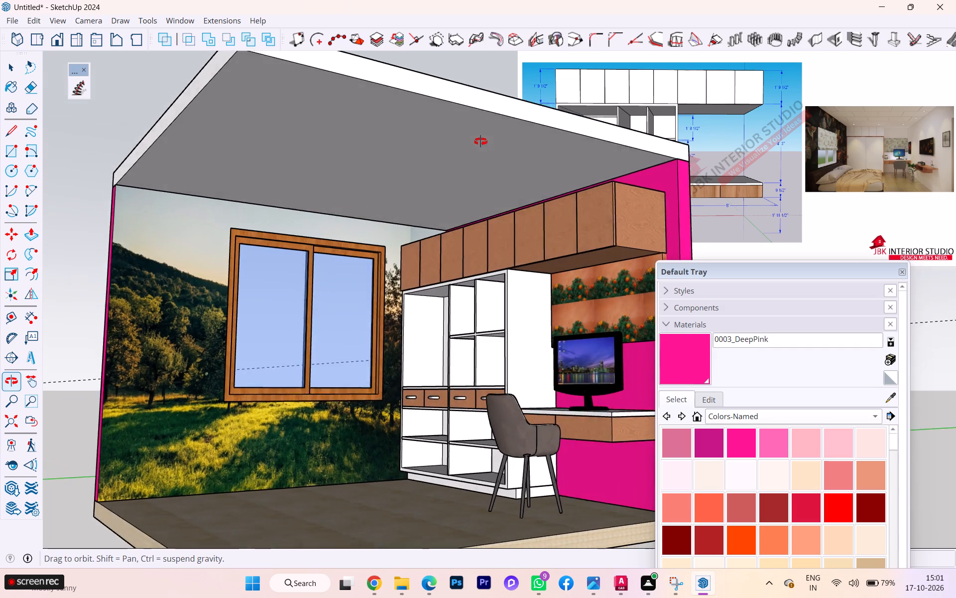
middle_click_drag(480, 142, 509, 139)
scroll(402, 151, "up", 1)
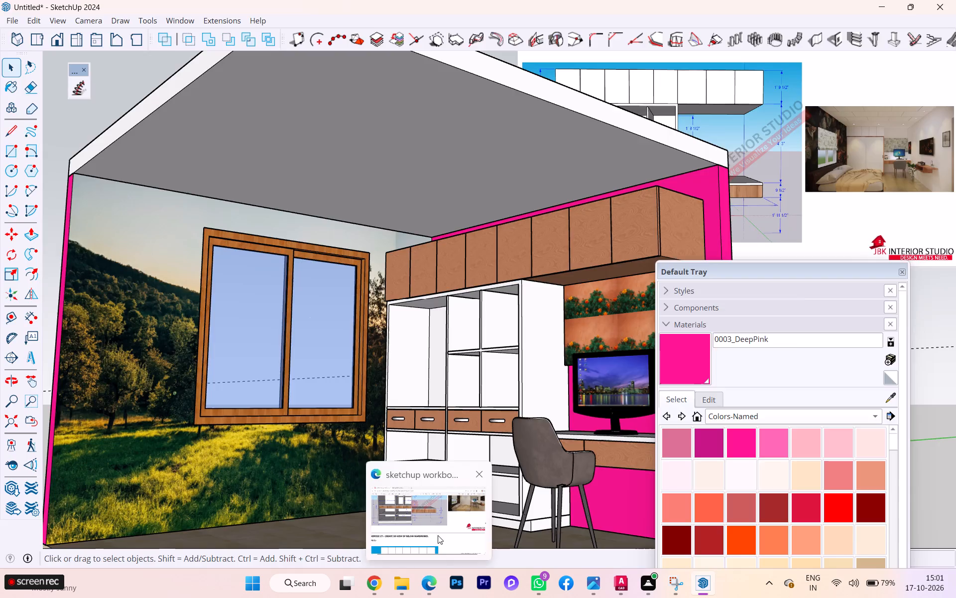
Switch to Edge to review the Exercise 27 bedroom reference in the workbook PDF, and return to SketchUp to compare the model.
left_click(438, 535)
scroll(471, 288, "up", 6)
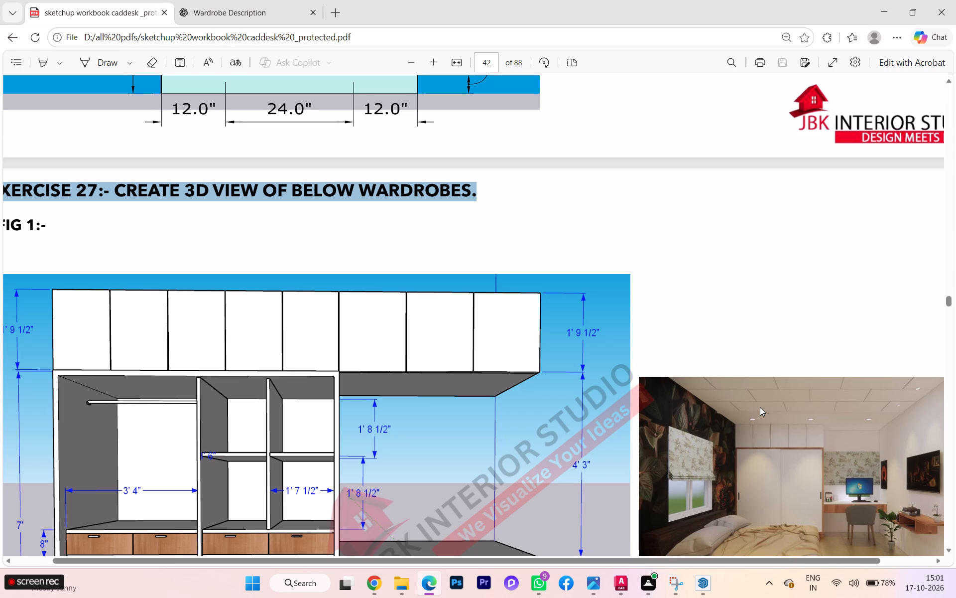
key("alt+Tab")
scroll(330, 424, "up", 3)
scroll(329, 424, "down", 6)
middle_click_drag(316, 466, 437, 536)
scroll(335, 467, "down", 1)
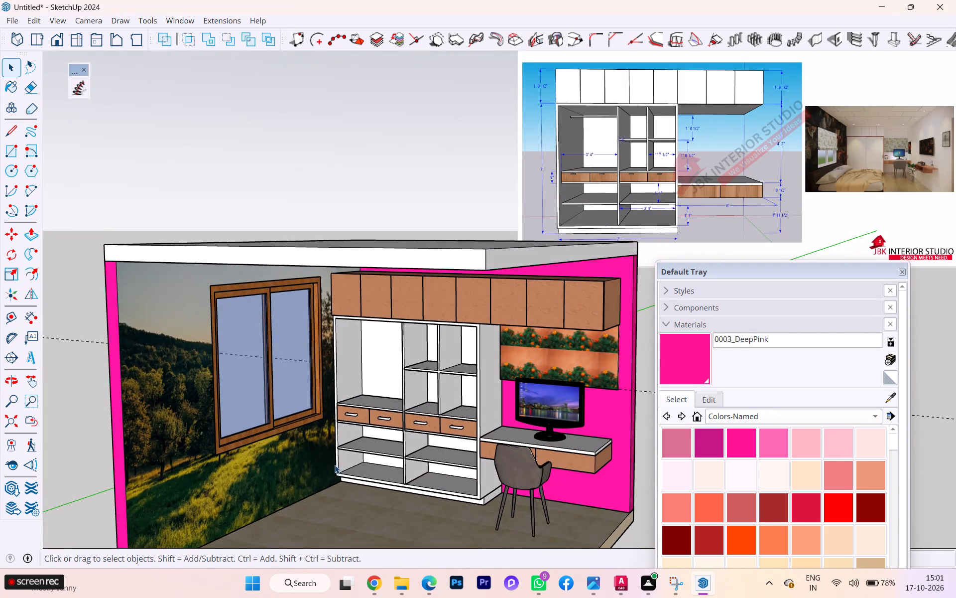
Examine the overhead cabinets, the marigold panel and the desk against the pink wall at close and full range.
scroll(335, 465, "down", 2)
scroll(356, 449, "up", 2)
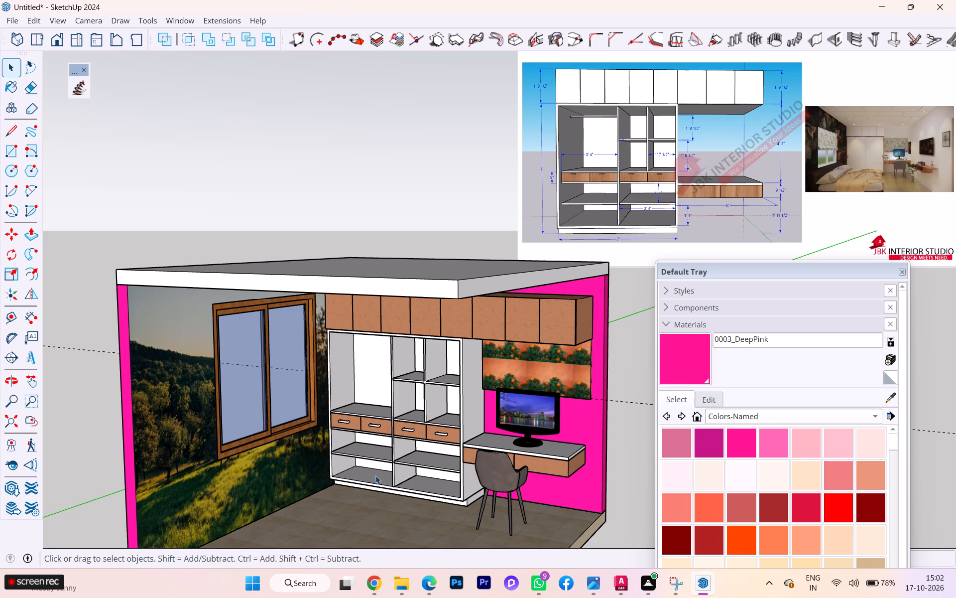
scroll(370, 470, "down", 1)
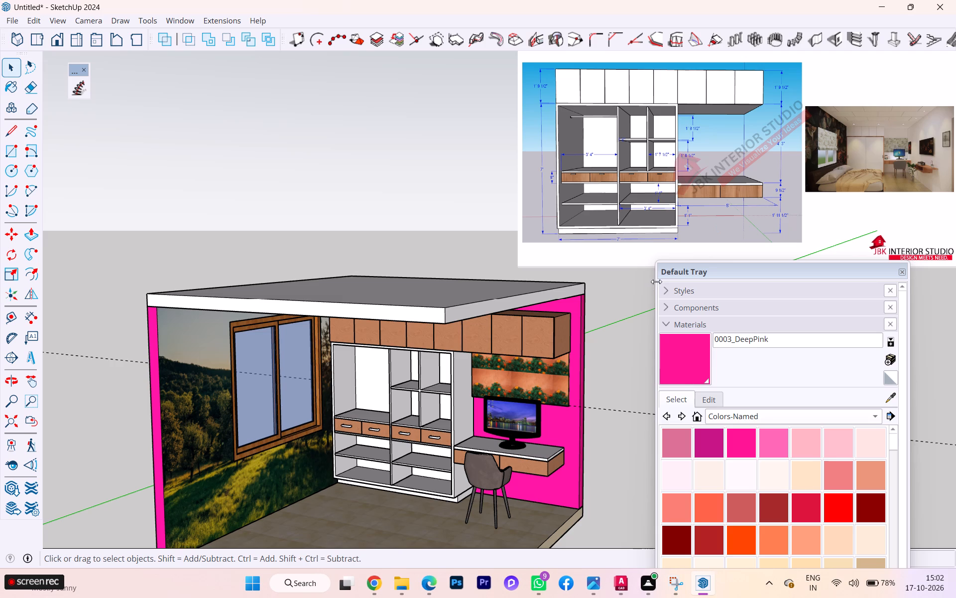
scroll(565, 388, "up", 6)
scroll(563, 401, "down", 3)
scroll(563, 401, "up", 4)
scroll(522, 391, "down", 1)
scroll(521, 388, "up", 3)
scroll(524, 345, "up", 2)
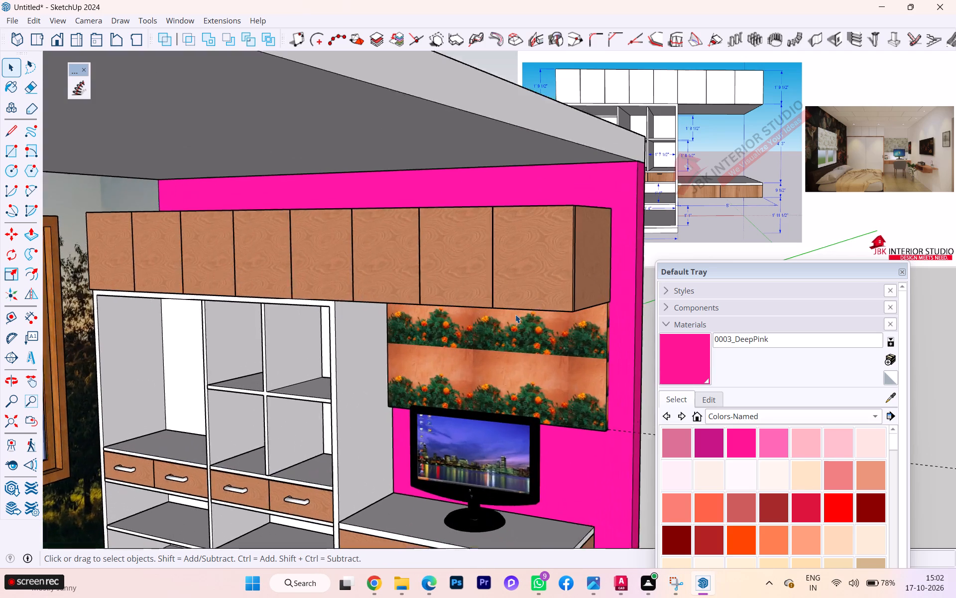
scroll(515, 314, "up", 1)
scroll(511, 305, "down", 6)
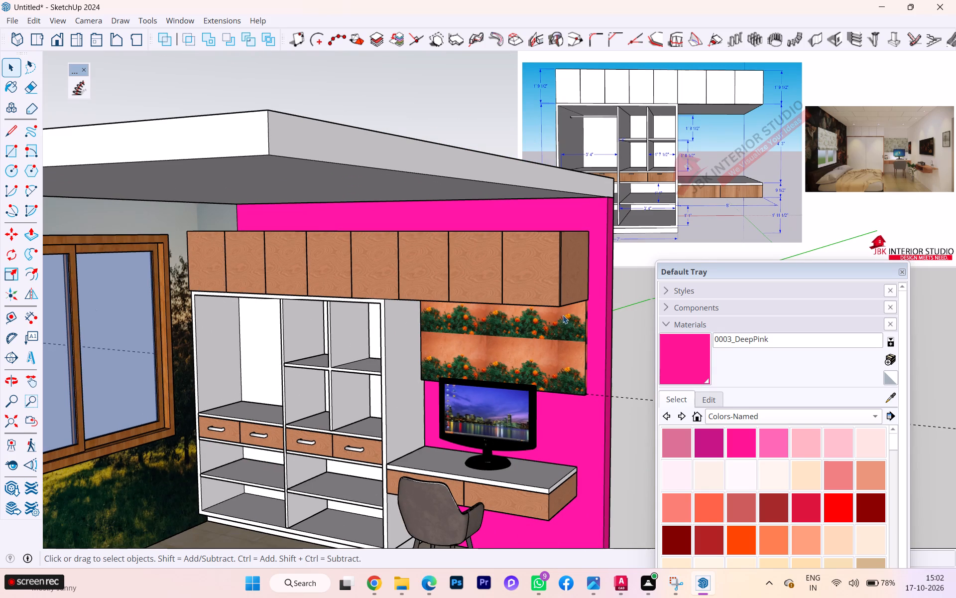
scroll(655, 331, "up", 2)
scroll(601, 324, "up", 6)
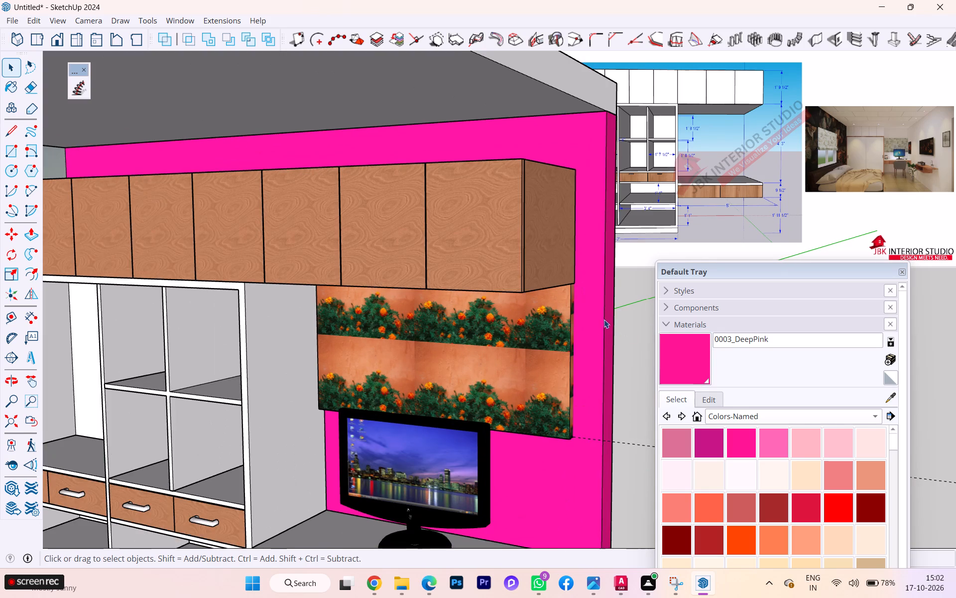
scroll(605, 318, "down", 1)
scroll(563, 327, "down", 2)
scroll(562, 328, "up", 1)
scroll(561, 328, "down", 2)
scroll(428, 336, "down", 2)
scroll(576, 325, "down", 1)
scroll(576, 325, "up", 1)
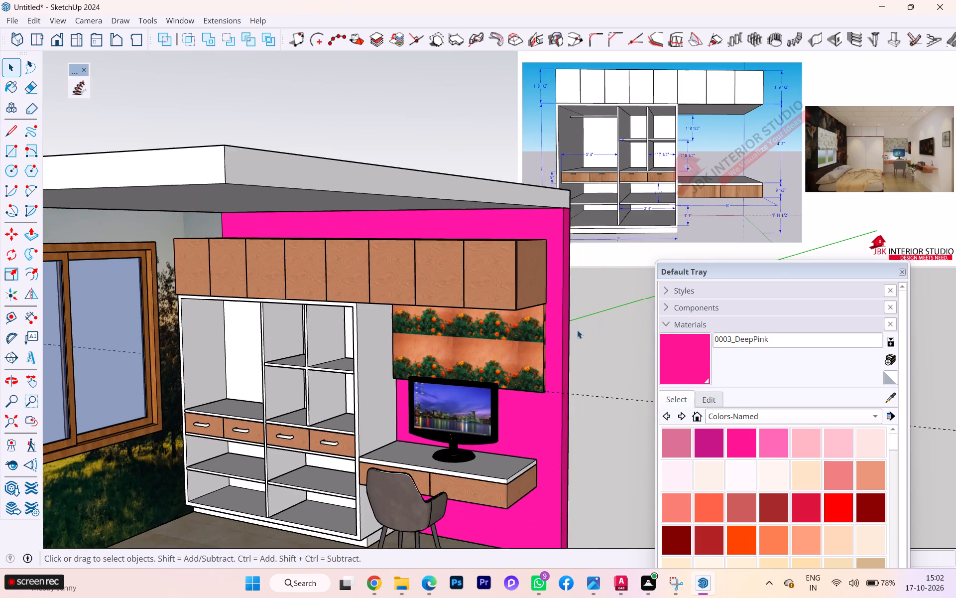
Examine the end edge of the desk wall, the side of the marigold panel and the window wall from several angles.
middle_click_drag(577, 330, 242, 350)
scroll(453, 332, "down", 1)
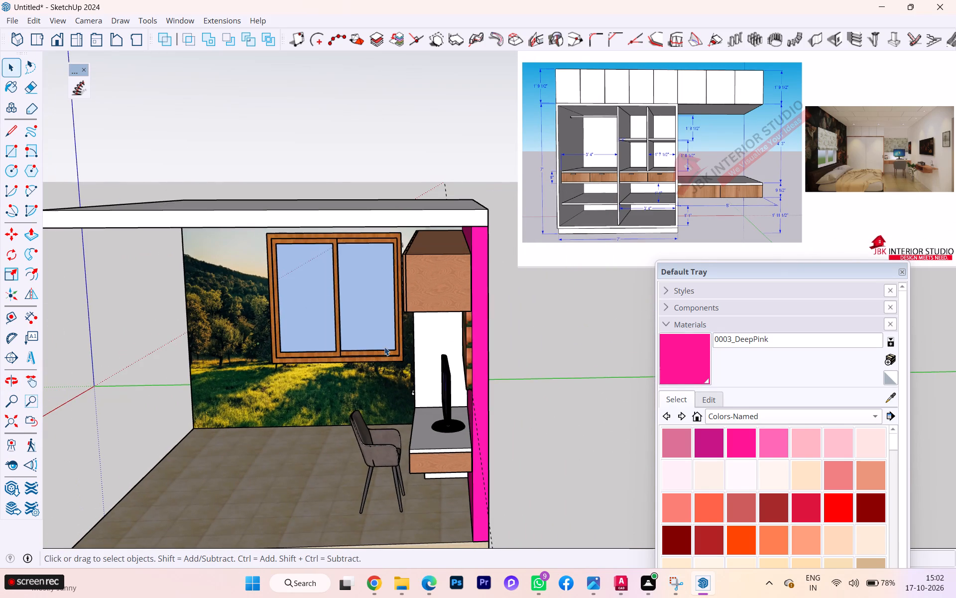
scroll(382, 345, "up", 4)
scroll(374, 346, "down", 1)
scroll(263, 341, "down", 4)
scroll(362, 350, "down", 1)
middle_click_drag(360, 350, 410, 342)
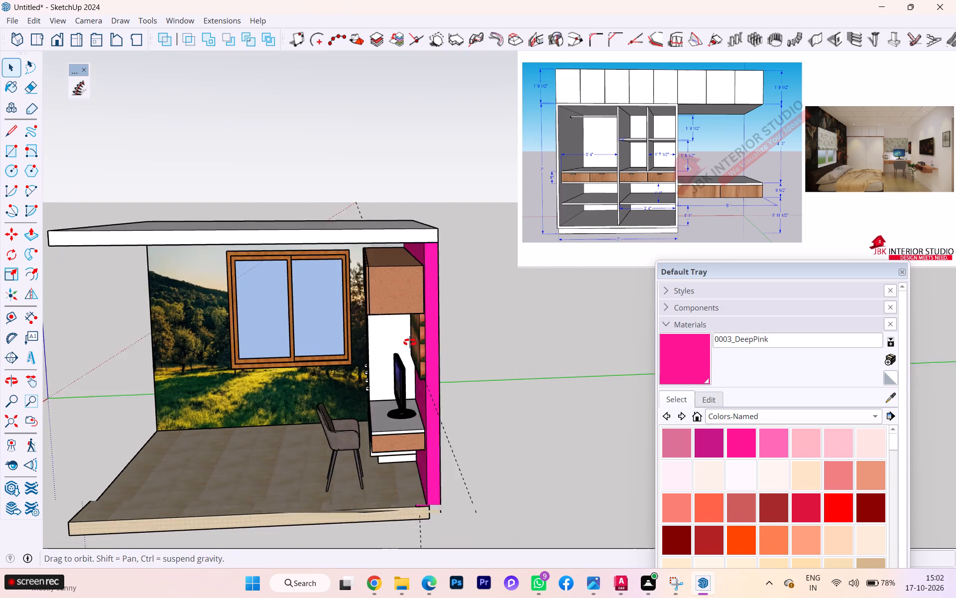
middle_click_drag(410, 342, 626, 327)
scroll(210, 359, "up", 2)
scroll(682, 339, "down", 1)
middle_click_drag(671, 341, 370, 365)
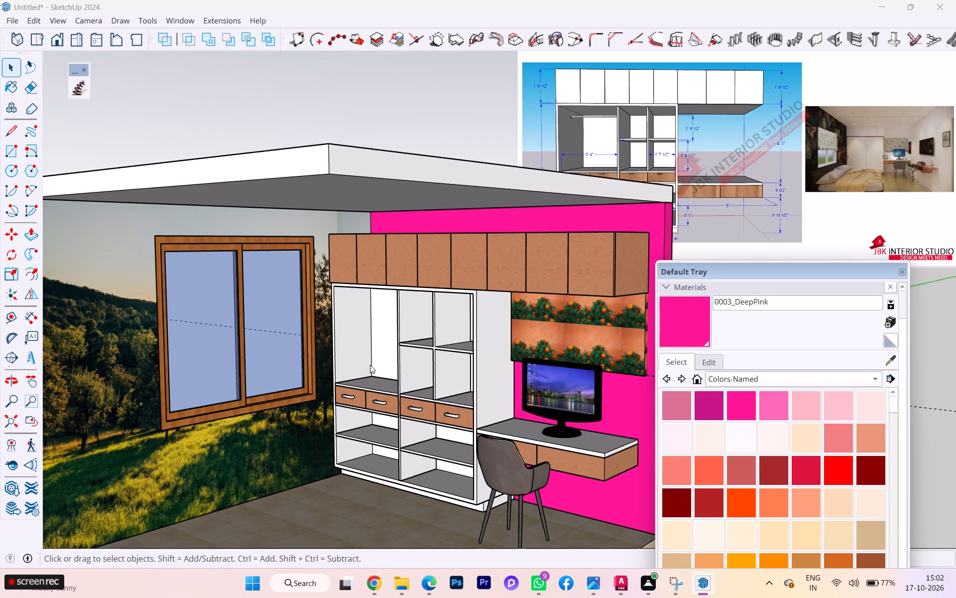
middle_click_drag(370, 365, 379, 360)
scroll(496, 354, "down", 1)
middle_click_drag(496, 354, 272, 361)
scroll(485, 380, "up", 3)
scroll(496, 372, "down", 1)
scroll(497, 372, "up", 12)
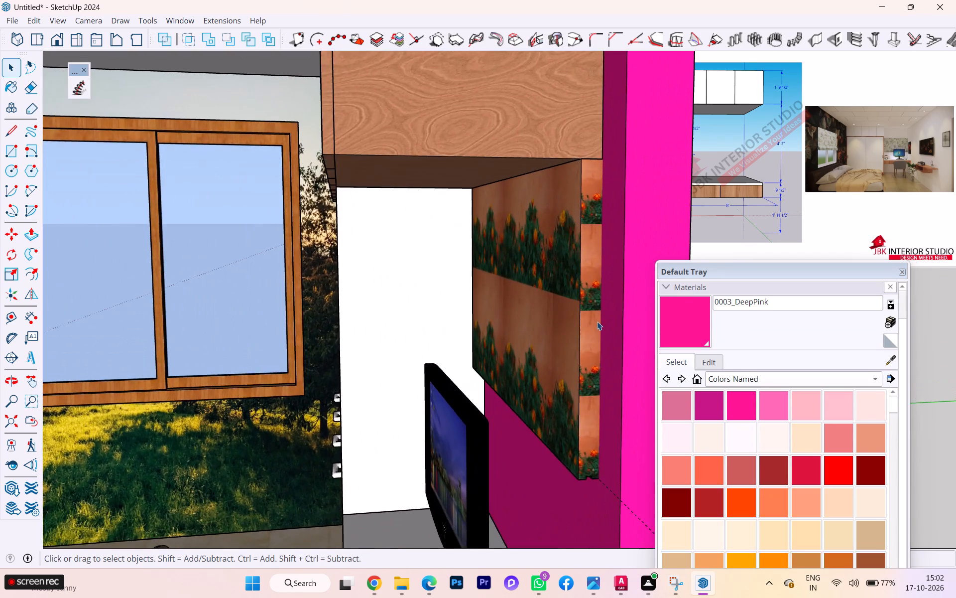
scroll(597, 321, "up", 5)
scroll(597, 319, "down", 6)
scroll(301, 344, "down", 4)
middle_click_drag(302, 344, 381, 345)
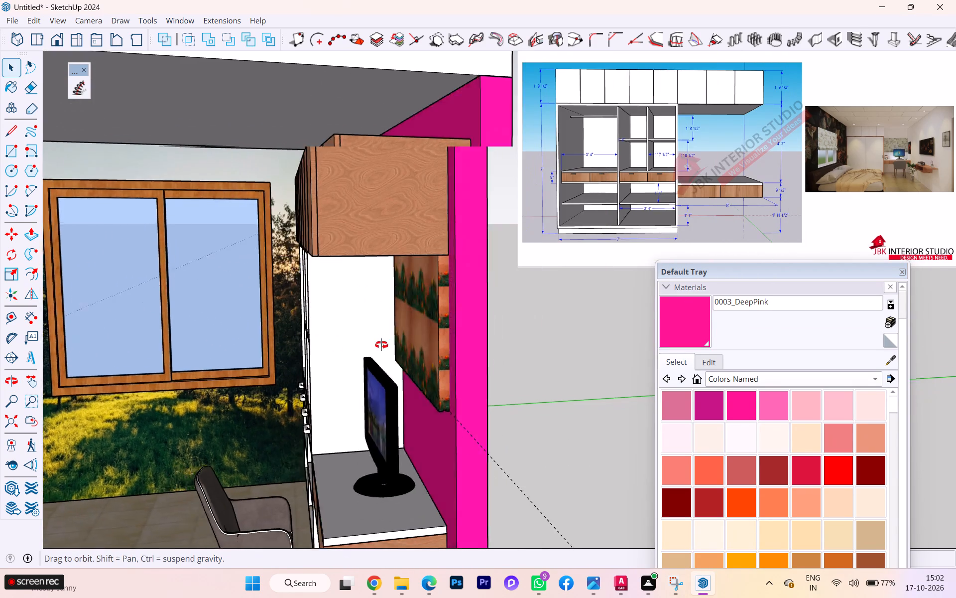
middle_click_drag(381, 345, 630, 306)
scroll(406, 294, "down", 1)
scroll(381, 294, "up", 1)
scroll(374, 292, "down", 1)
scroll(343, 231, "down", 5)
scroll(423, 219, "up", 1)
scroll(423, 219, "down", 6)
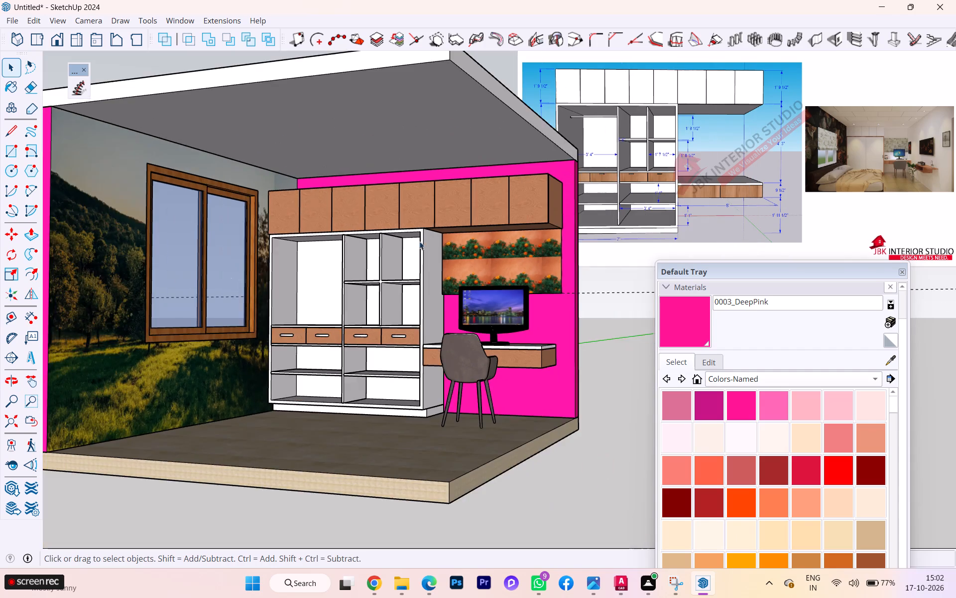
Inspect the wardrobe's shelves and drawers, the desk and the chair up close and from above.
middle_click_drag(376, 308, 452, 396)
scroll(376, 308, "down", 1)
scroll(412, 352, "up", 5)
scroll(387, 321, "down", 1)
scroll(385, 311, "up", 1)
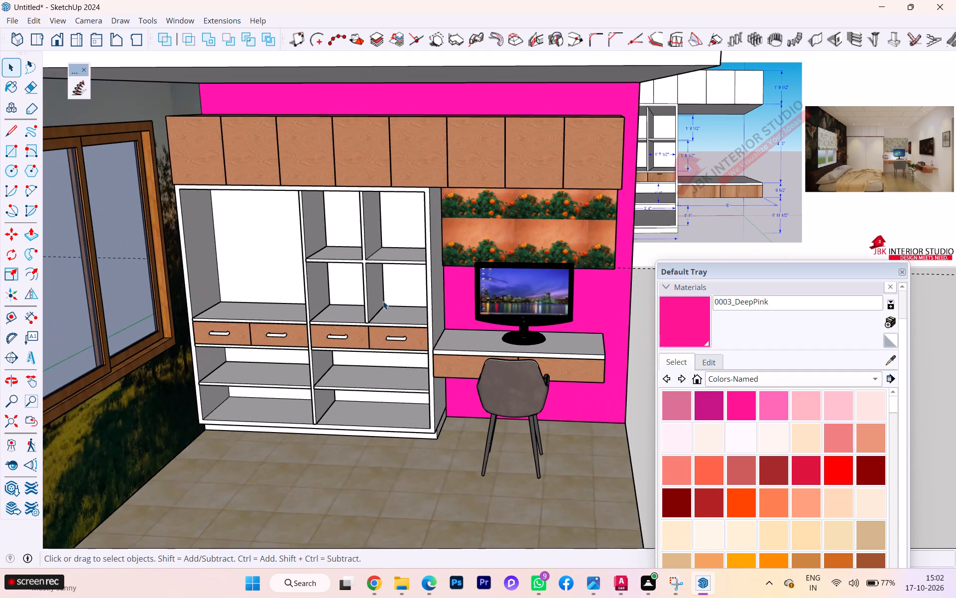
scroll(381, 292, "up", 2)
scroll(355, 346, "up", 3)
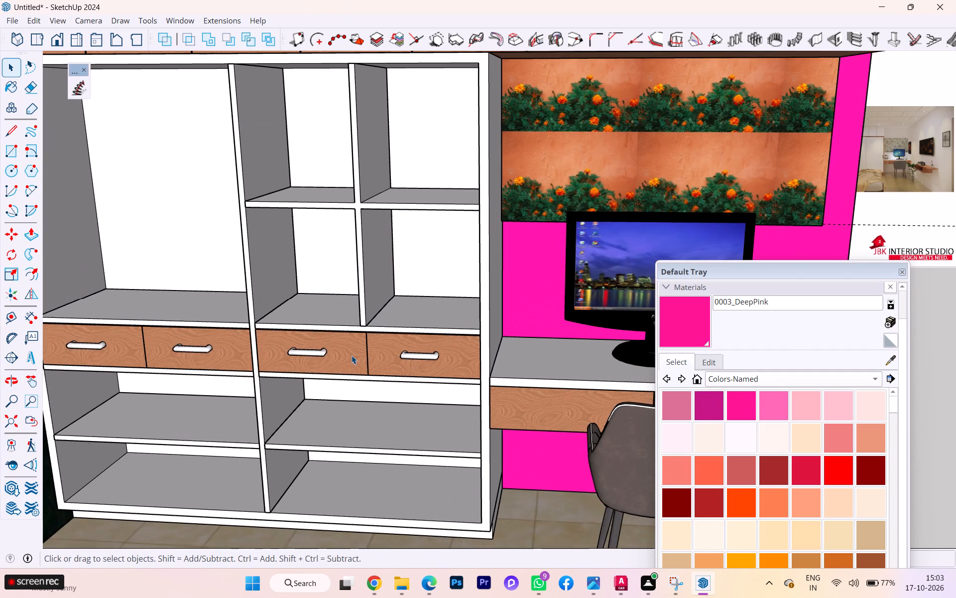
scroll(352, 355, "down", 4)
scroll(398, 364, "down", 1)
middle_click_drag(428, 381, 121, 412)
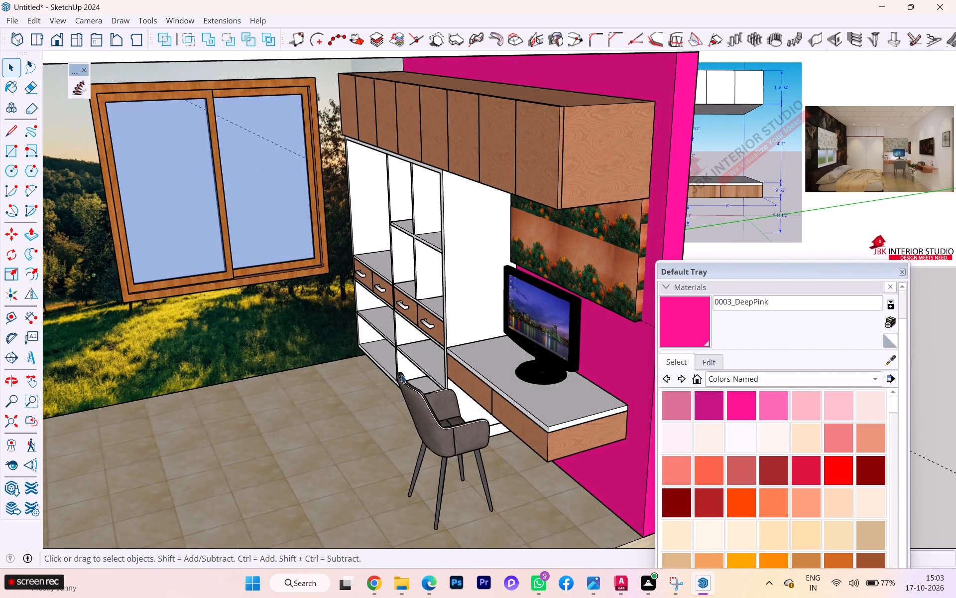
middle_click_drag(425, 368, 557, 356)
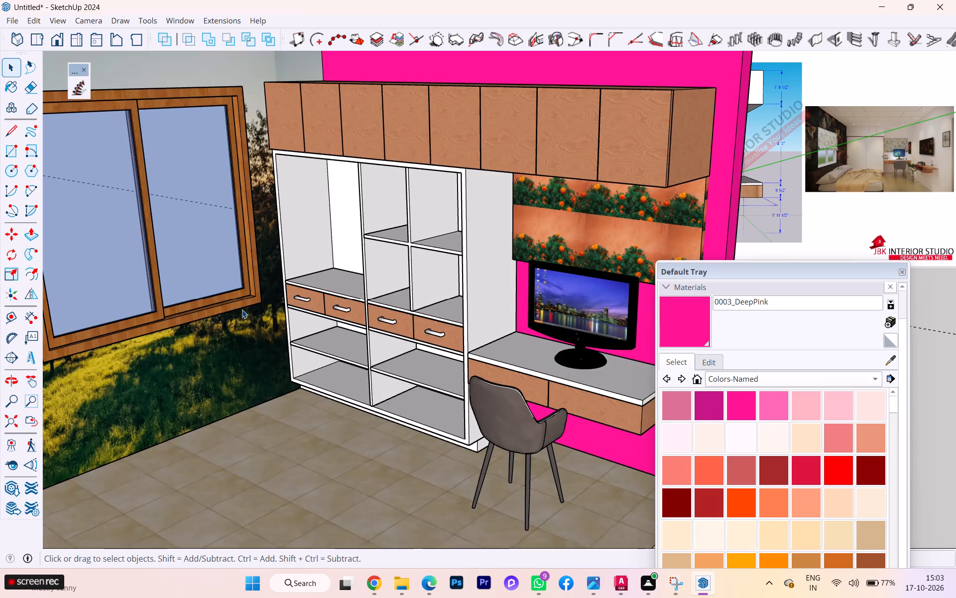
Review the furnished room as a whole, comparing the wardrobe, desk and window wall in near and distant views.
scroll(242, 309, "down", 5)
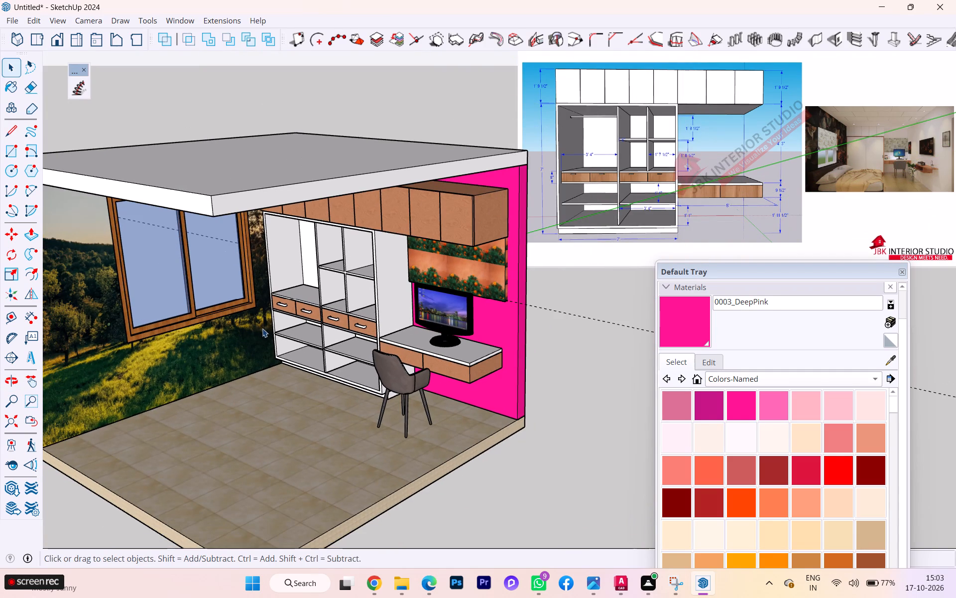
scroll(295, 336, "up", 5)
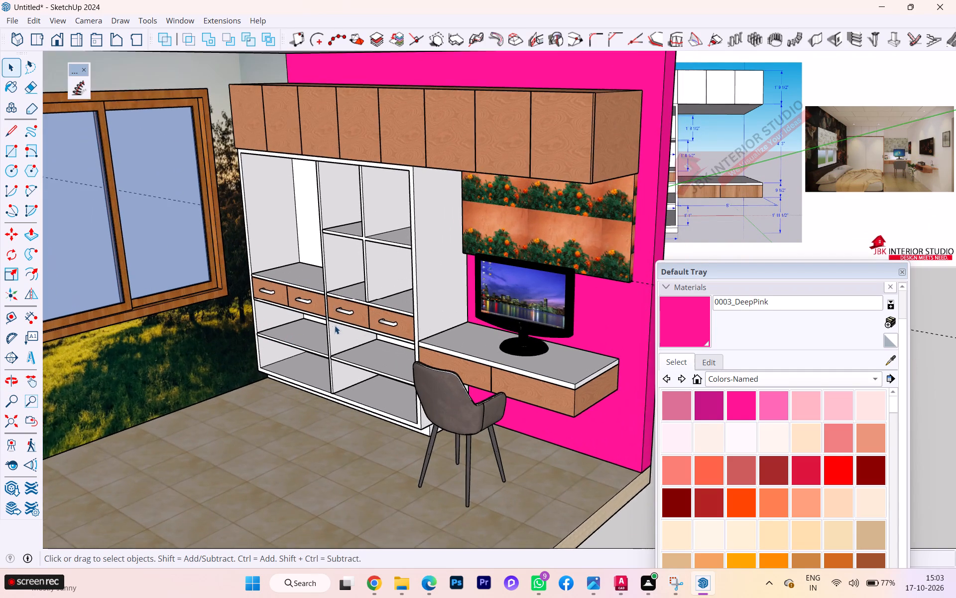
scroll(291, 366, "up", 3)
scroll(350, 376, "down", 2)
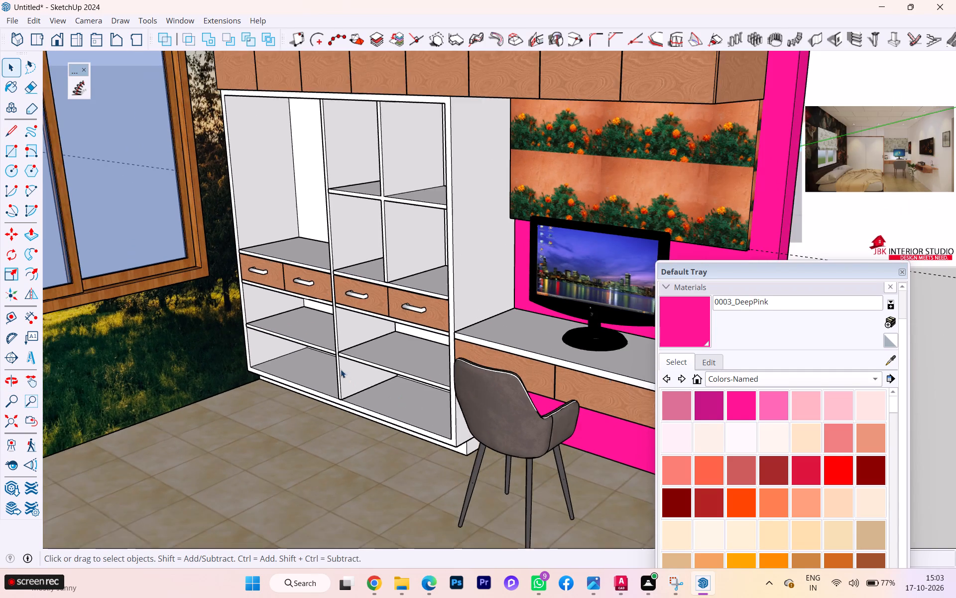
scroll(340, 356, "down", 2)
scroll(340, 354, "up", 1)
scroll(343, 350, "down", 3)
scroll(397, 322, "down", 1)
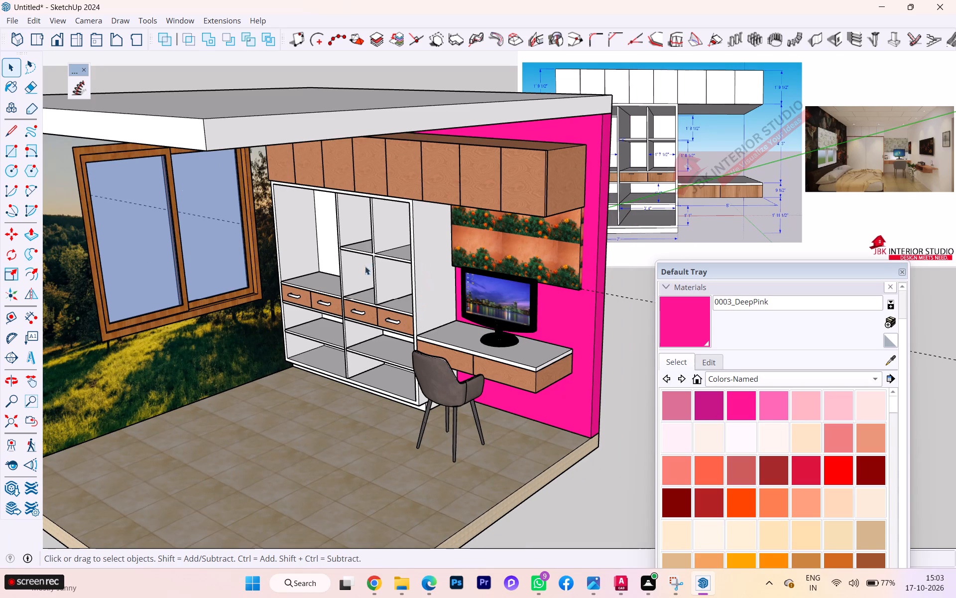
scroll(219, 283, "down", 3)
scroll(258, 307, "down", 1)
middle_click_drag(263, 306, 329, 294)
scroll(534, 290, "down", 2)
scroll(188, 334, "up", 5)
scroll(451, 326, "down", 2)
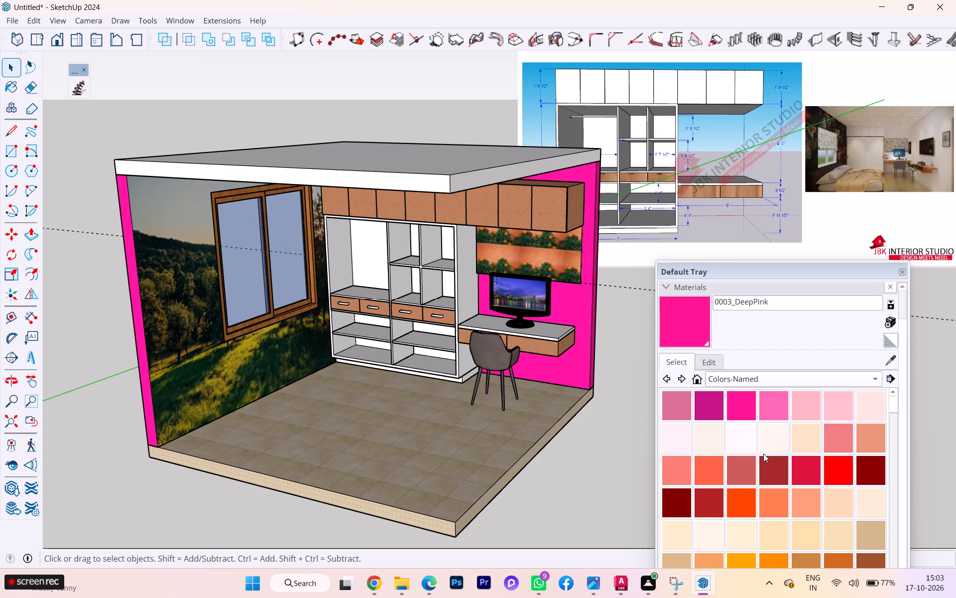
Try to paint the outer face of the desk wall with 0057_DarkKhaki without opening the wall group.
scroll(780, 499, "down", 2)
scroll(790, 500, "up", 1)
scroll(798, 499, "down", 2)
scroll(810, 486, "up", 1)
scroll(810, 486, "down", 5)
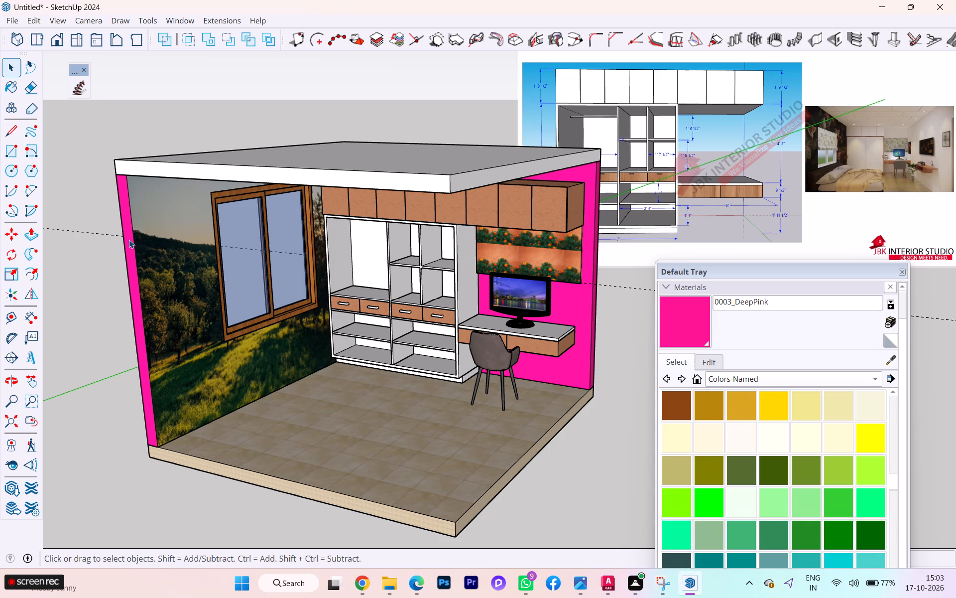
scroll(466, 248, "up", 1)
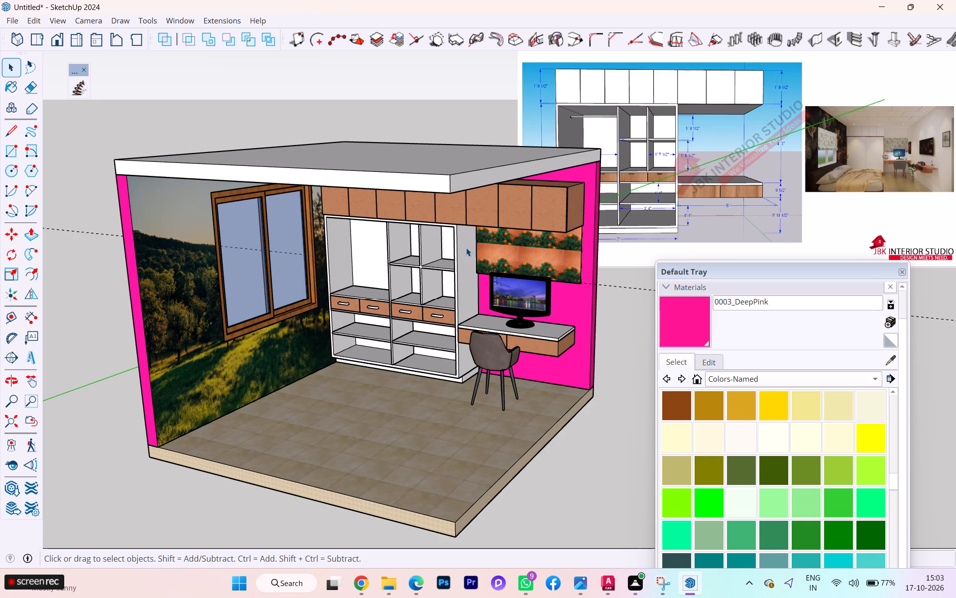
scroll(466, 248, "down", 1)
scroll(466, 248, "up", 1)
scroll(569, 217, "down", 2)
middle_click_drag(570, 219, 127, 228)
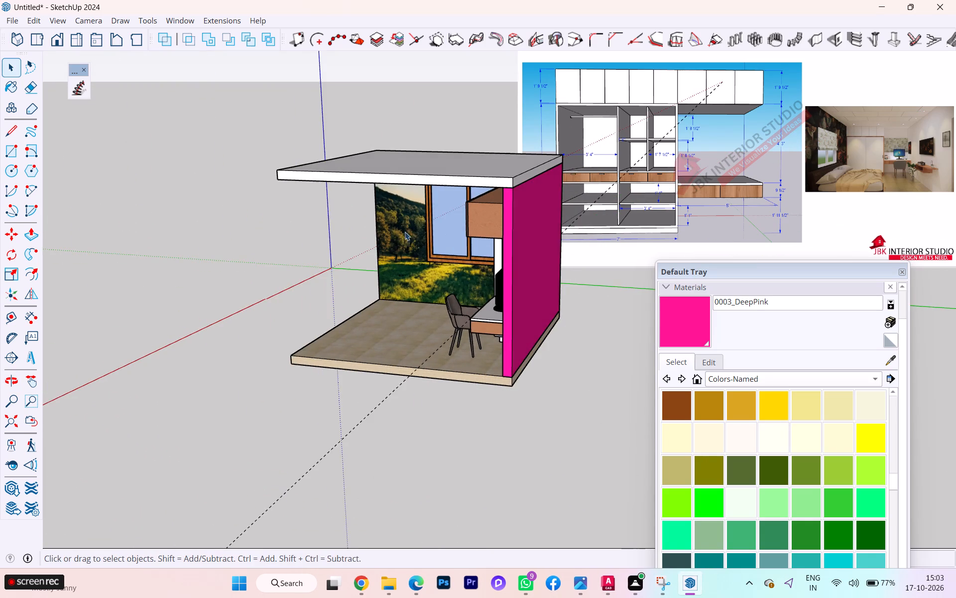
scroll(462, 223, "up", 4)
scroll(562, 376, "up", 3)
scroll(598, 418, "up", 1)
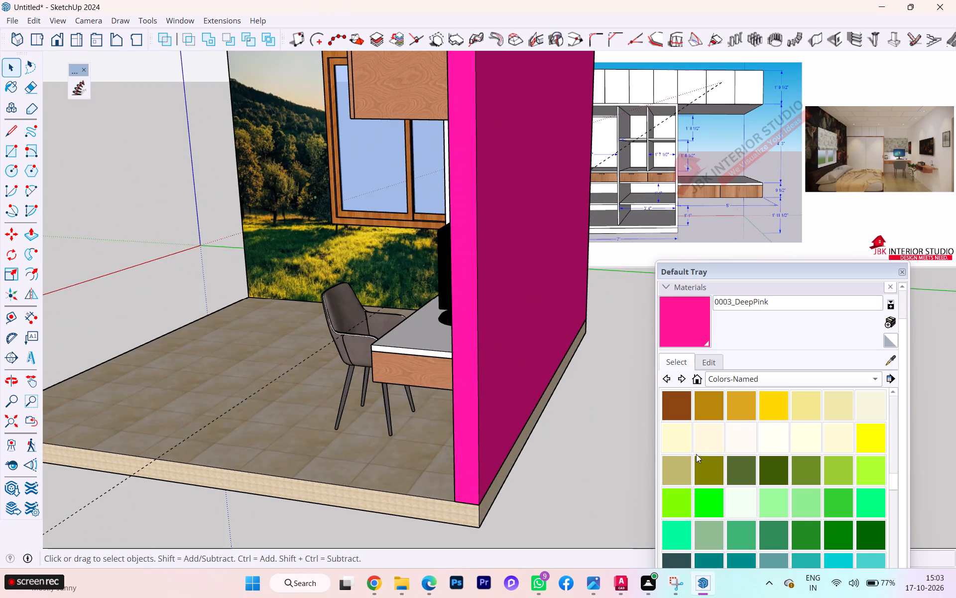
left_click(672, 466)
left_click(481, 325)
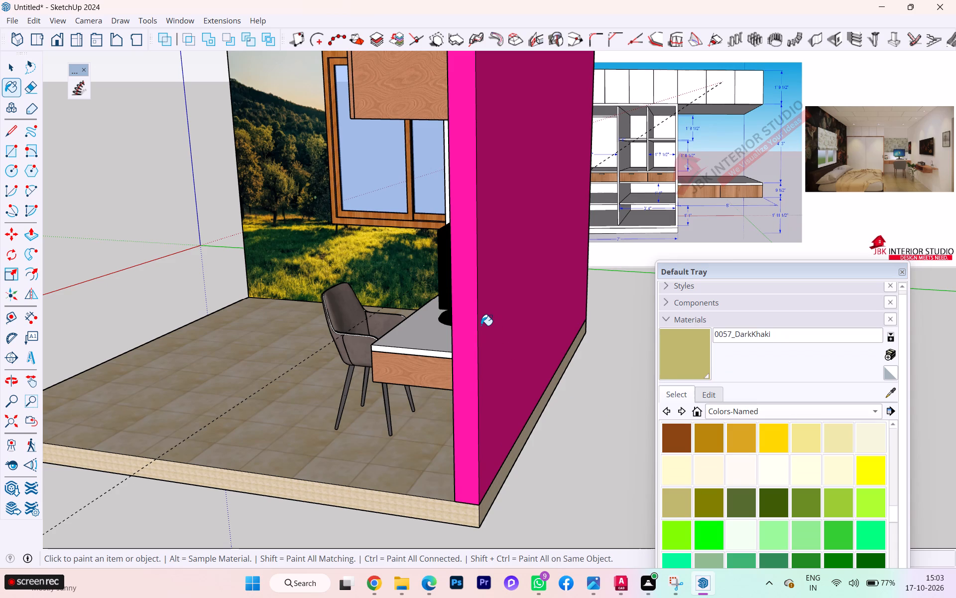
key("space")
Open the wall group and paint the desk wall's outer face, end edge and inner face with 0096_SkyBlue.
double_click(479, 321)
left_click(484, 320)
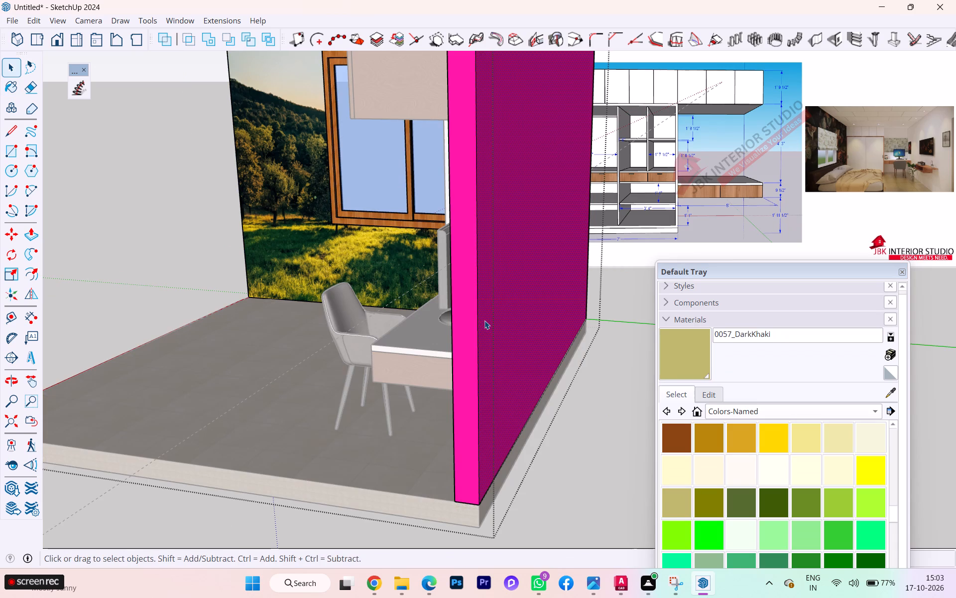
left_click(676, 503)
scroll(751, 456, "down", 2)
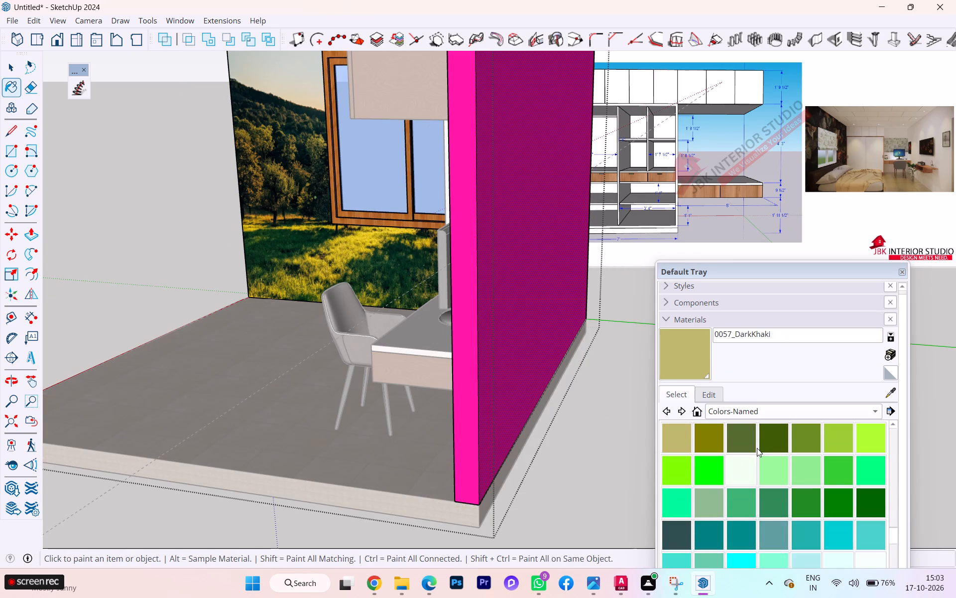
scroll(758, 448, "down", 6)
scroll(775, 460, "up", 1)
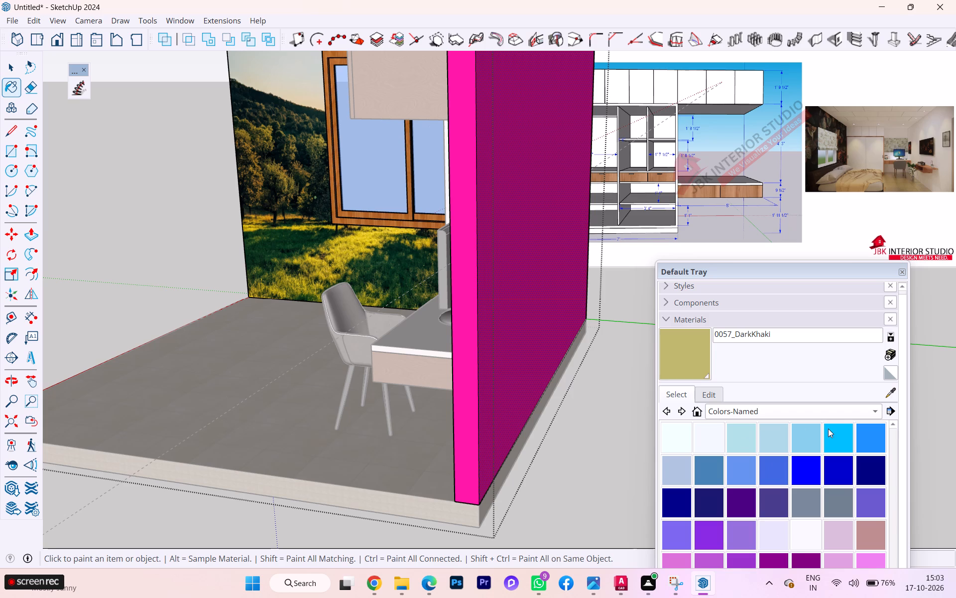
left_click(809, 437)
left_click(504, 361)
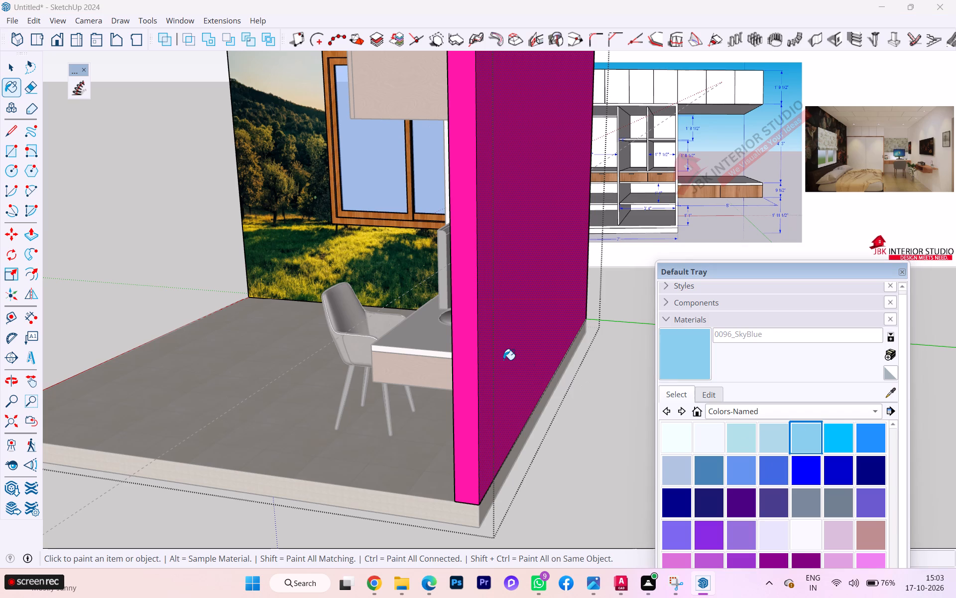
left_click(472, 360)
scroll(480, 361, "down", 1)
middle_click_drag(483, 362, 874, 346)
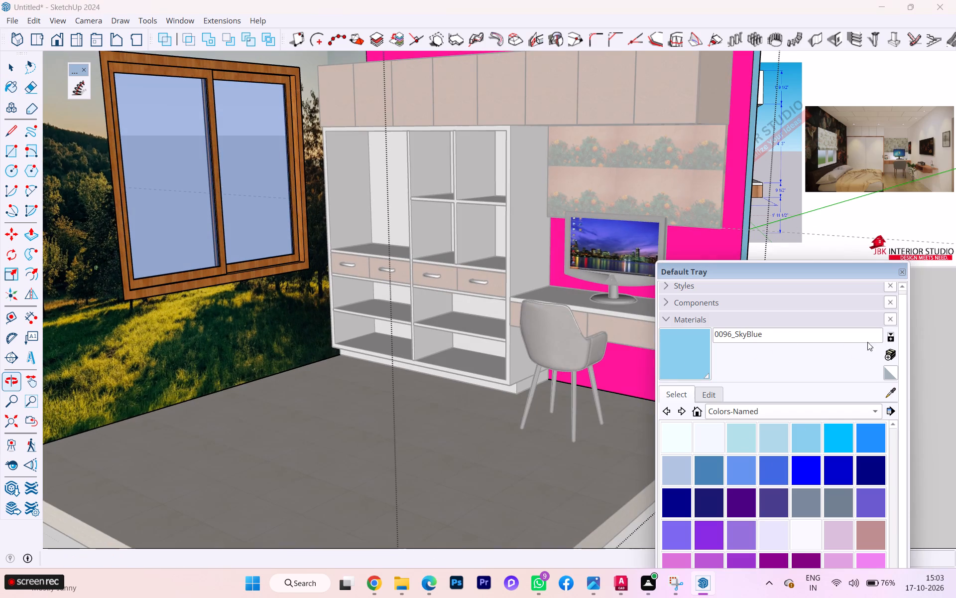
left_click(622, 364)
Paint the window wall's outer face and end edge with 0096_SkyBlue, leave the wall group and check the room.
scroll(615, 367, "down", 5)
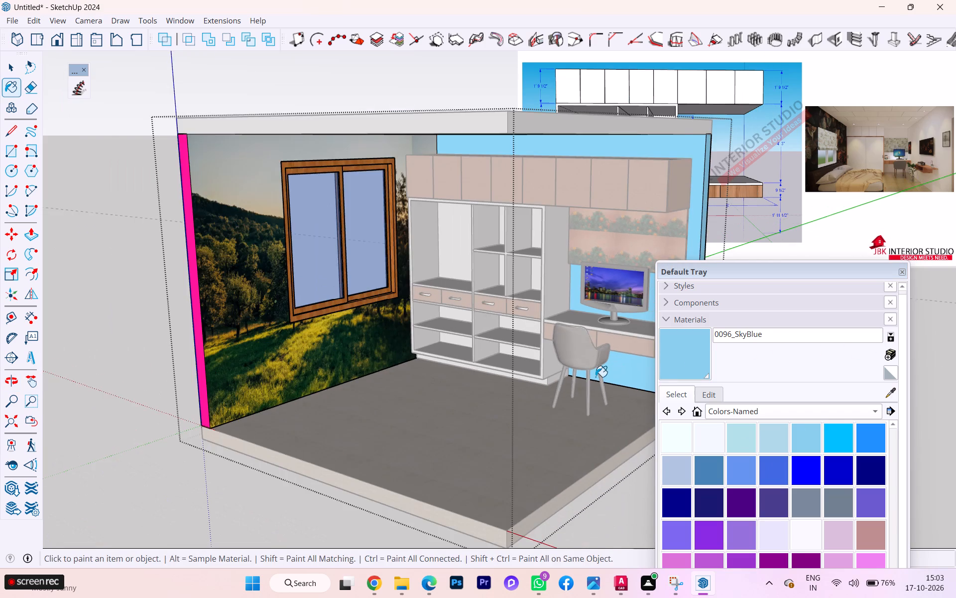
scroll(536, 380, "down", 2)
middle_click_drag(298, 383, 639, 364)
left_click(426, 395)
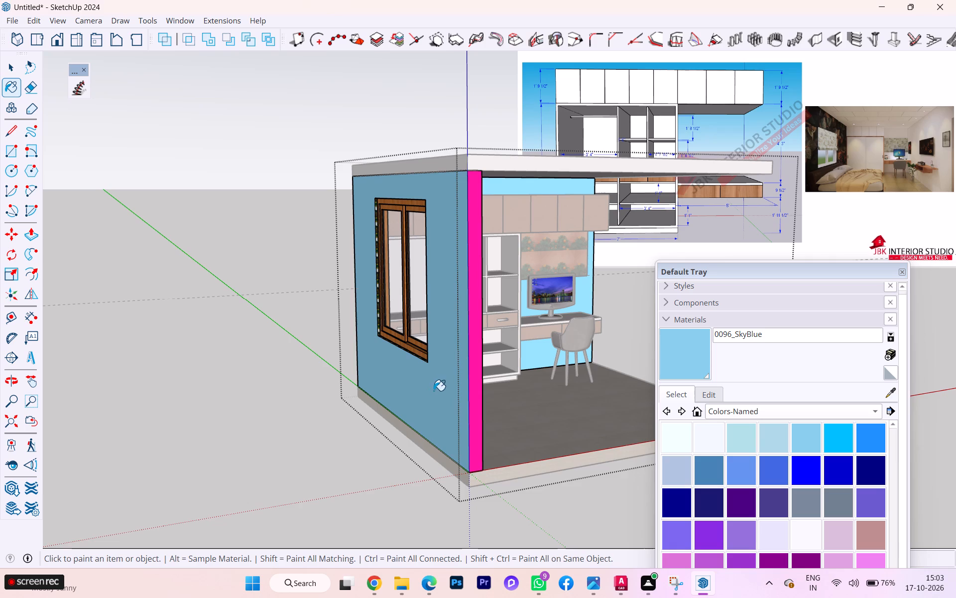
scroll(465, 360, "up", 2)
left_click(478, 350)
key("space")
left_click(305, 371)
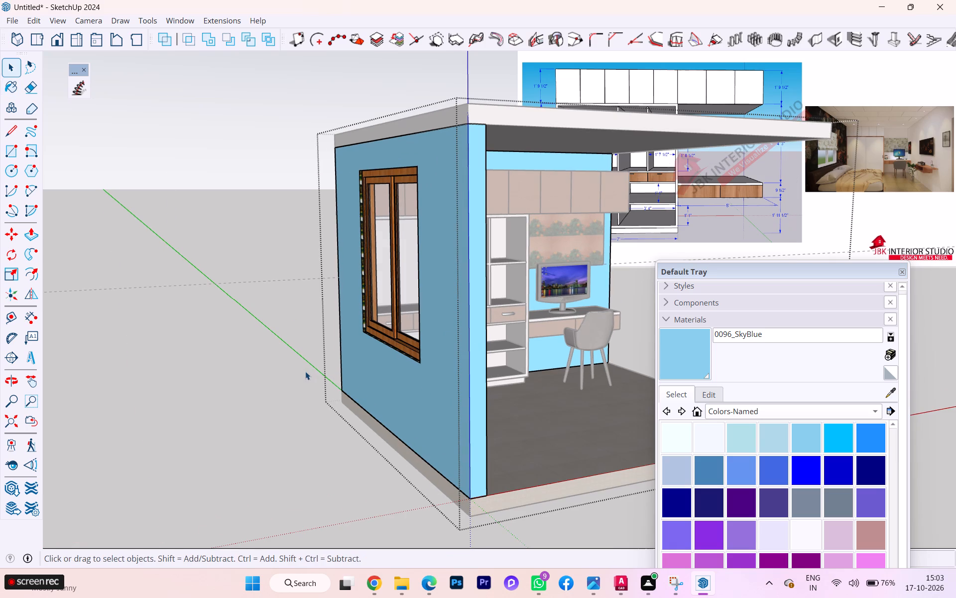
scroll(505, 380, "down", 2)
middle_click_drag(505, 380, 123, 387)
scroll(423, 463, "up", 2)
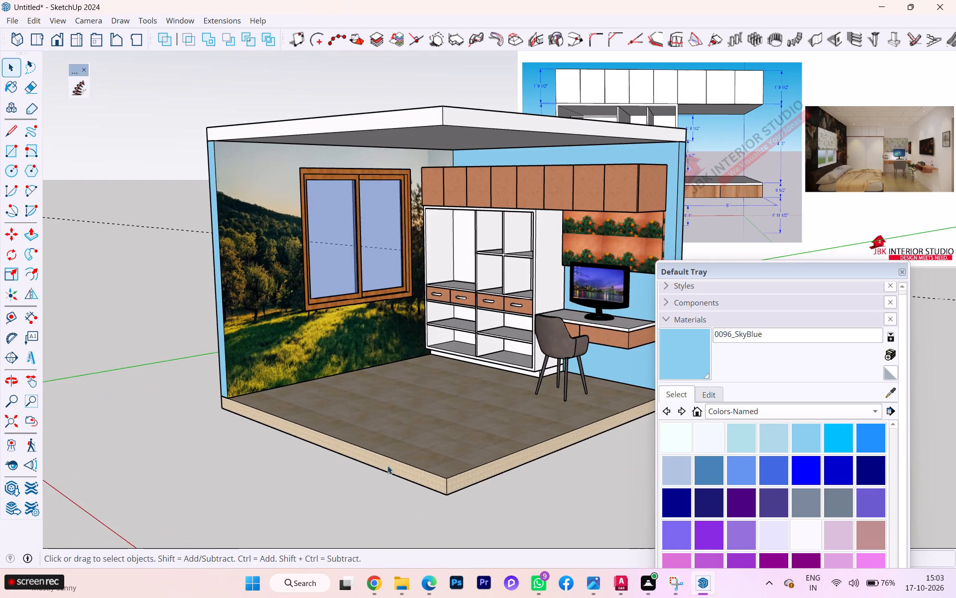
Open the wall panel group above the desk and paint its marigold-textured front face with 0092_Azure.
scroll(390, 458, "up", 2)
scroll(390, 456, "down", 3)
scroll(390, 455, "up", 1)
scroll(406, 254, "up", 2)
scroll(537, 225, "up", 2)
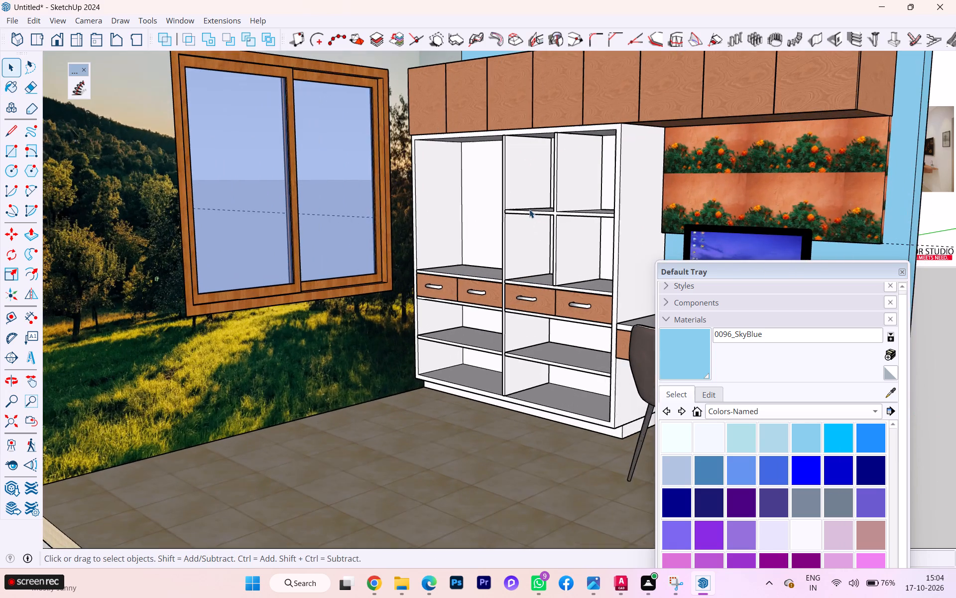
scroll(481, 240, "down", 1)
middle_click_drag(481, 240, 571, 228)
scroll(700, 205, "up", 3)
left_click(709, 204)
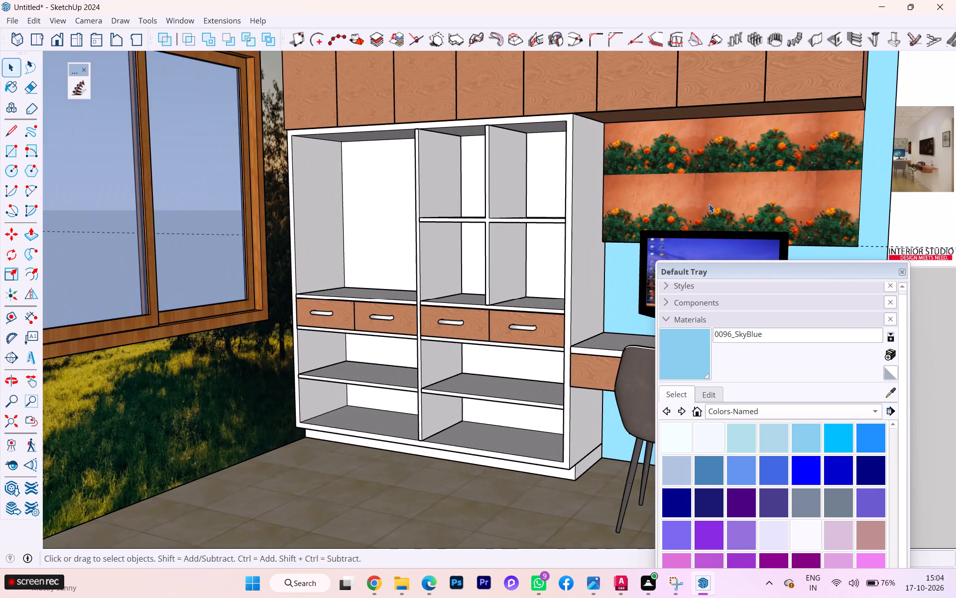
double_click(711, 205)
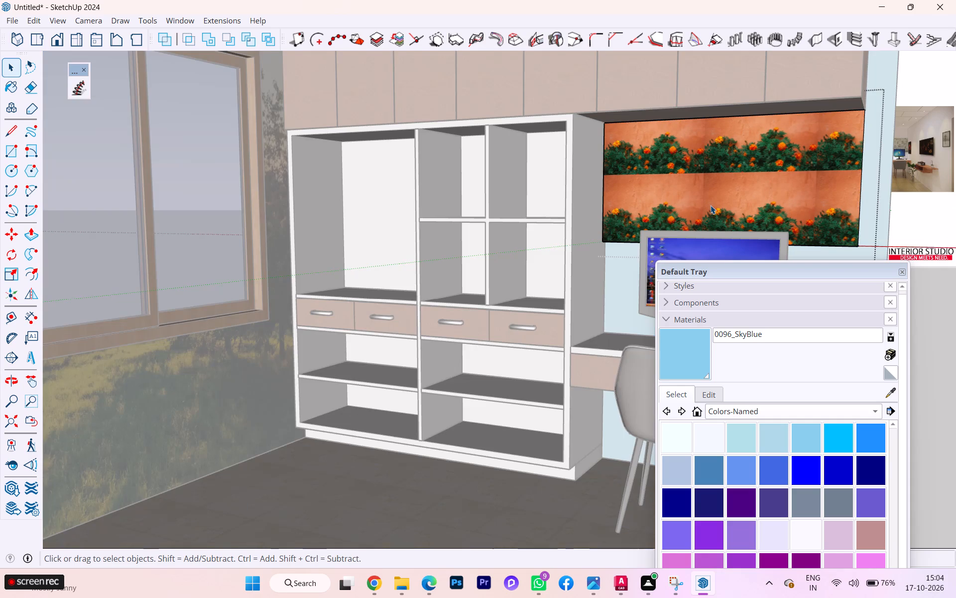
double_click(705, 194)
scroll(619, 198, "down", 1)
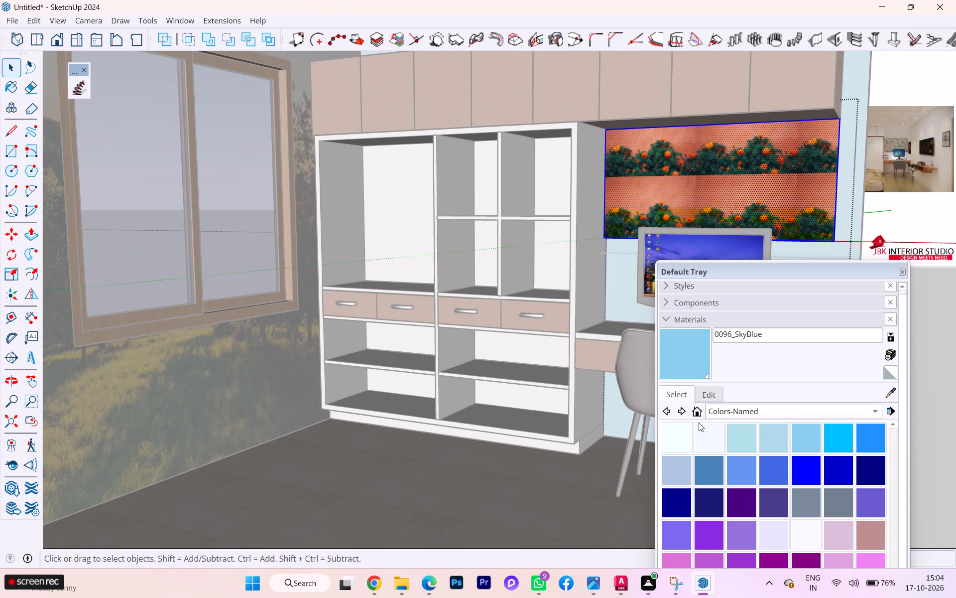
left_click(678, 436)
left_click(698, 184)
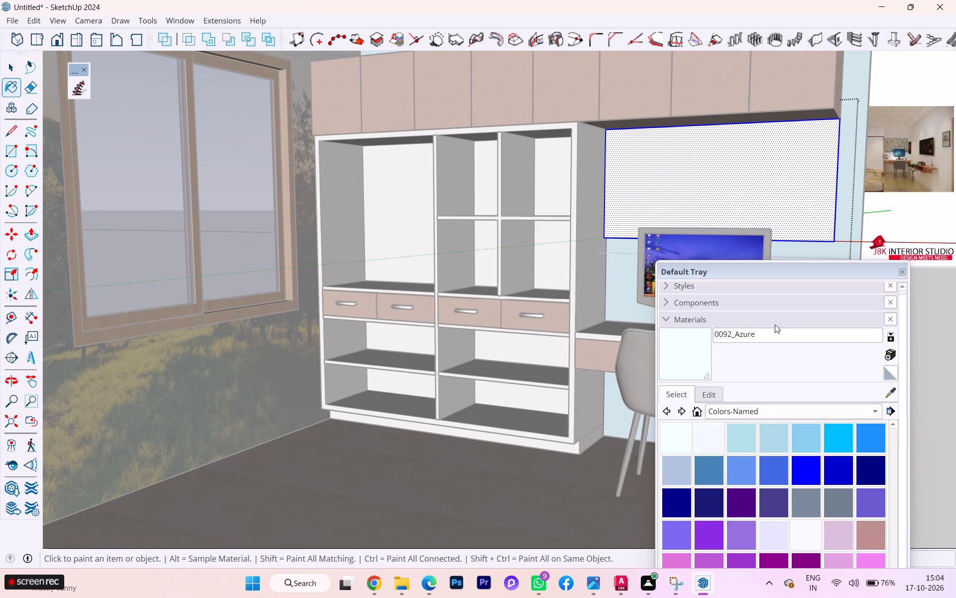
Give the 0092_Azure material the rose image pexels-daejeung-6434737.jpg from Downloads as its texture, and leave the panel group.
left_click(708, 386)
scroll(734, 388, "down", 3)
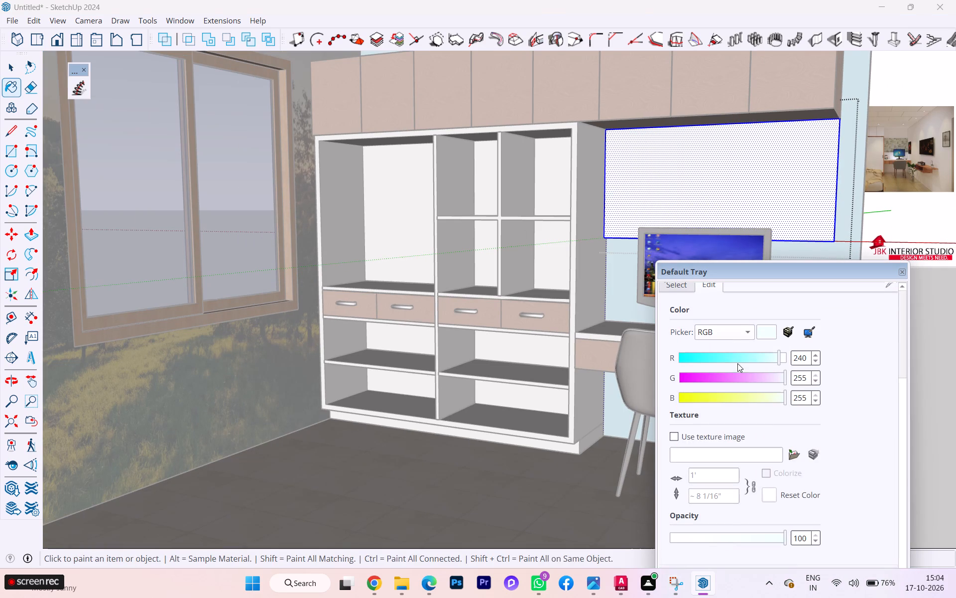
left_click(795, 452)
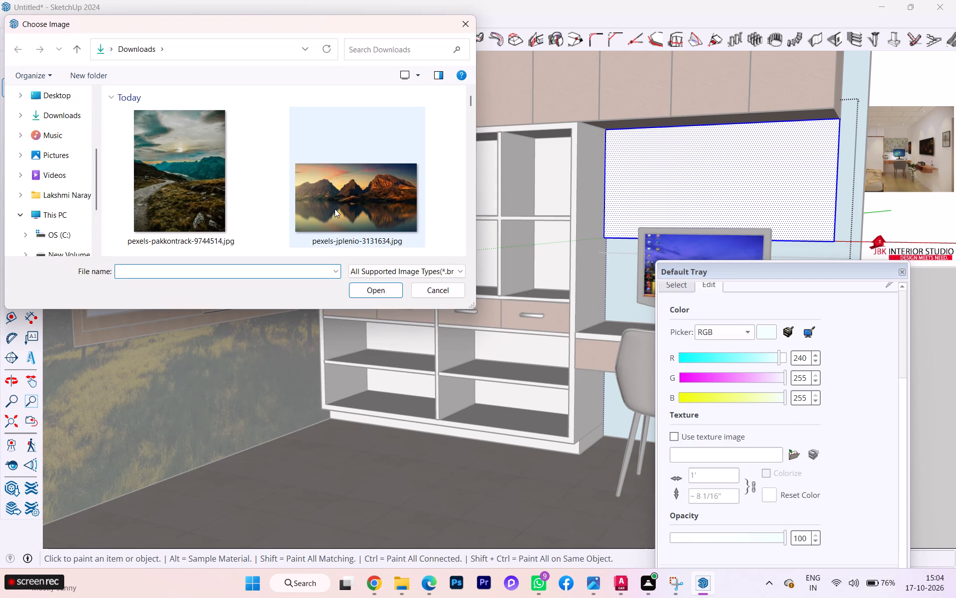
scroll(354, 210, "down", 2)
scroll(355, 210, "up", 2)
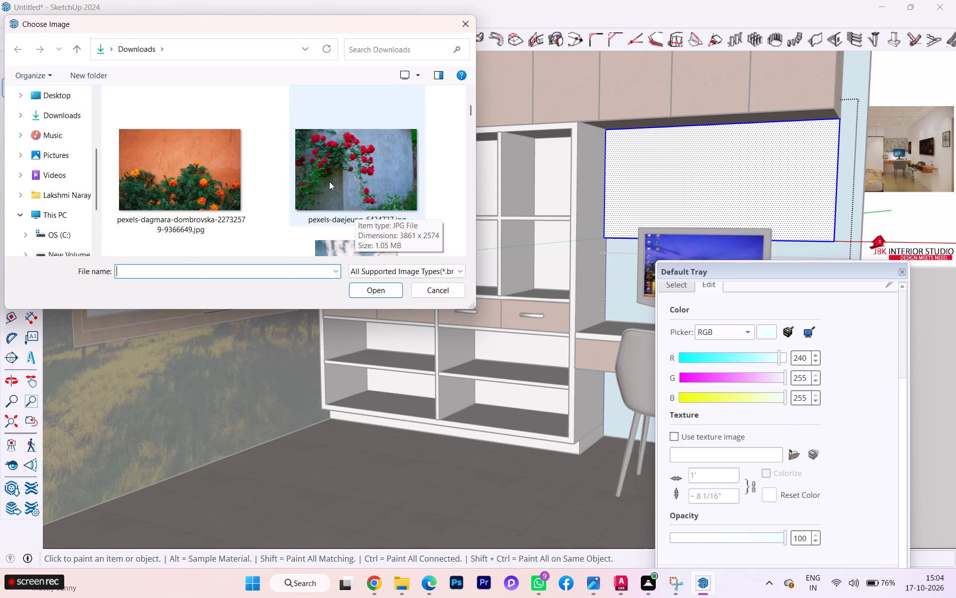
scroll(329, 181, "down", 1)
scroll(329, 181, "up", 1)
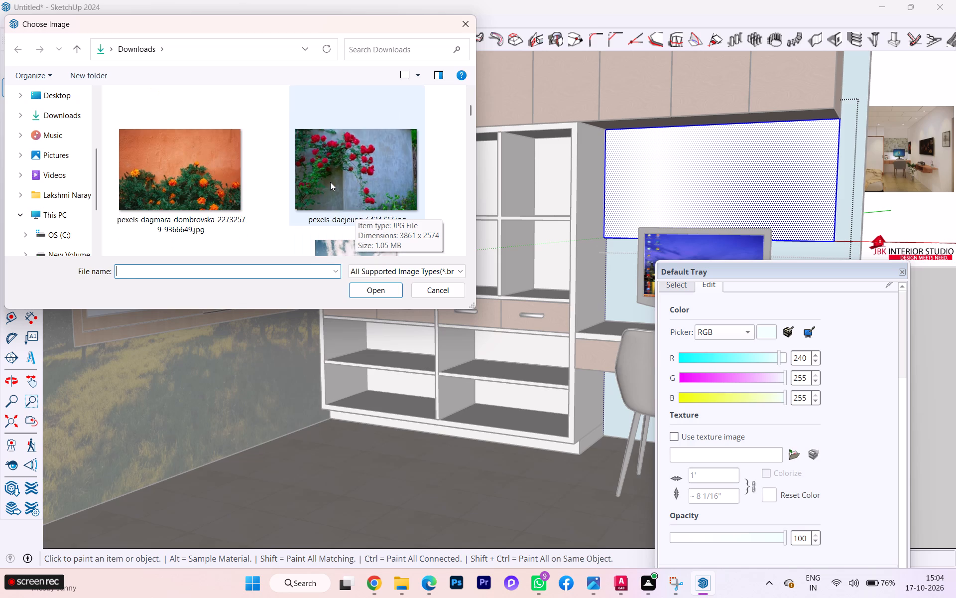
left_click(330, 182)
left_click(383, 291)
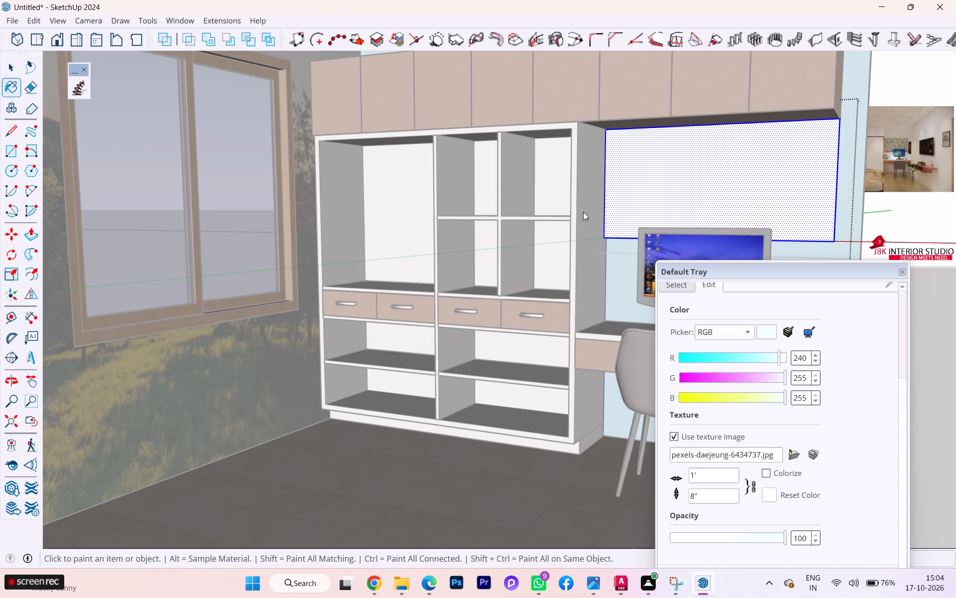
scroll(634, 217, "up", 3)
scroll(537, 220, "up", 1)
scroll(383, 234, "down", 1)
scroll(380, 234, "up", 1)
scroll(379, 234, "down", 2)
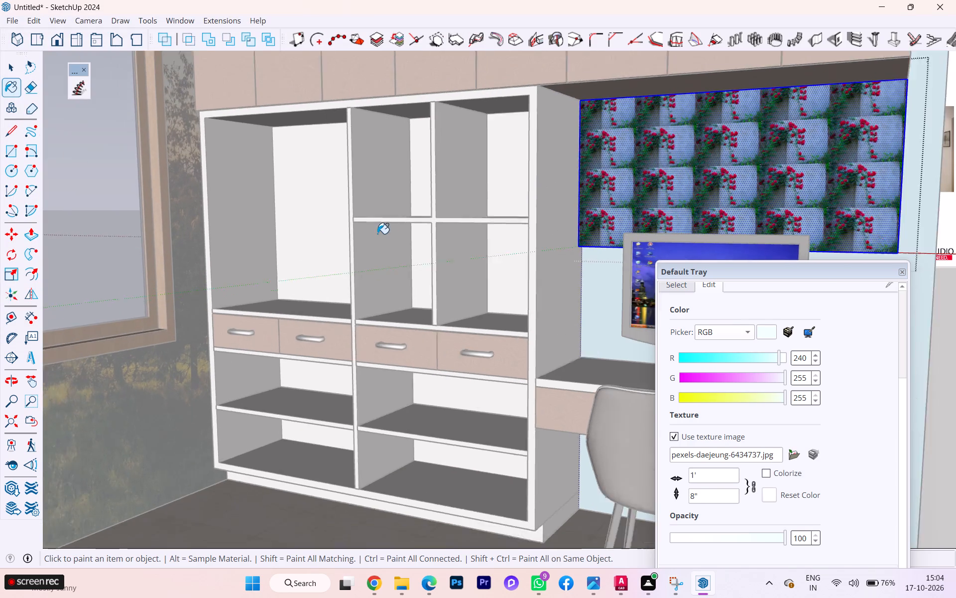
scroll(377, 234, "down", 7)
key("space")
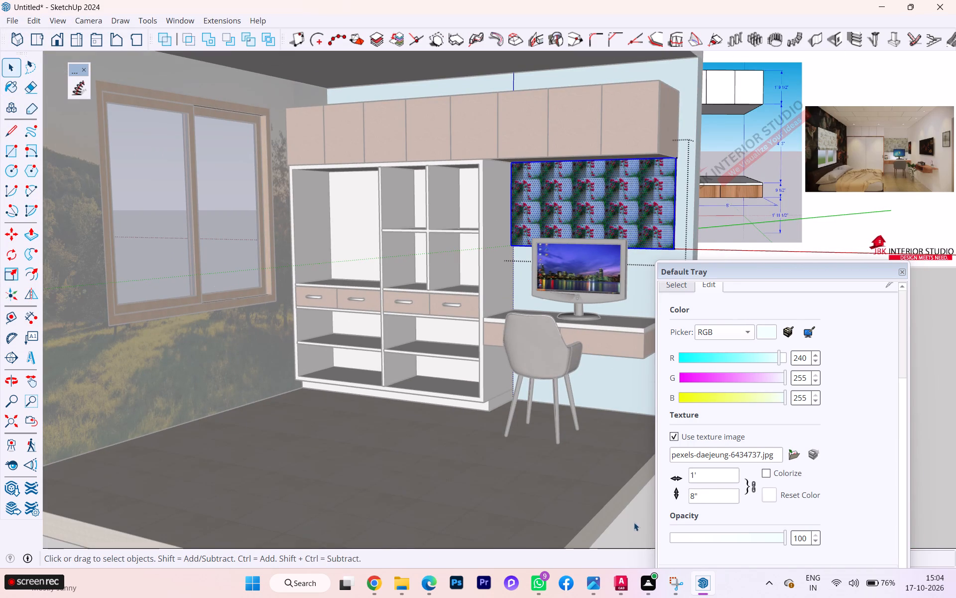
left_click(632, 527)
Reopen the panel group and position the rose texture so its origin sits on the panel's lower corner beside the wardrobe.
scroll(587, 205, "up", 7)
scroll(588, 205, "down", 2)
scroll(588, 205, "up", 2)
scroll(588, 205, "down", 2)
scroll(588, 205, "up", 17)
scroll(588, 211, "up", 6)
left_click(546, 228)
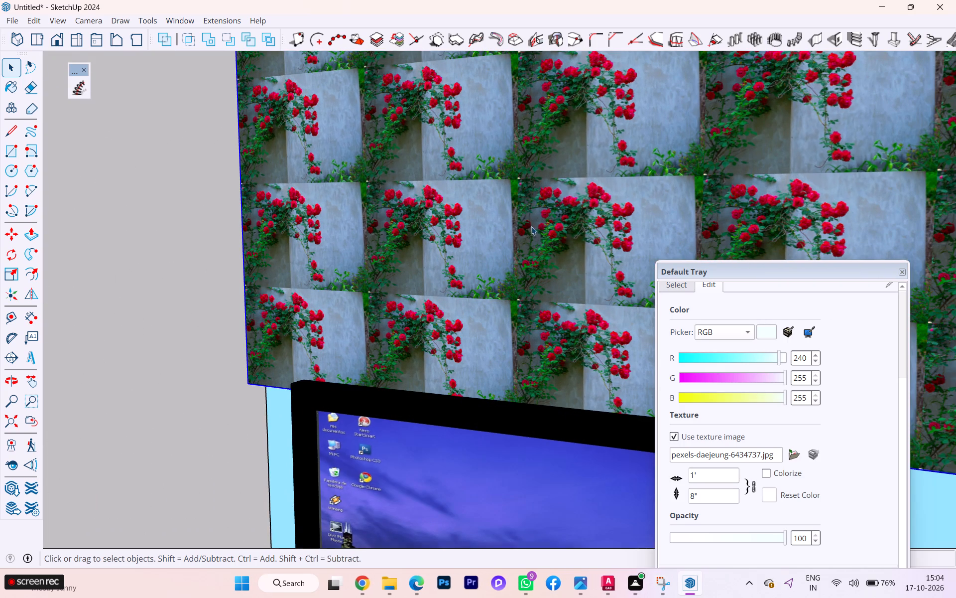
scroll(531, 226, "down", 11)
scroll(301, 241, "up", 1)
scroll(301, 241, "down", 2)
scroll(542, 237, "down", 2)
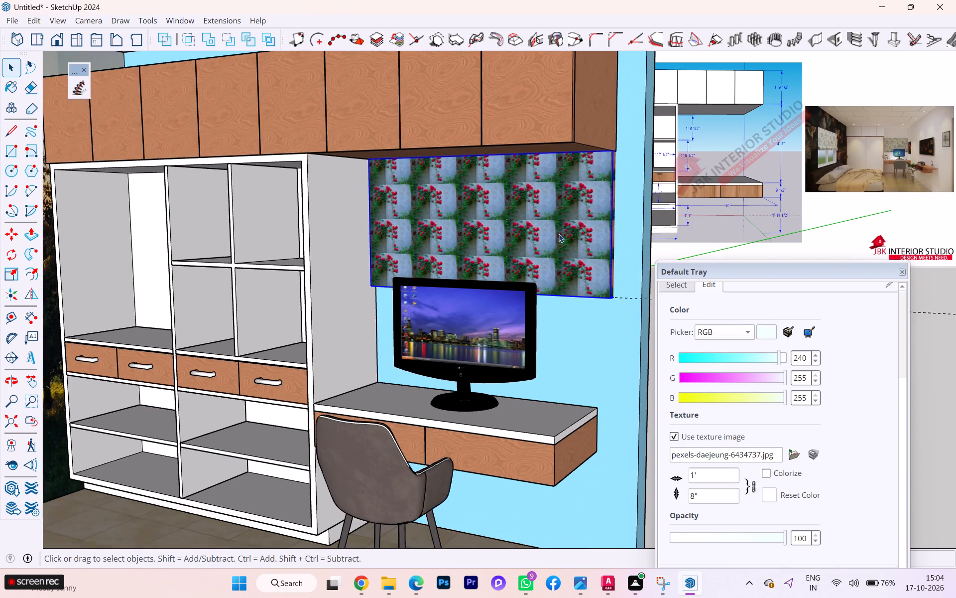
middle_click_drag(559, 234, 584, 255)
scroll(557, 213, "up", 4)
scroll(536, 230, "down", 1)
scroll(536, 230, "up", 3)
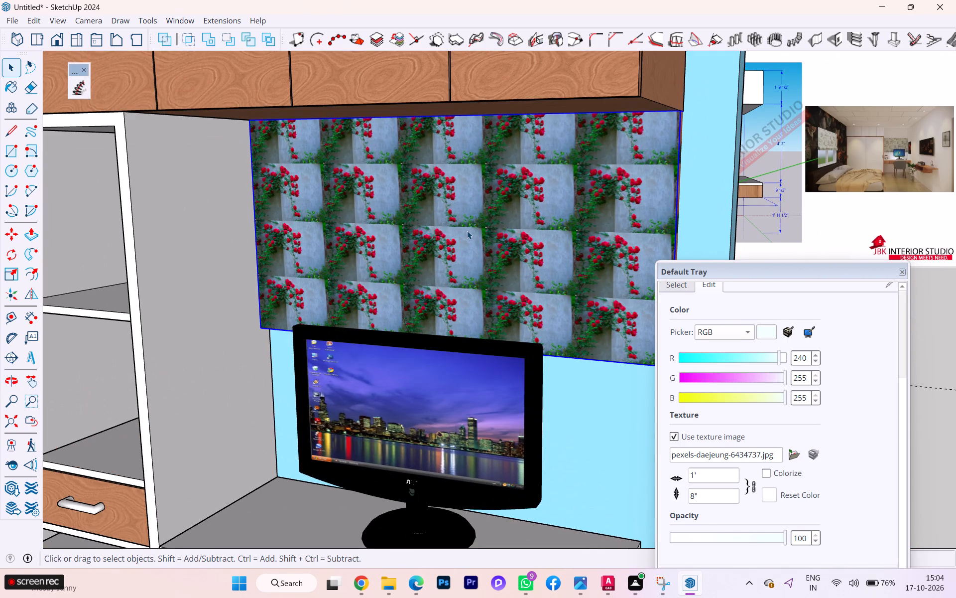
double_click(467, 231)
double_click(467, 231)
double_click(467, 231)
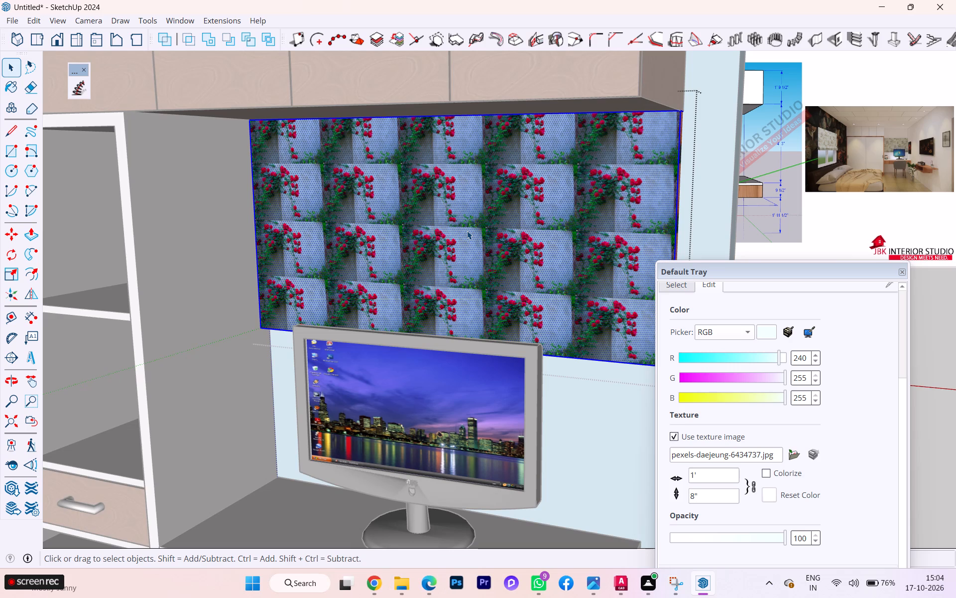
left_click(467, 231)
right_click(467, 231)
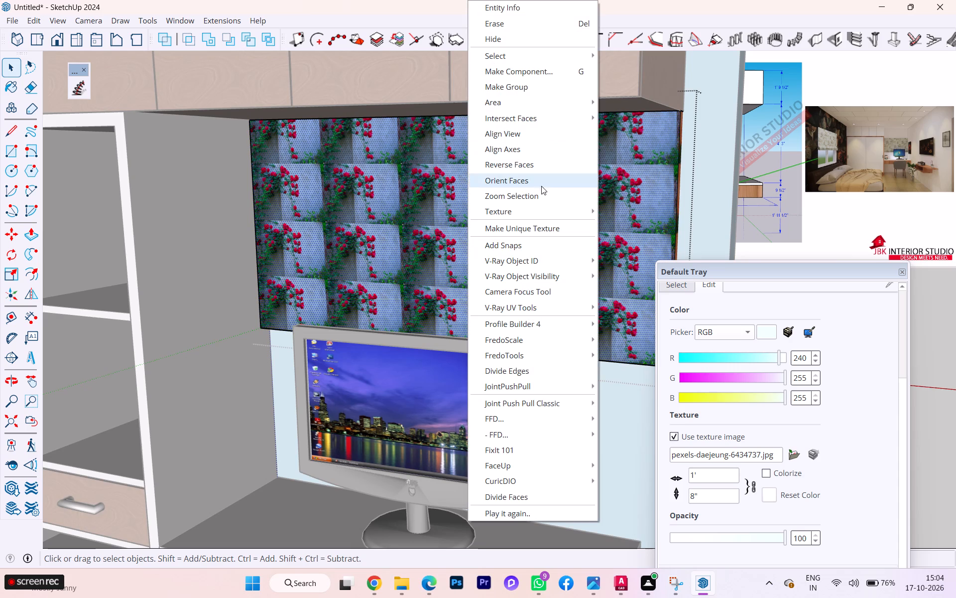
left_click(532, 210)
left_click(649, 209)
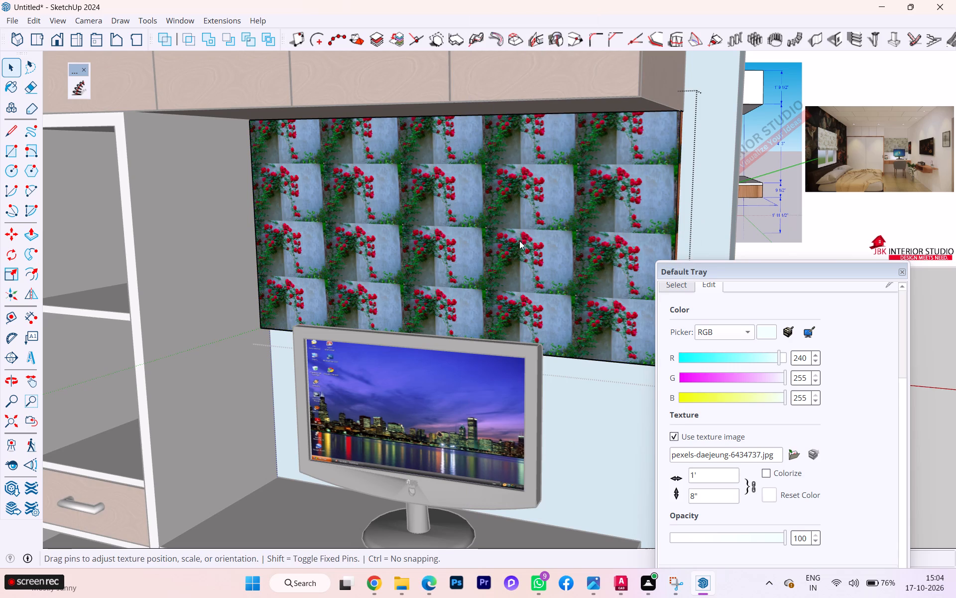
left_click_drag(409, 277, 283, 311)
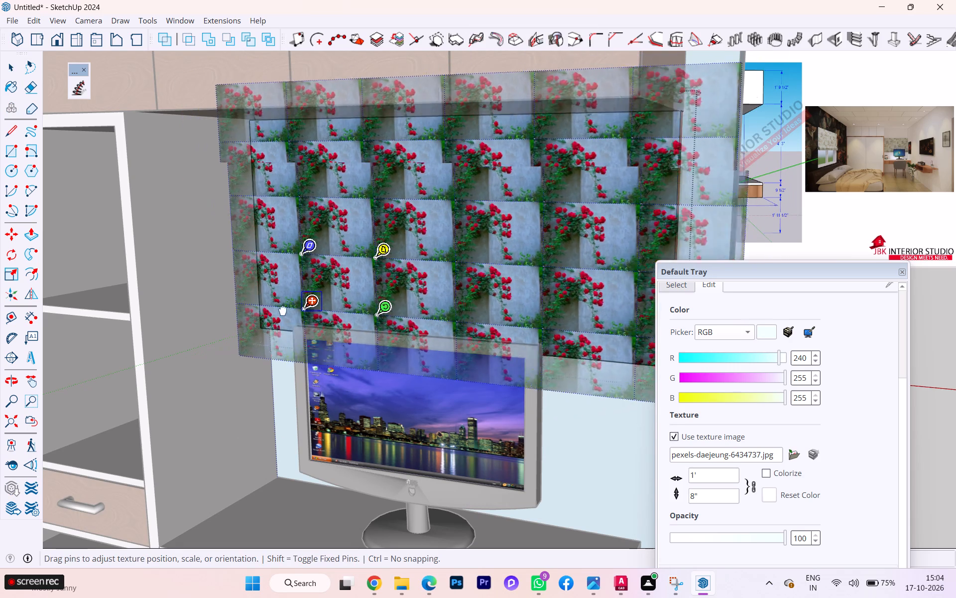
left_click_drag(283, 311, 266, 322)
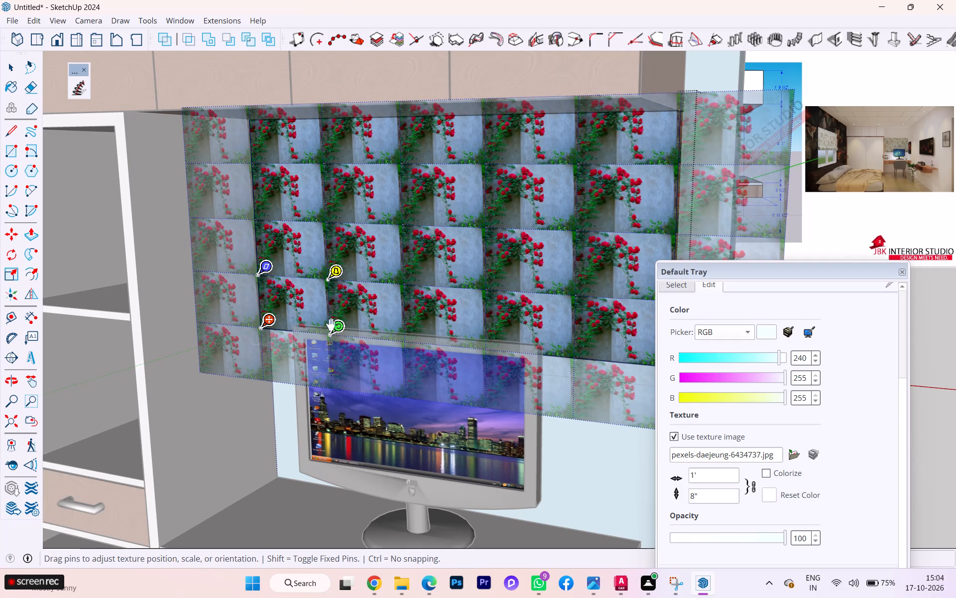
Scale the rose texture from its origin until a single image spans the full width of the panel's bottom edge.
scroll(366, 302, "down", 3)
scroll(356, 311, "up", 2)
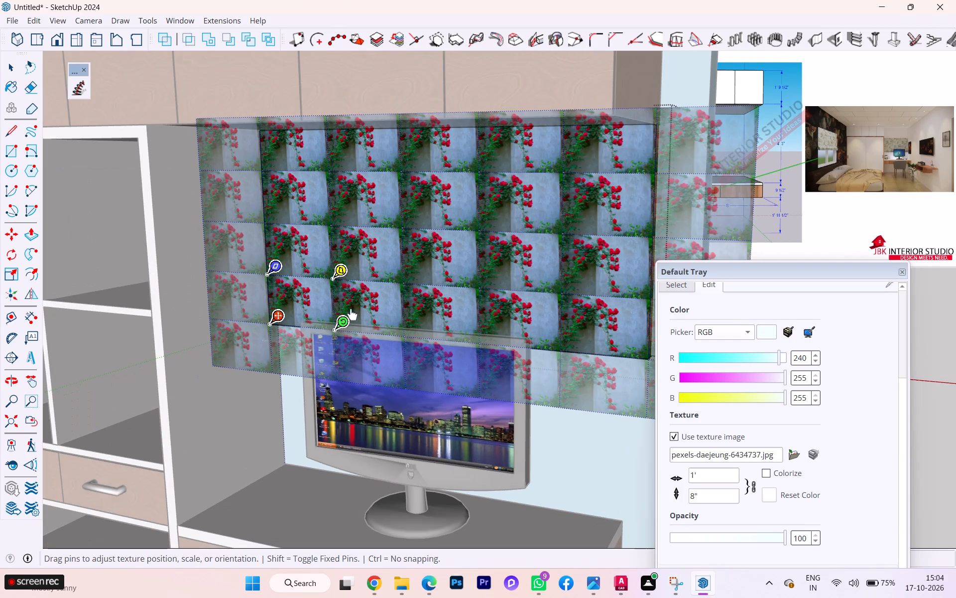
left_click_drag(349, 320, 372, 323)
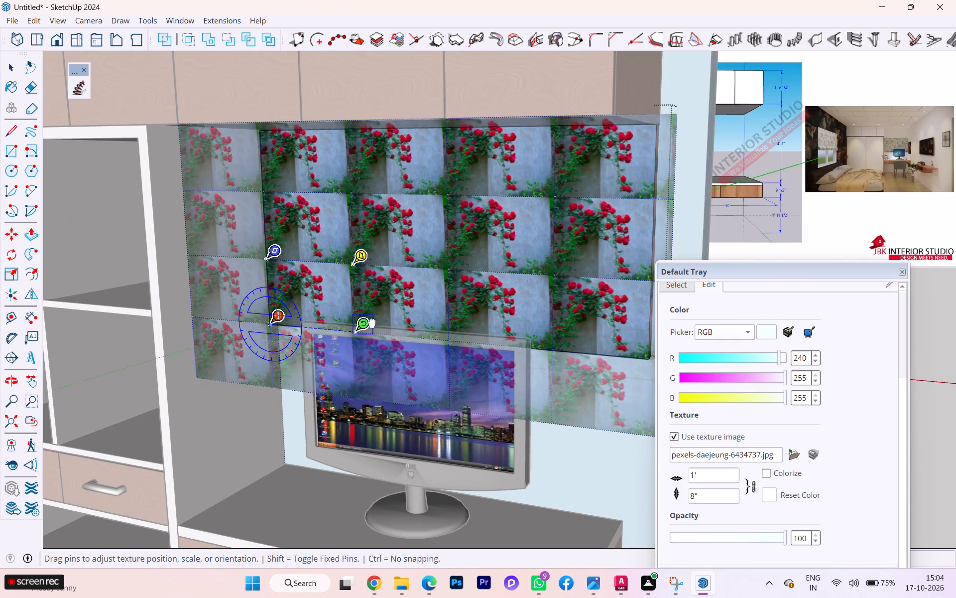
left_click_drag(372, 323, 397, 324)
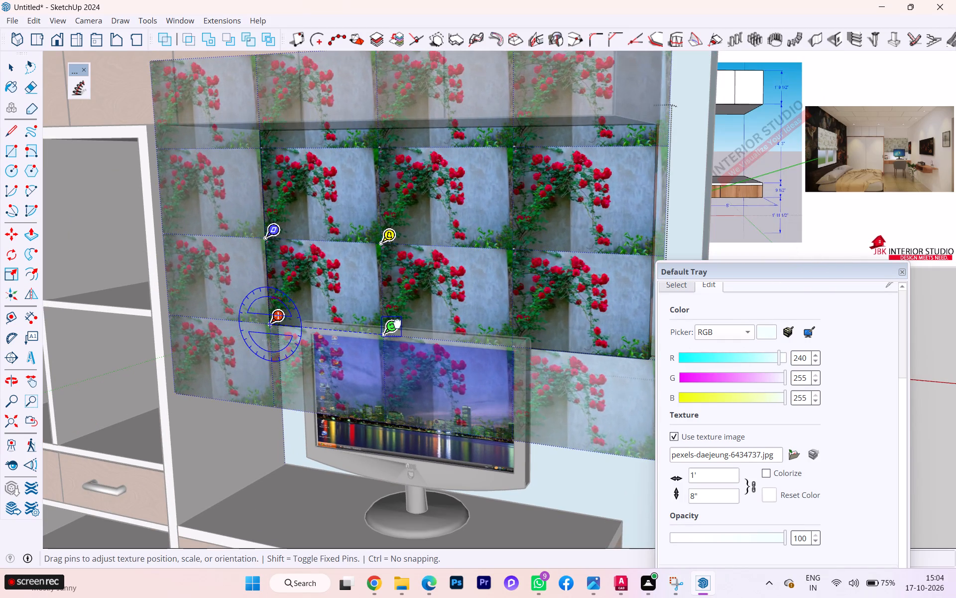
left_click_drag(397, 324, 394, 324)
scroll(348, 263, "down", 3)
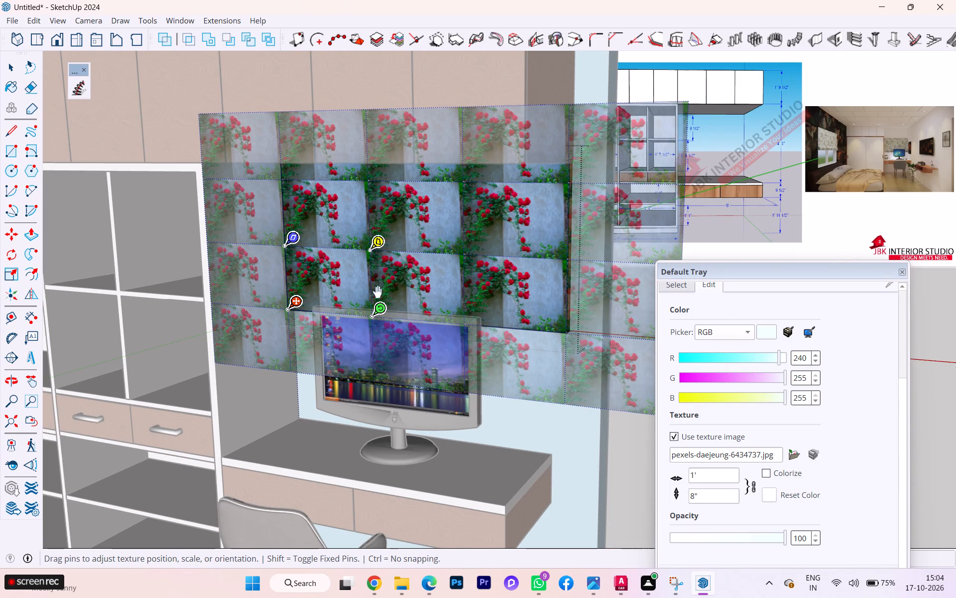
left_click_drag(382, 306, 448, 301)
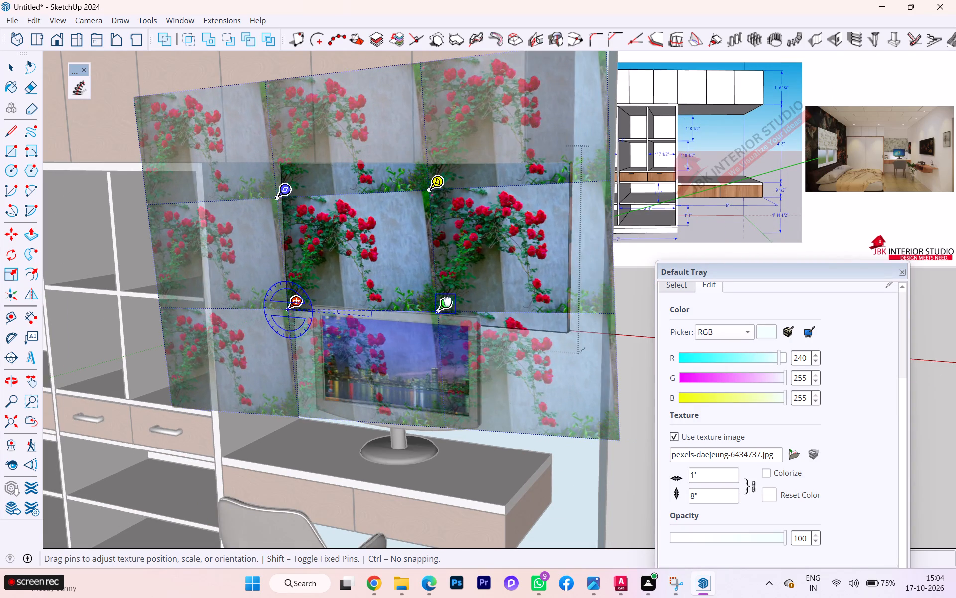
left_click_drag(448, 301, 425, 307)
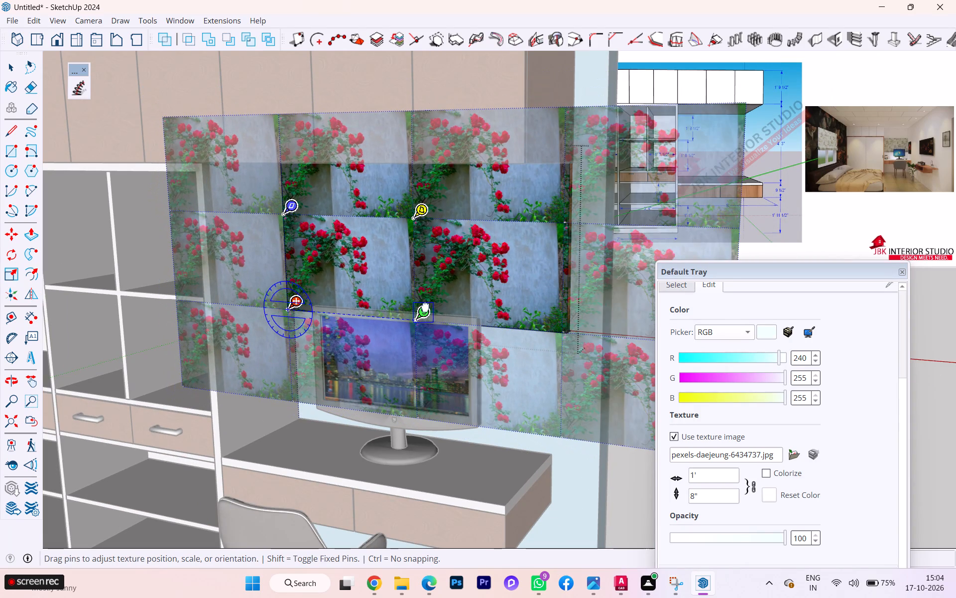
left_click_drag(425, 307, 426, 312)
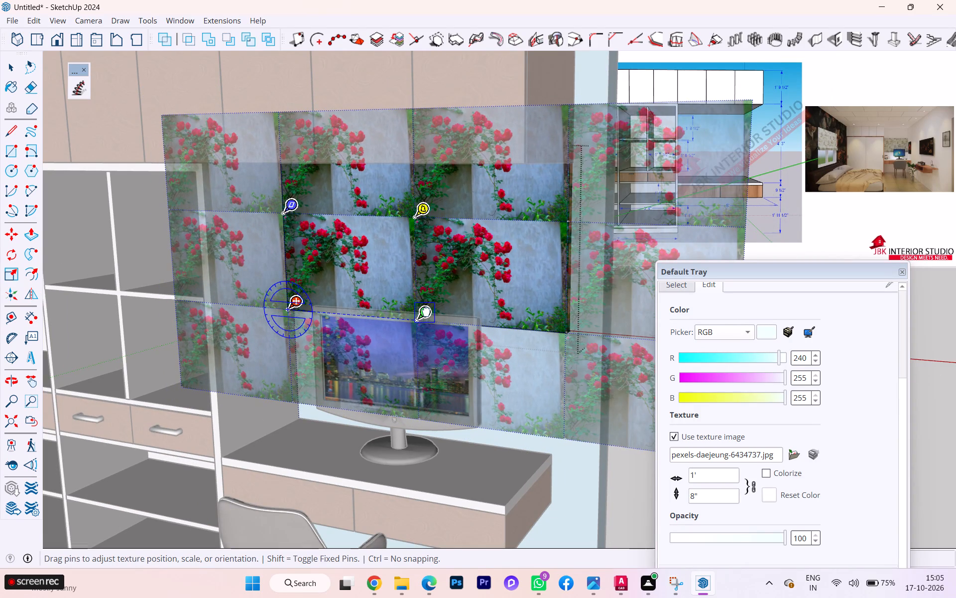
left_click_drag(426, 312, 414, 318)
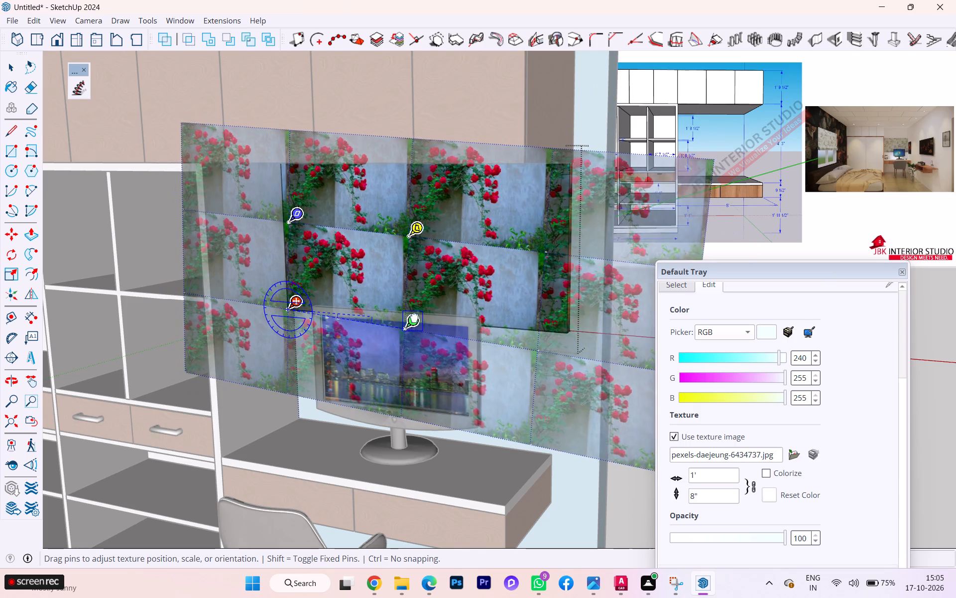
left_click_drag(414, 318, 399, 304)
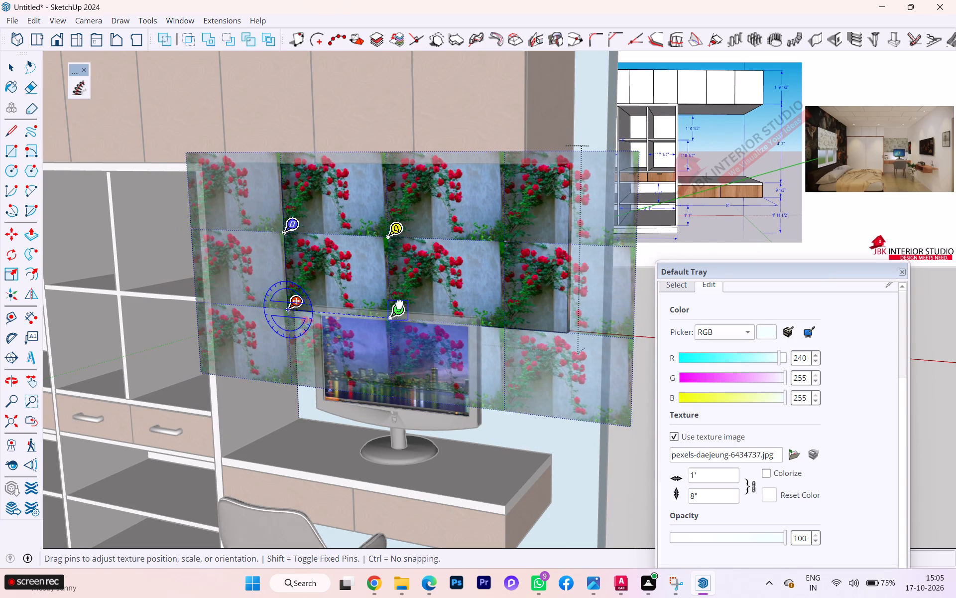
left_click_drag(399, 304, 529, 315)
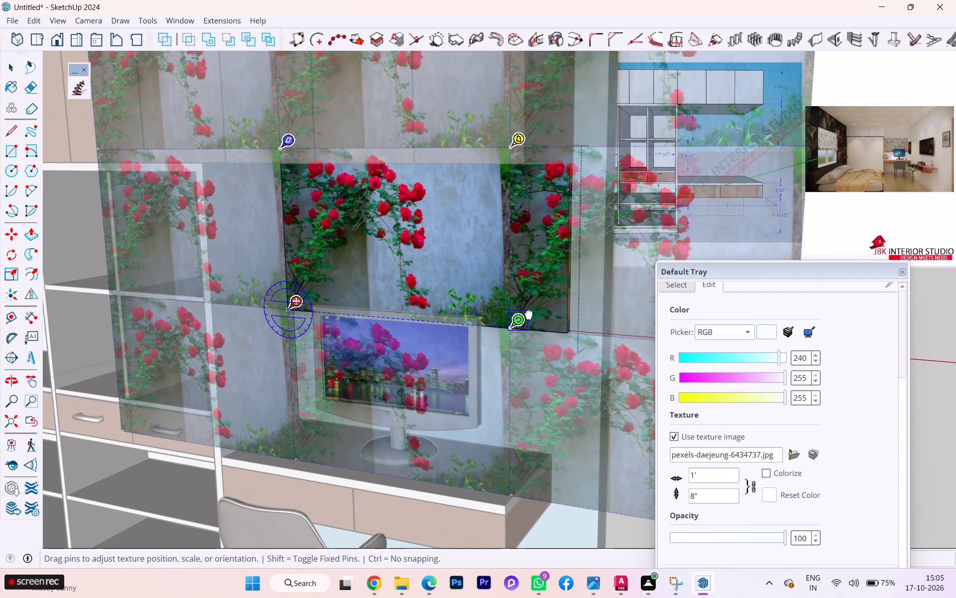
left_click_drag(529, 315, 580, 322)
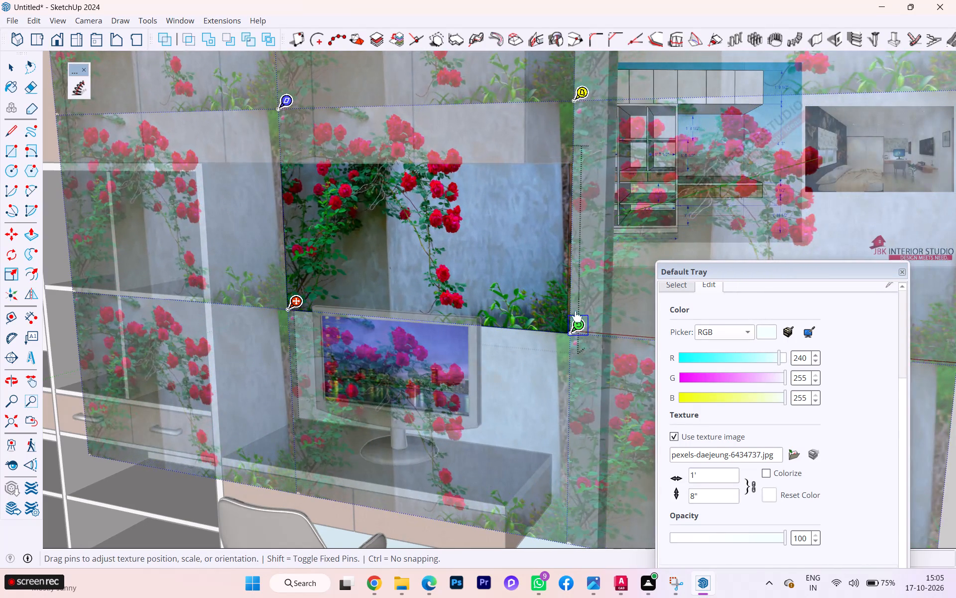
Adjust the rose texture's height so one image ends at the panel's top edge, and finish the texture positioning.
scroll(366, 227, "down", 1)
scroll(366, 227, "up", 1)
scroll(366, 228, "down", 1)
left_click_drag(300, 116, 302, 131)
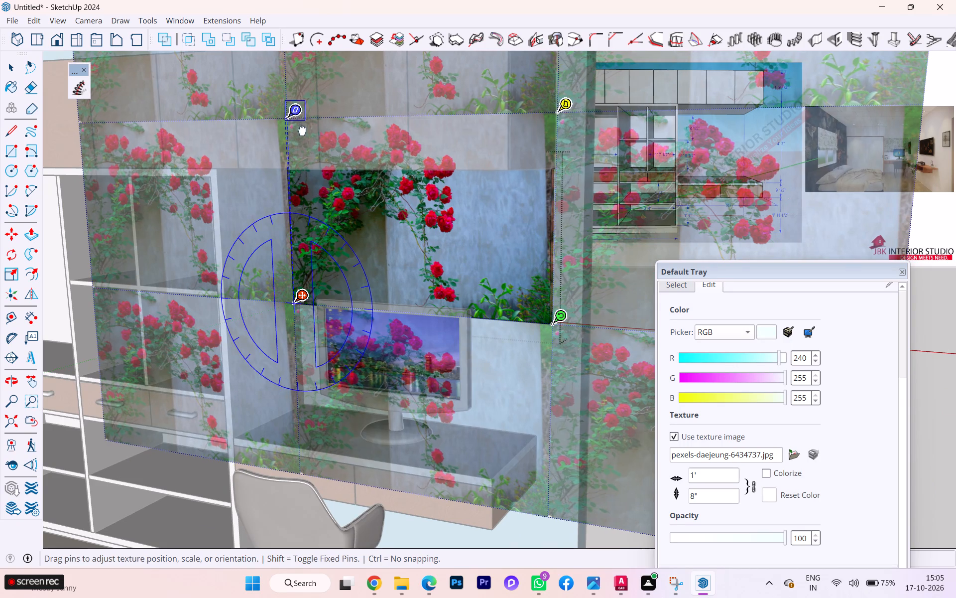
left_click_drag(302, 131, 297, 169)
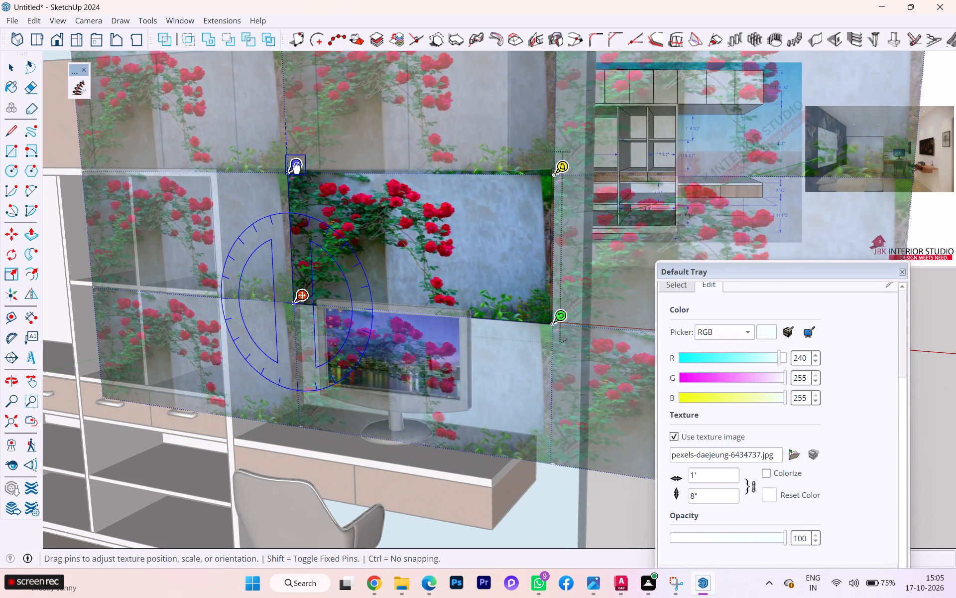
left_click_drag(297, 169, 297, 166)
left_click(563, 163)
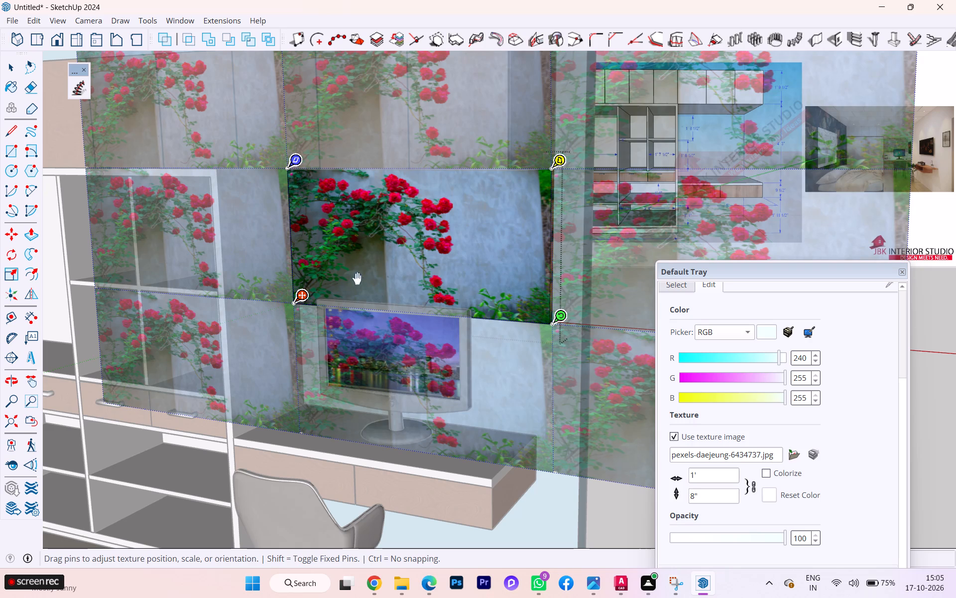
scroll(344, 252, "down", 7)
left_click(553, 455)
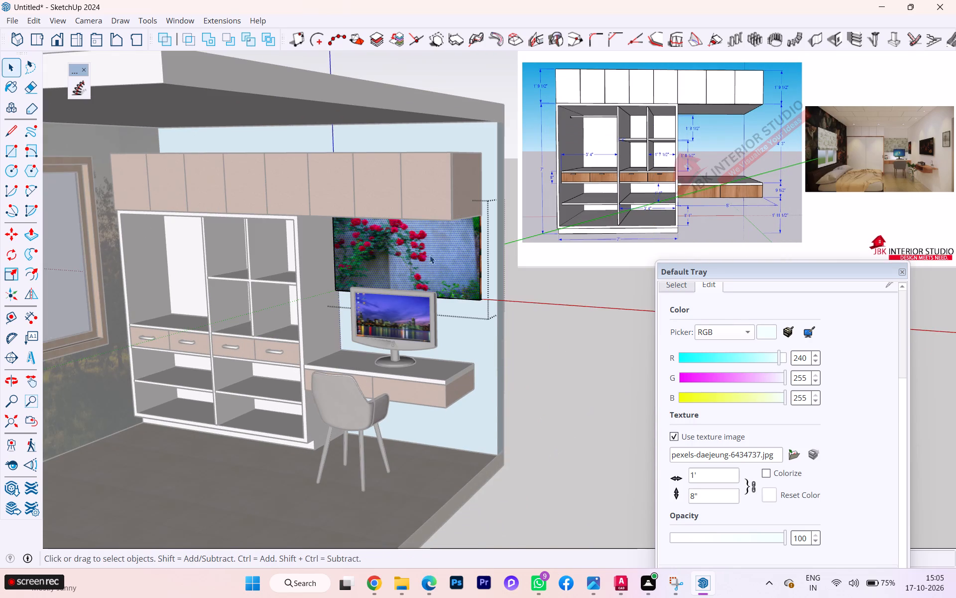
Leave the panel group and examine the rose image on the panel above the desk from close up and several angles.
left_click(580, 303)
scroll(433, 256, "down", 1)
scroll(433, 253, "up", 14)
scroll(433, 247, "down", 1)
scroll(433, 247, "up", 2)
scroll(433, 247, "down", 2)
scroll(433, 247, "up", 1)
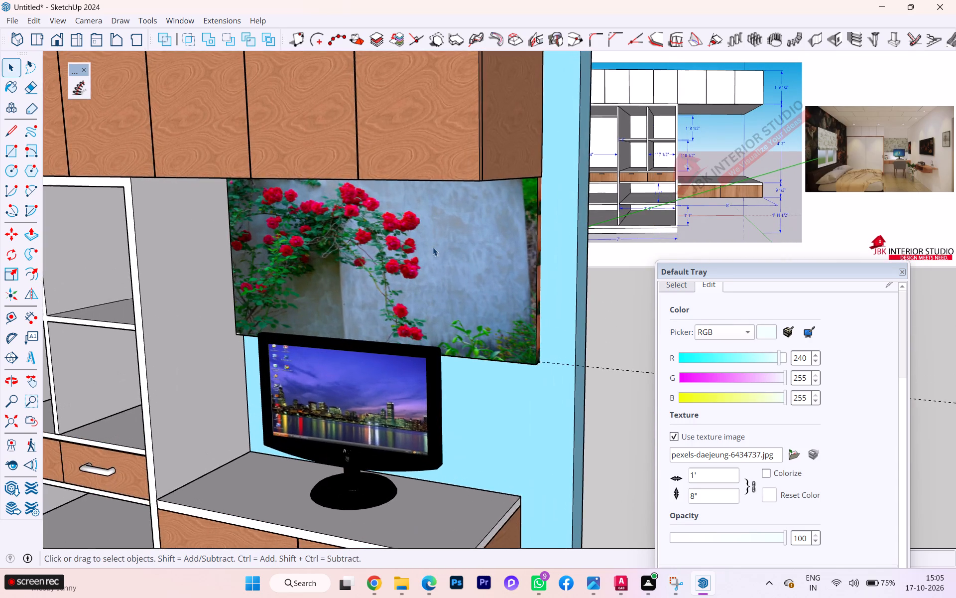
scroll(438, 251, "up", 1)
scroll(438, 251, "down", 1)
scroll(438, 251, "up", 8)
scroll(308, 215, "down", 6)
scroll(300, 210, "up", 1)
scroll(300, 210, "down", 2)
scroll(311, 226, "up", 1)
scroll(462, 266, "down", 4)
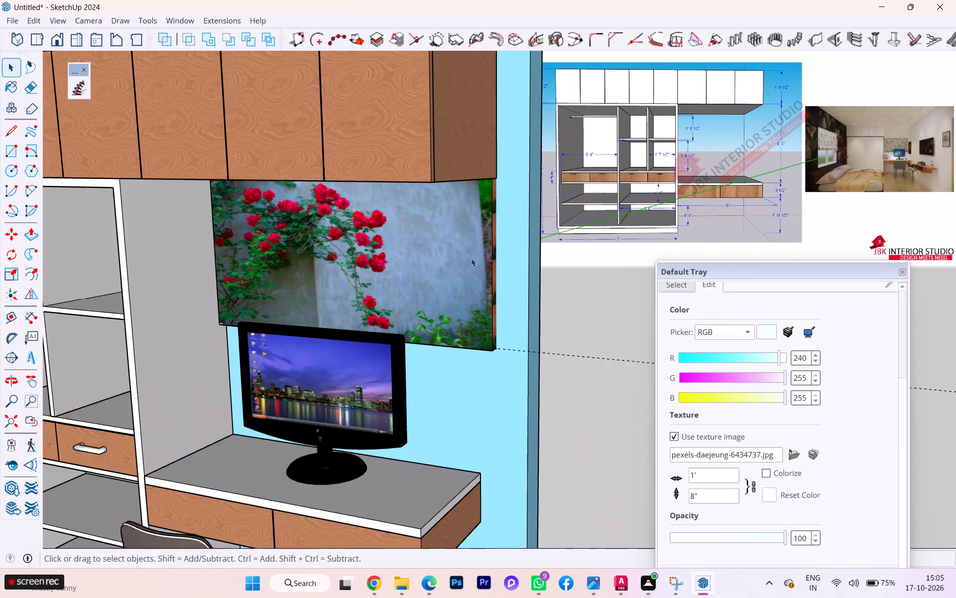
scroll(471, 258, "down", 5)
scroll(389, 237, "down", 1)
middle_click_drag(388, 236, 507, 225)
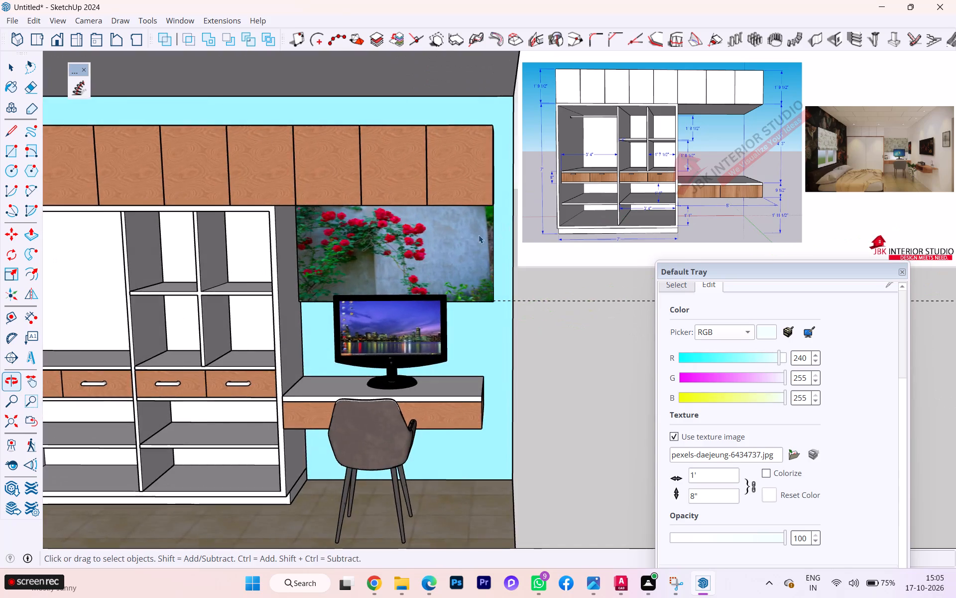
scroll(466, 233, "up", 5)
scroll(458, 232, "down", 1)
scroll(458, 232, "up", 1)
scroll(458, 232, "down", 1)
scroll(458, 232, "up", 4)
scroll(465, 229, "down", 1)
scroll(465, 229, "up", 3)
scroll(496, 234, "down", 4)
scroll(506, 237, "up", 6)
scroll(507, 237, "down", 4)
scroll(507, 237, "up", 1)
scroll(507, 237, "down", 1)
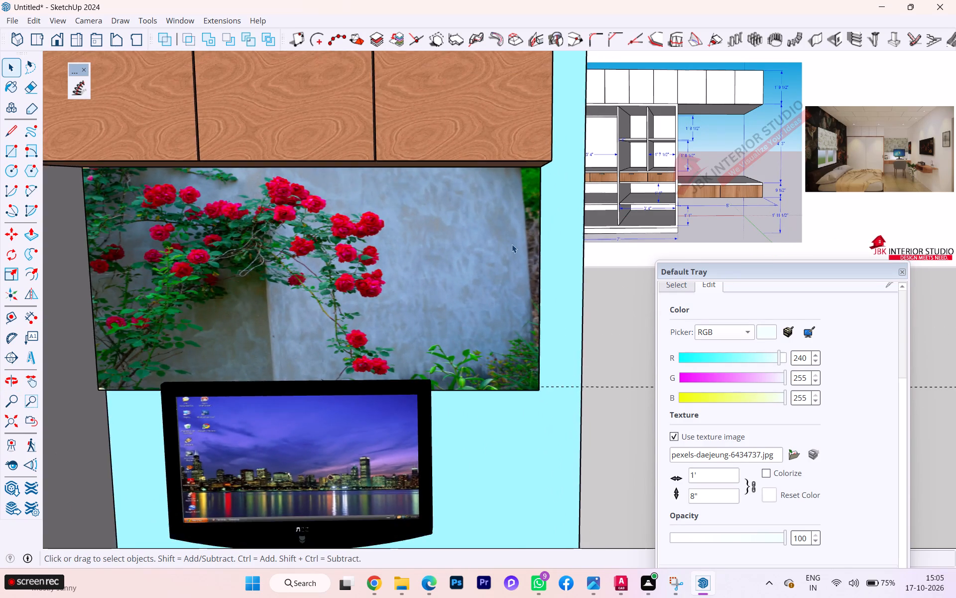
scroll(512, 247, "down", 4)
middle_click_drag(537, 252, 323, 276)
scroll(419, 269, "down", 6)
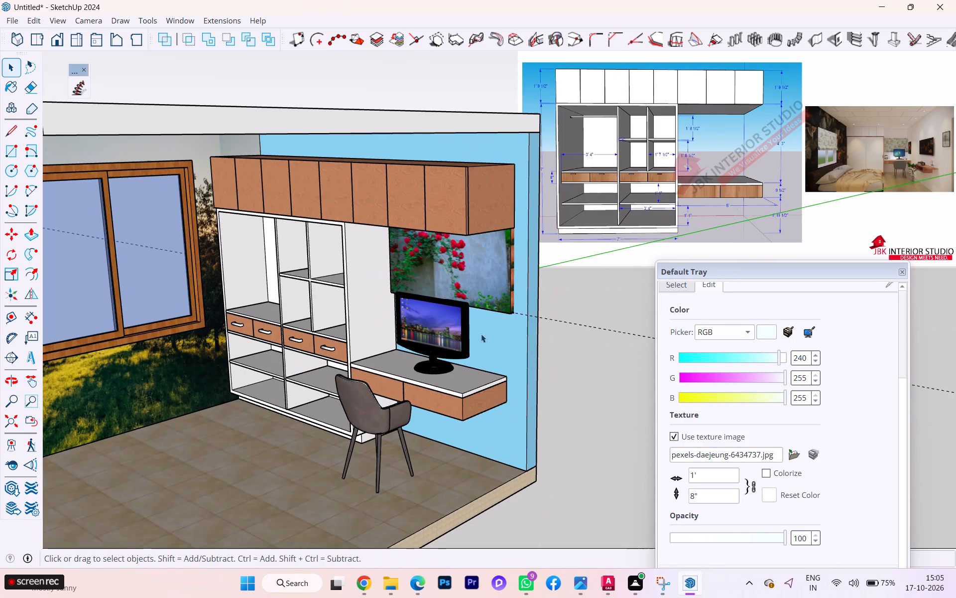
scroll(515, 124, "up", 2)
scroll(341, 330, "down", 6)
middle_click_drag(305, 321, 410, 281)
scroll(410, 281, "up", 3)
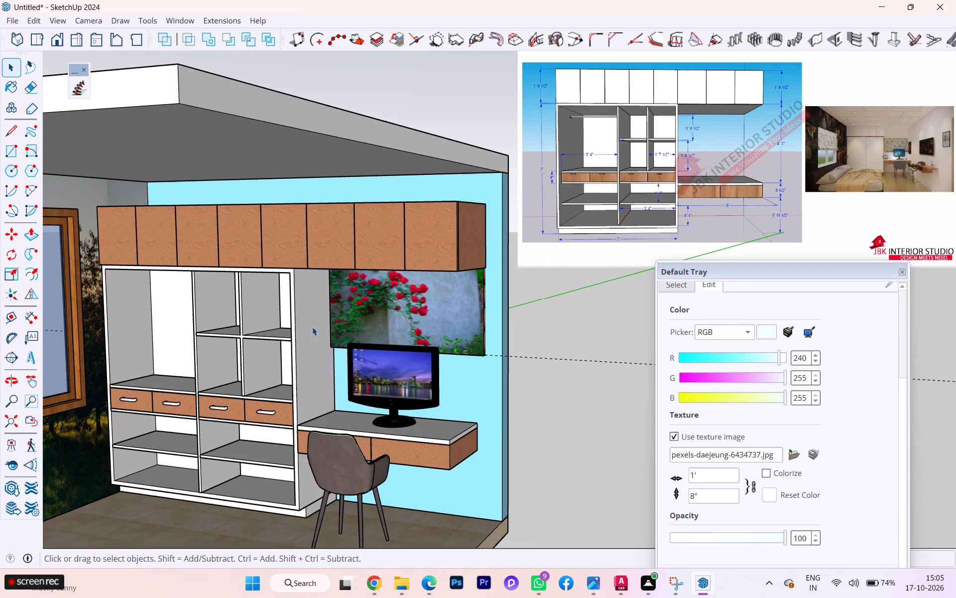
Delete the dashed guide line running outward from the rose panel's bottom edge.
scroll(308, 322, "up", 1)
scroll(524, 386, "up", 2)
left_click(592, 386)
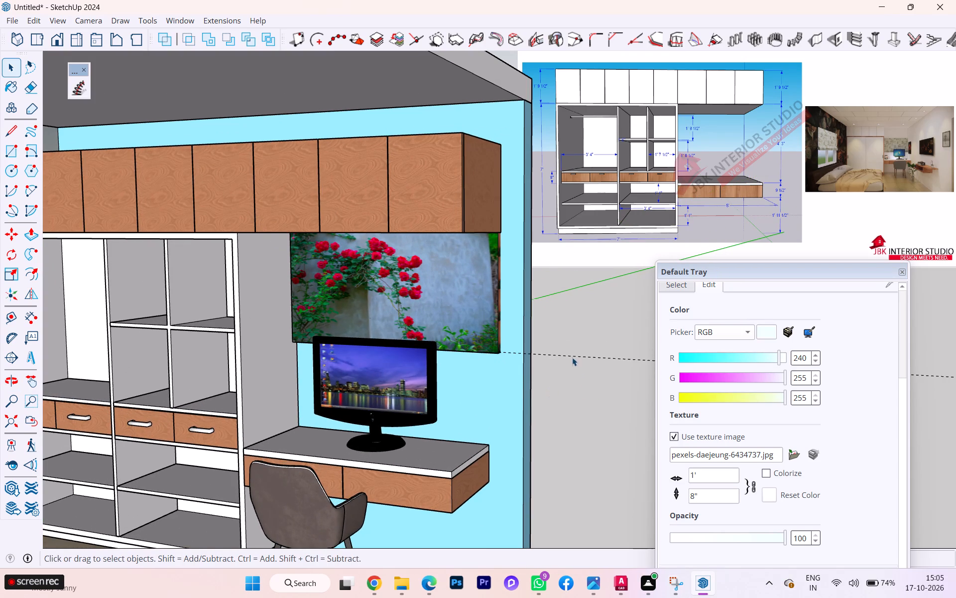
scroll(572, 357, "down", 1)
middle_click_drag(571, 356, 392, 382)
left_click_drag(567, 411, 564, 373)
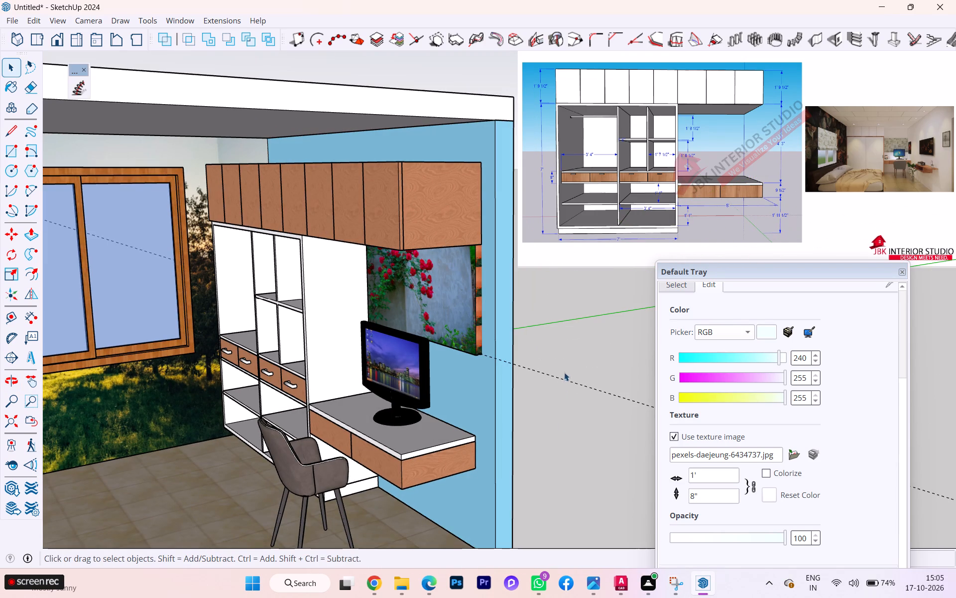
left_click(565, 380)
key("Delete")
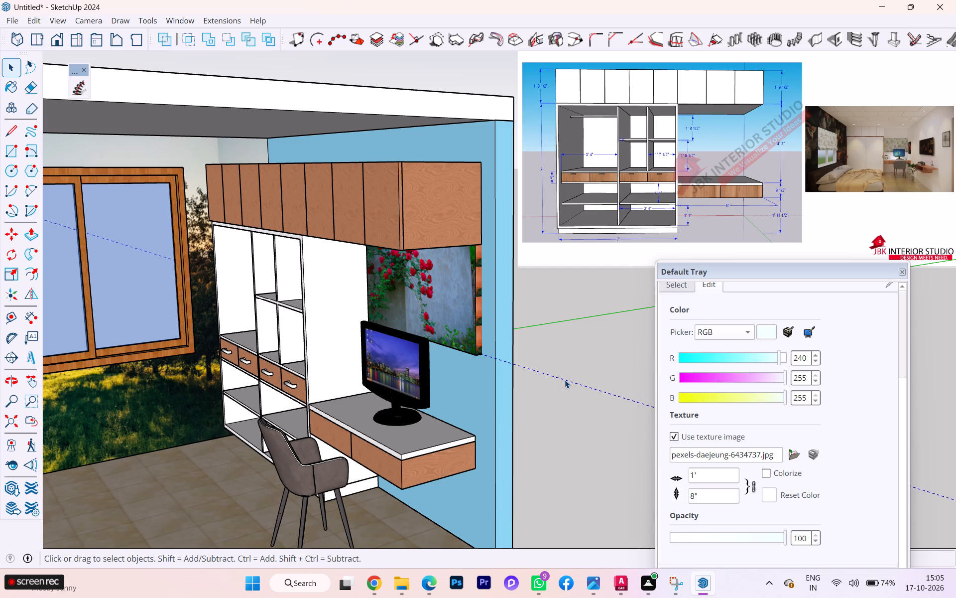
Examine the whole room, then the wardrobe's drawers, shelves and base, from several angles.
scroll(567, 358, "down", 5)
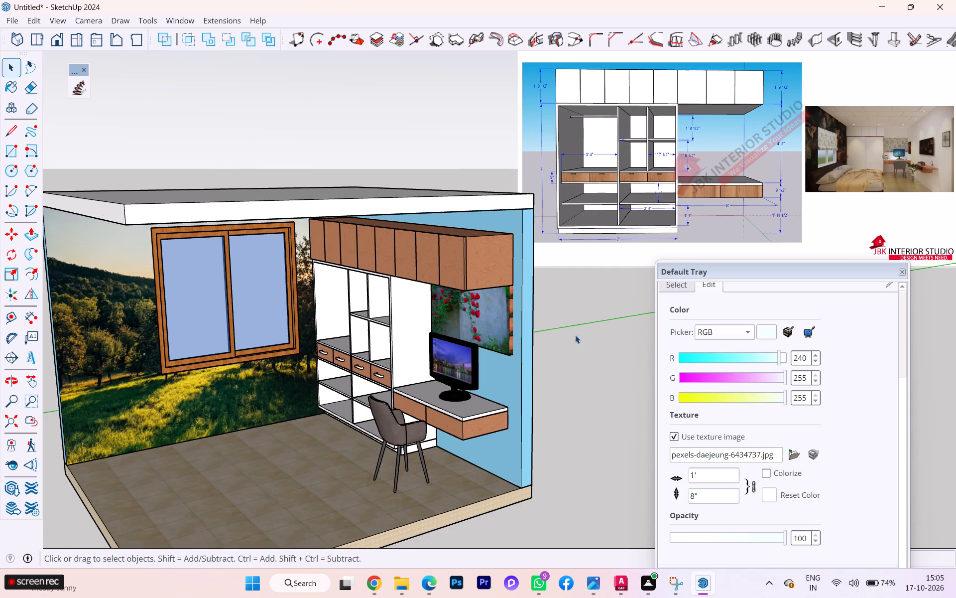
scroll(580, 320, "down", 3)
scroll(580, 319, "up", 1)
scroll(425, 325, "up", 5)
scroll(430, 308, "down", 2)
scroll(535, 304, "down", 1)
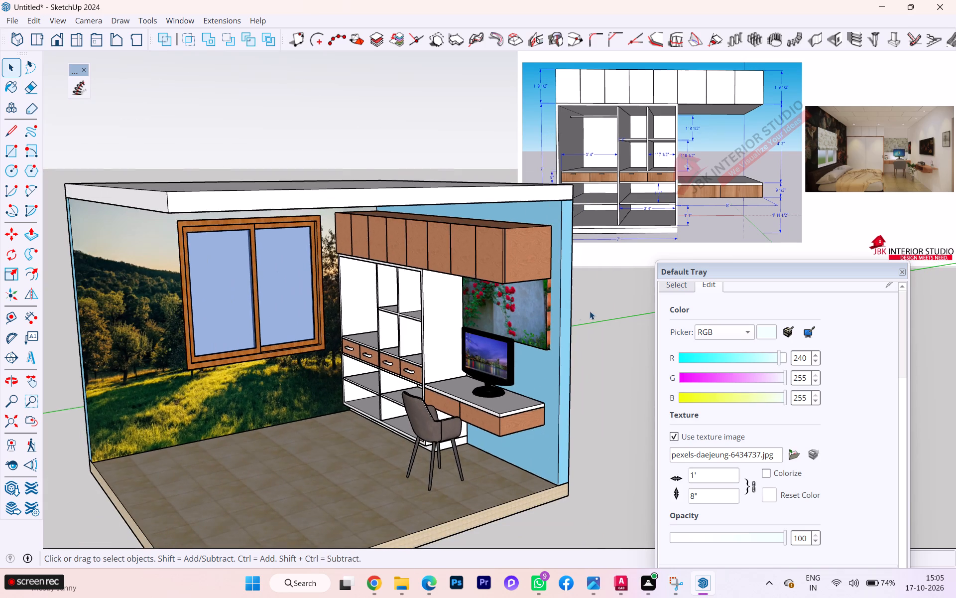
scroll(600, 309, "down", 3)
middle_click_drag(316, 298, 286, 288)
scroll(284, 304, "up", 2)
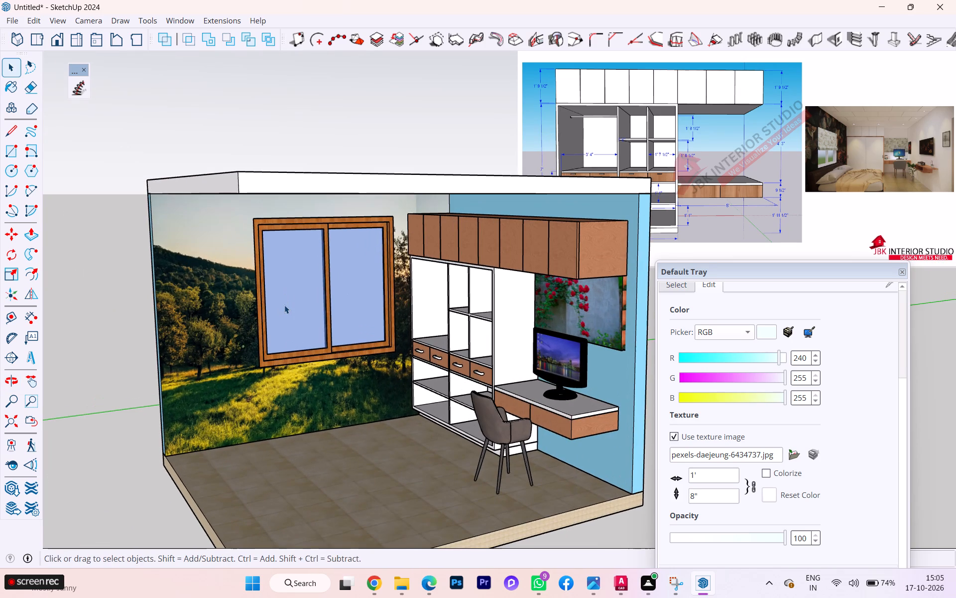
scroll(504, 314, "up", 3)
scroll(413, 358, "down", 2)
scroll(411, 360, "up", 1)
scroll(408, 365, "down", 1)
middle_click_drag(472, 394, 495, 397)
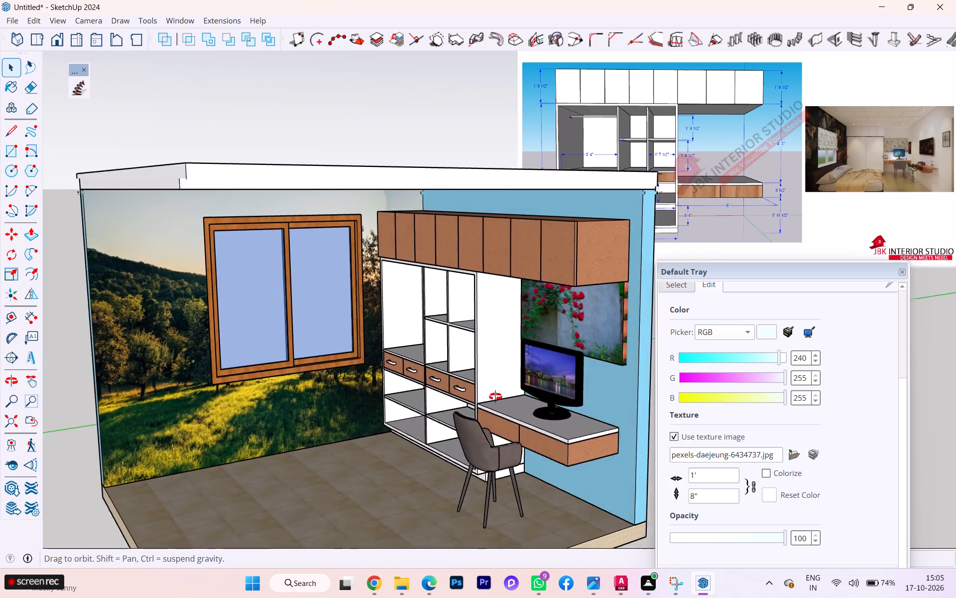
middle_click_drag(495, 397, 671, 413)
scroll(478, 401, "up", 5)
scroll(518, 386, "up", 2)
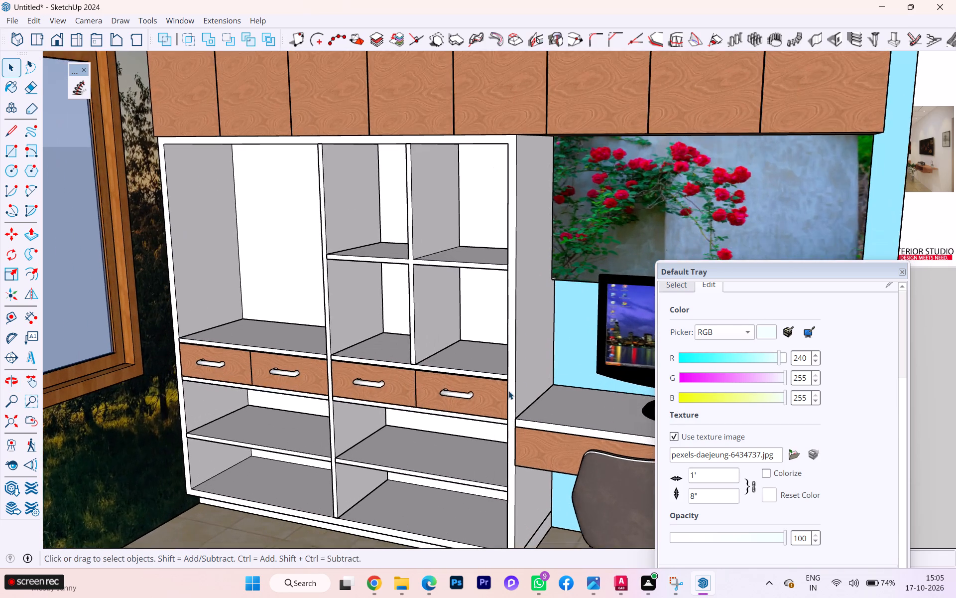
scroll(448, 376, "down", 2)
scroll(417, 377, "up", 2)
scroll(344, 375, "down", 5)
scroll(364, 492, "up", 1)
scroll(364, 493, "down", 3)
scroll(364, 493, "up", 1)
scroll(364, 493, "down", 1)
scroll(364, 493, "up", 1)
middle_click_drag(367, 479, 367, 478)
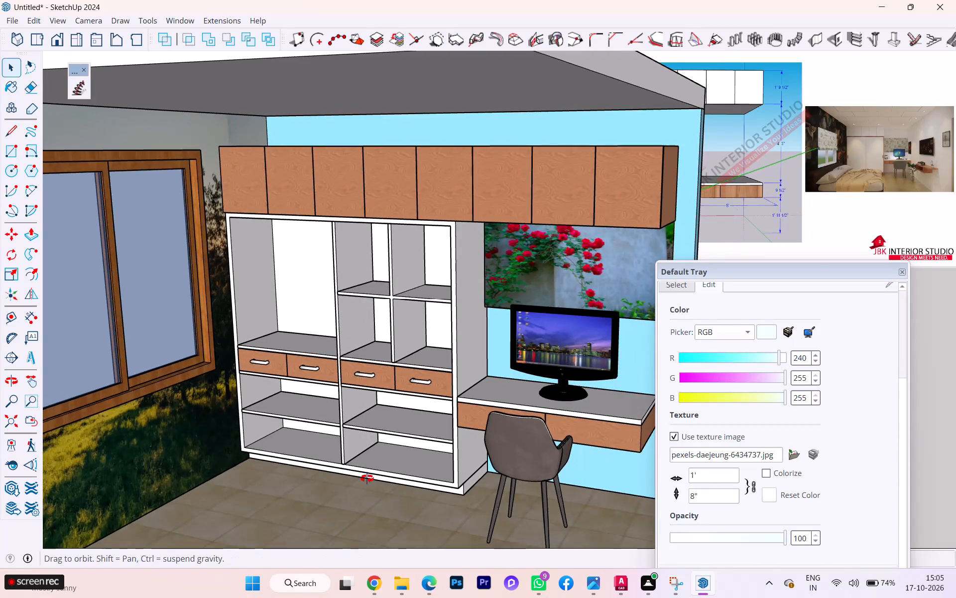
middle_click_drag(367, 478, 358, 426)
scroll(384, 478, "up", 11)
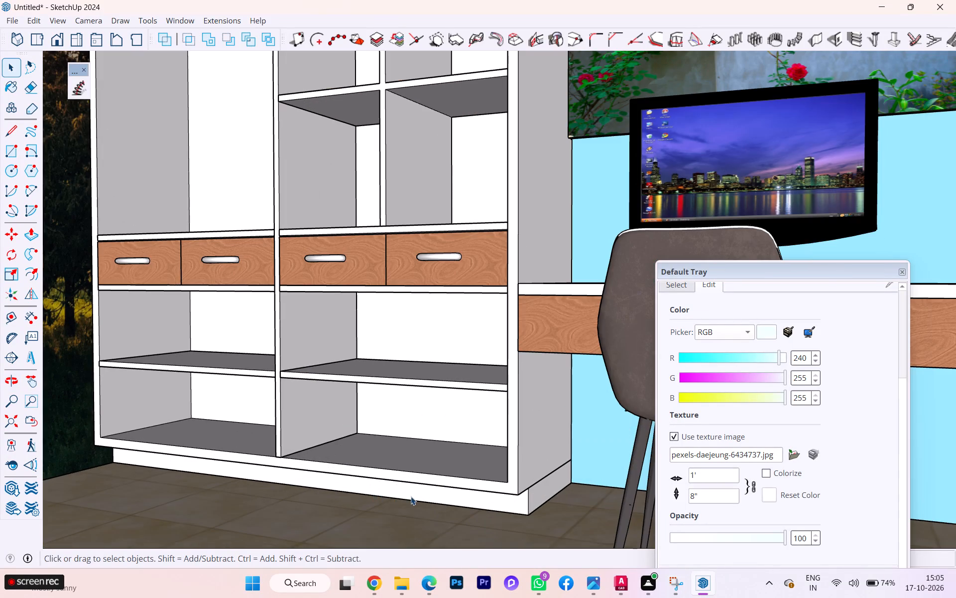
middle_click_drag(411, 496, 375, 506)
middle_click_drag(389, 495, 358, 506)
scroll(390, 436, "down", 1)
scroll(390, 436, "up", 1)
scroll(390, 436, "down", 4)
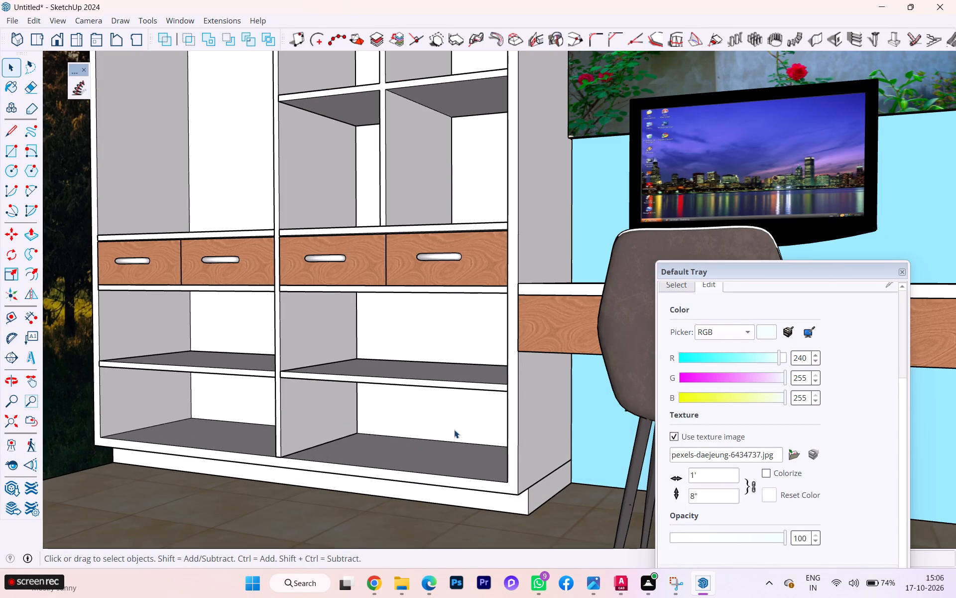
scroll(454, 430, "down", 2)
scroll(457, 430, "up", 1)
scroll(457, 430, "down", 2)
scroll(383, 299, "down", 3)
scroll(384, 301, "up", 1)
scroll(385, 303, "down", 2)
scroll(386, 304, "up", 1)
scroll(508, 267, "down", 5)
scroll(756, 317, "down", 5)
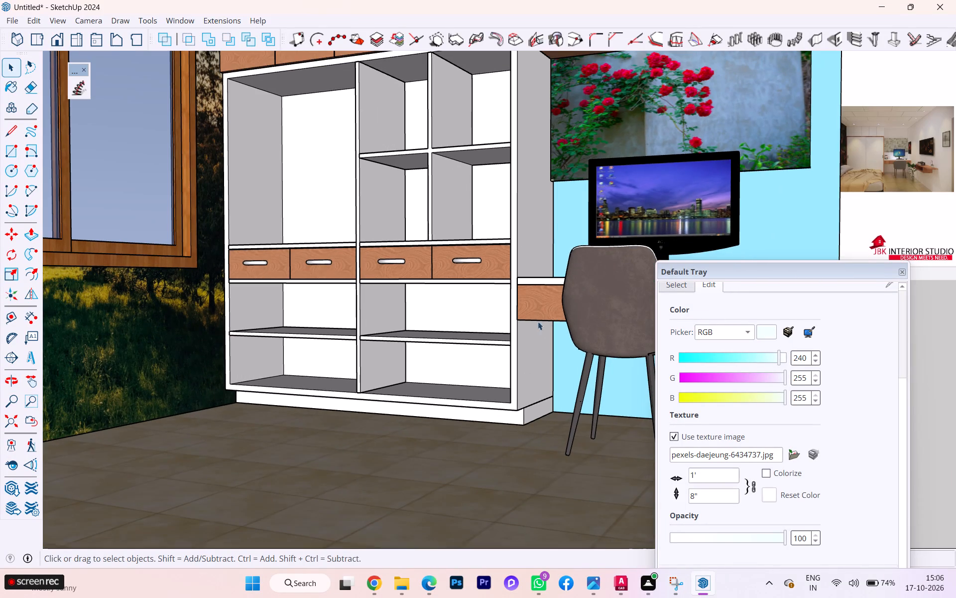
scroll(468, 303, "down", 11)
middle_click_drag(471, 325, 474, 351)
scroll(478, 301, "up", 3)
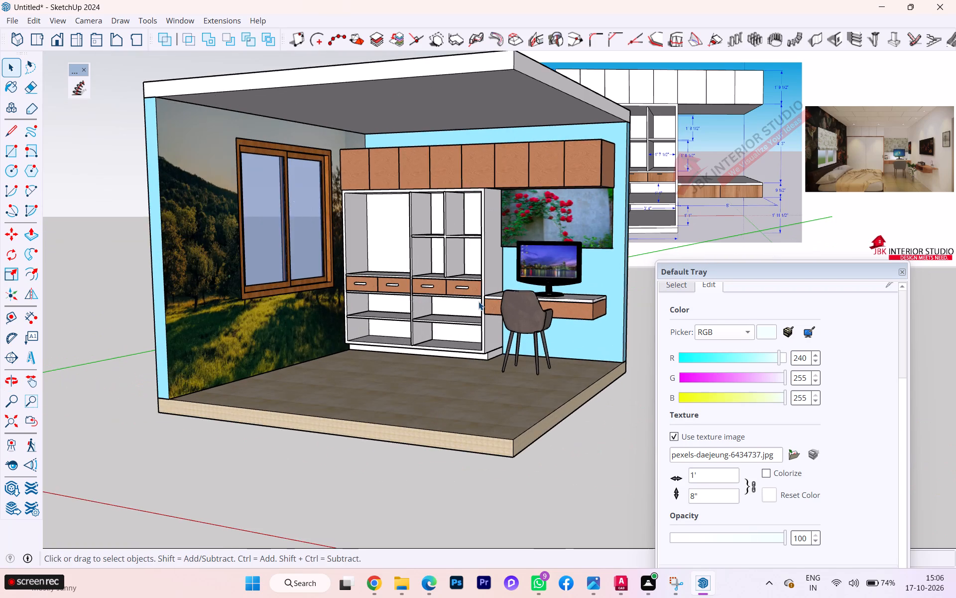
Open the nested group of the wardrobe's outer carcass and select the front face of its frame.
scroll(478, 301, "up", 16)
scroll(481, 301, "down", 1)
scroll(481, 301, "up", 2)
middle_click_drag(501, 304, 475, 330)
scroll(479, 326, "up", 4)
double_click(492, 310)
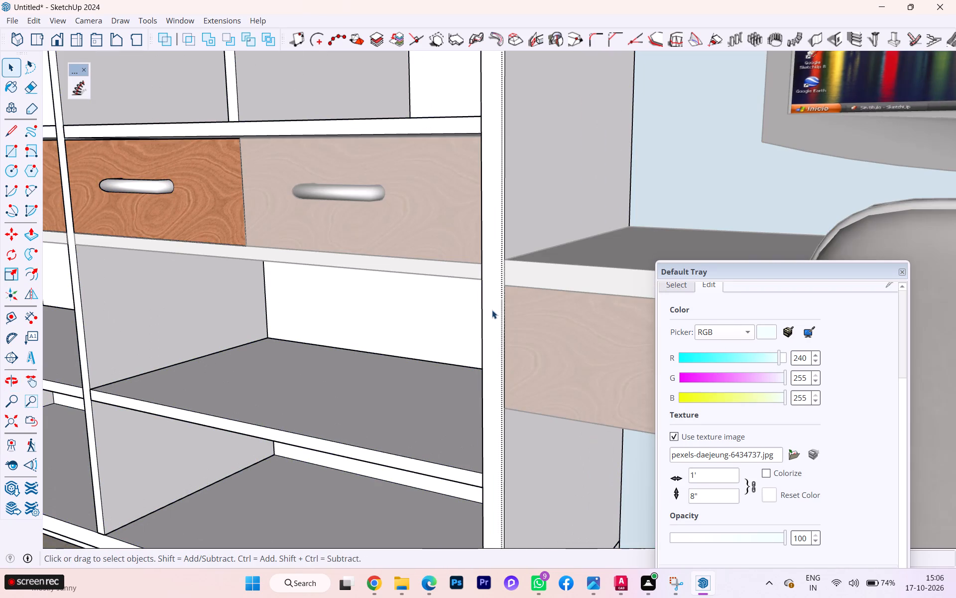
scroll(488, 312, "down", 1)
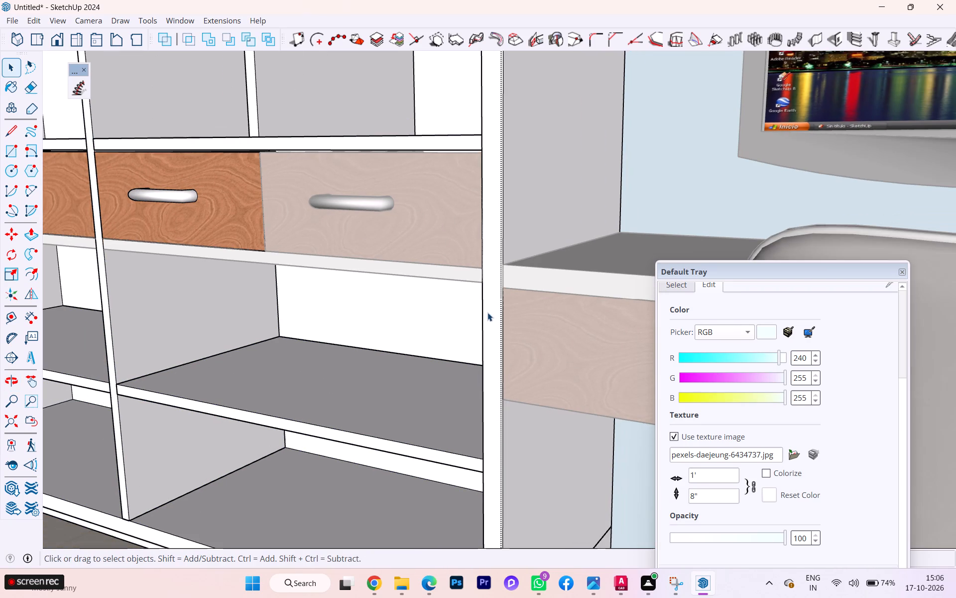
scroll(455, 325, "down", 5)
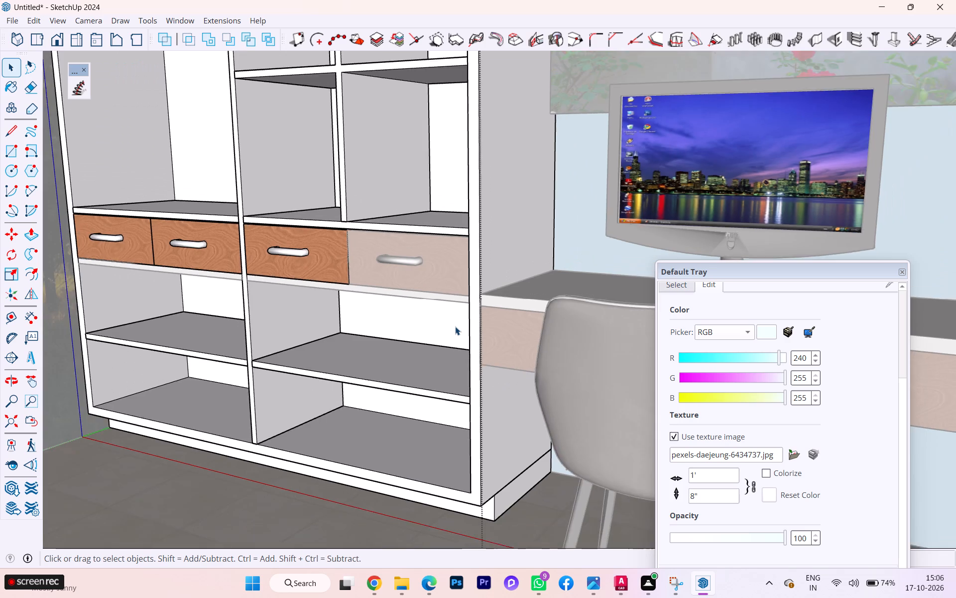
scroll(455, 326, "down", 2)
scroll(471, 334, "up", 1)
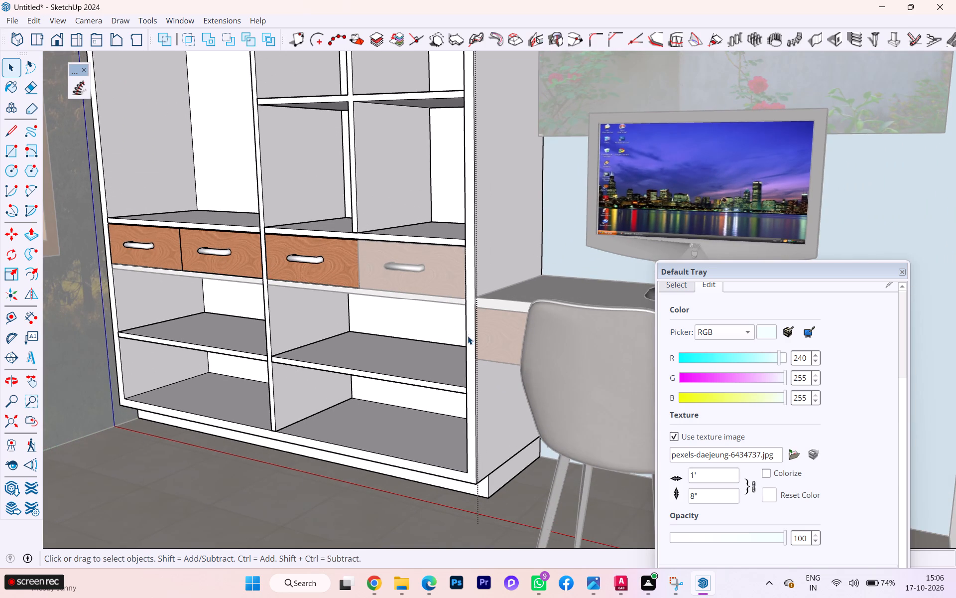
left_click(468, 336)
double_click(472, 342)
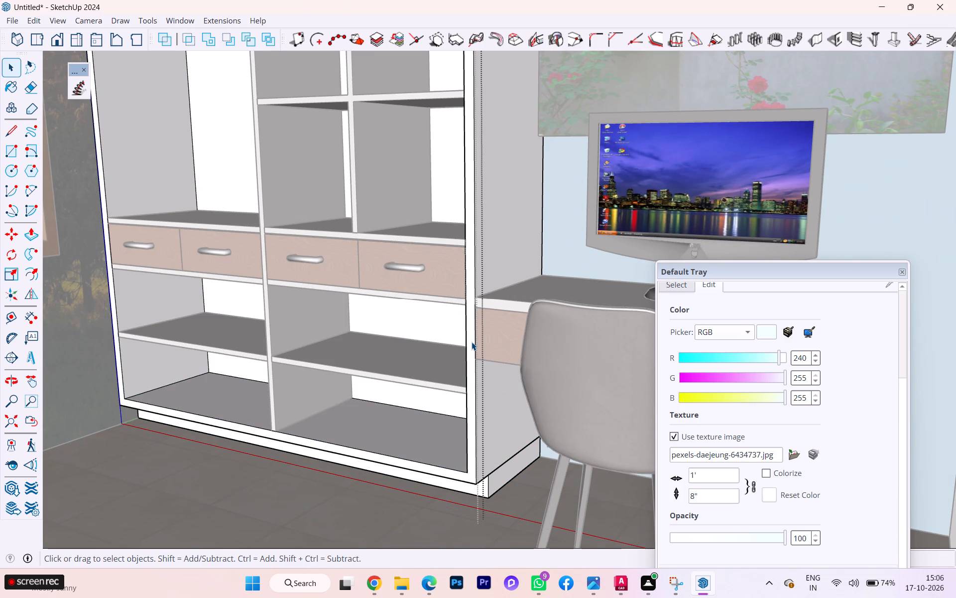
left_click(472, 342)
left_click(469, 345)
double_click(469, 345)
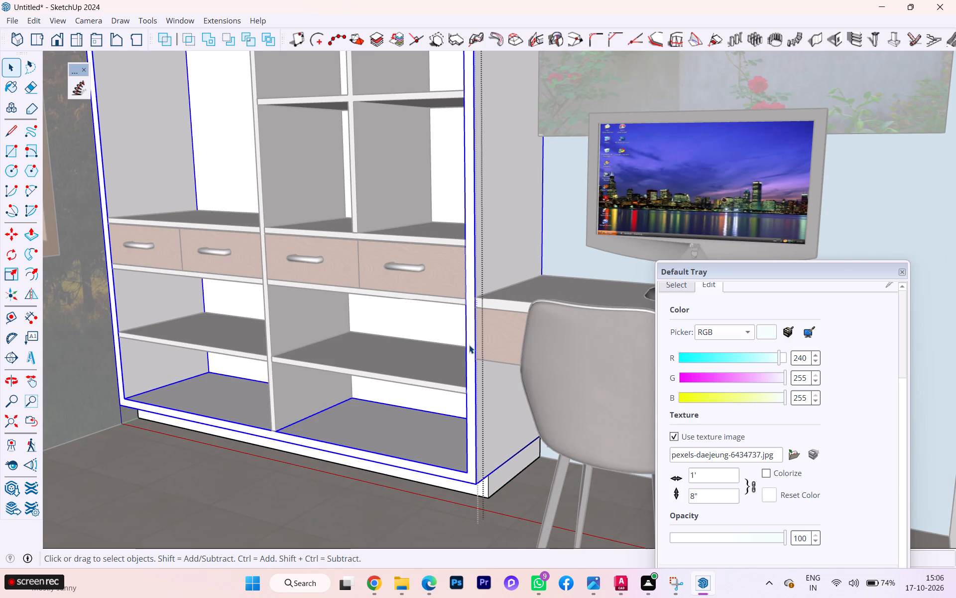
left_click(469, 345)
left_click(469, 345)
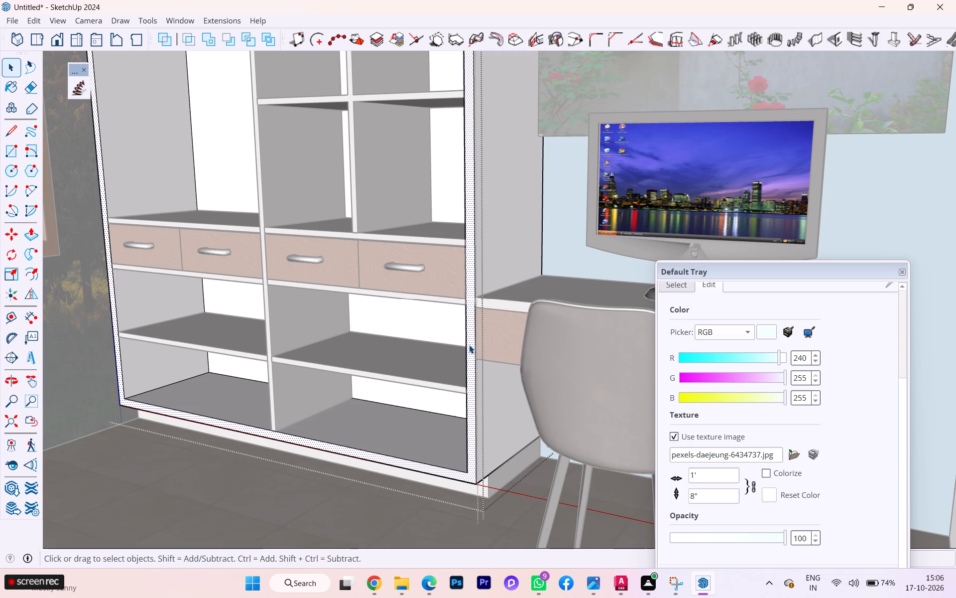
left_click(469, 345)
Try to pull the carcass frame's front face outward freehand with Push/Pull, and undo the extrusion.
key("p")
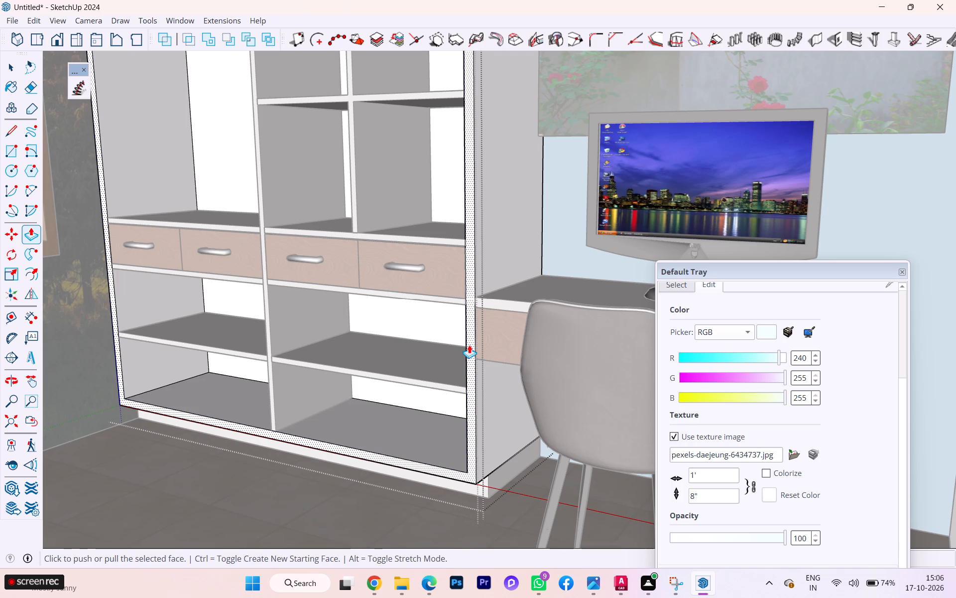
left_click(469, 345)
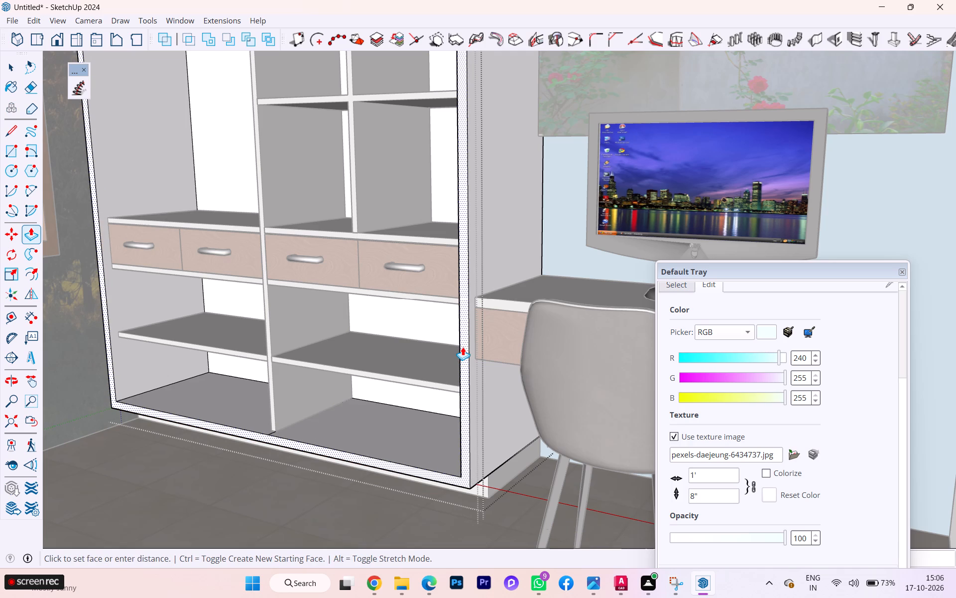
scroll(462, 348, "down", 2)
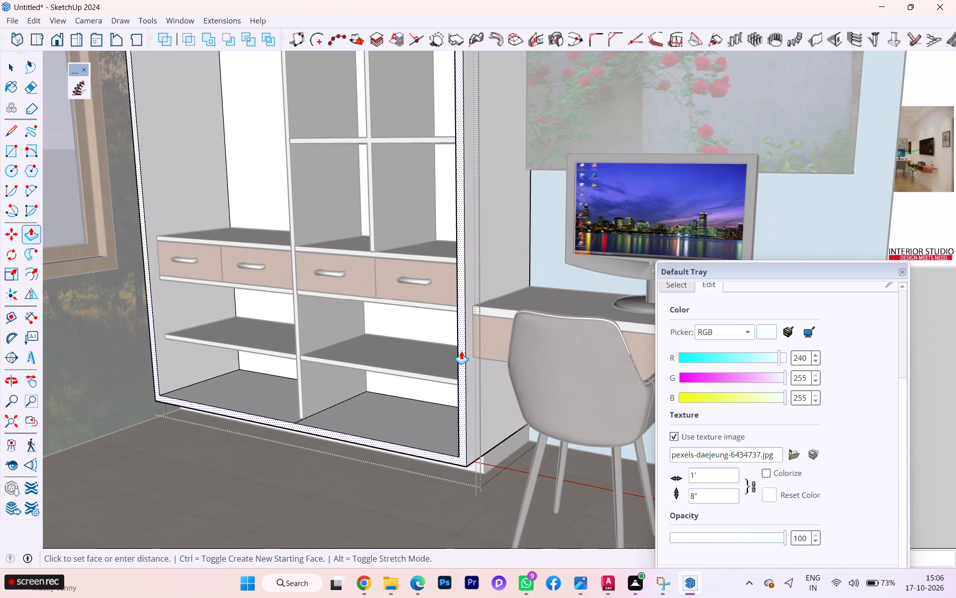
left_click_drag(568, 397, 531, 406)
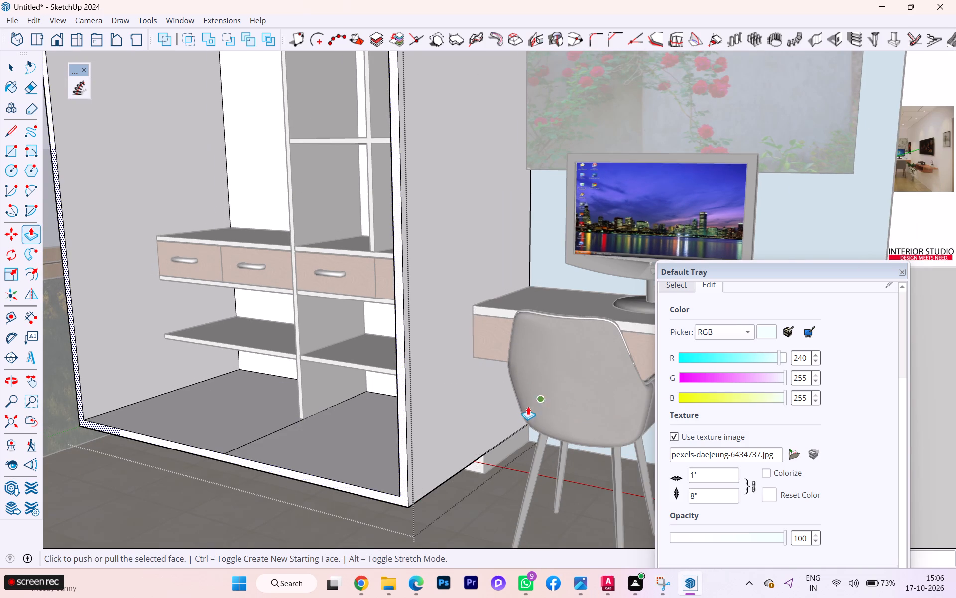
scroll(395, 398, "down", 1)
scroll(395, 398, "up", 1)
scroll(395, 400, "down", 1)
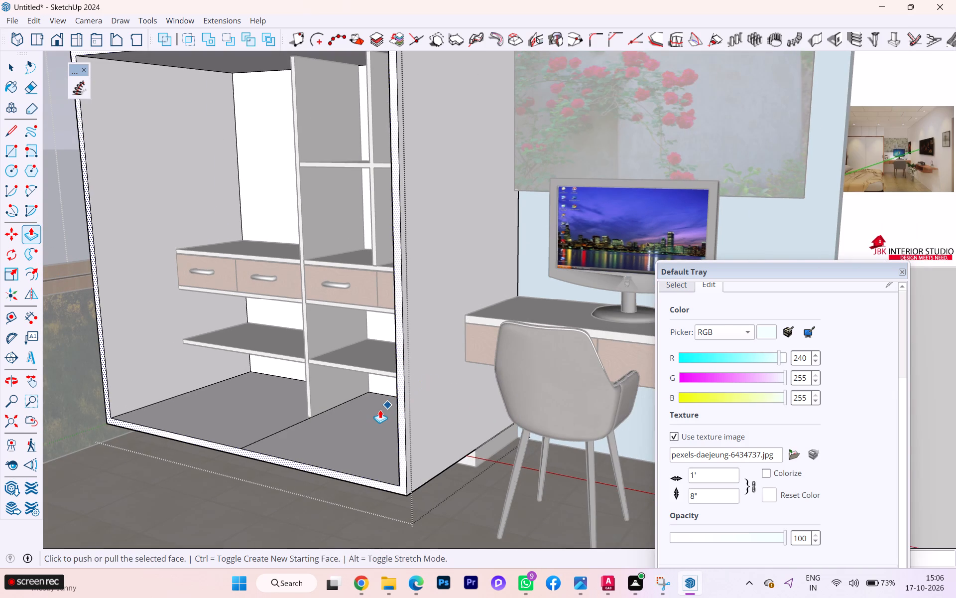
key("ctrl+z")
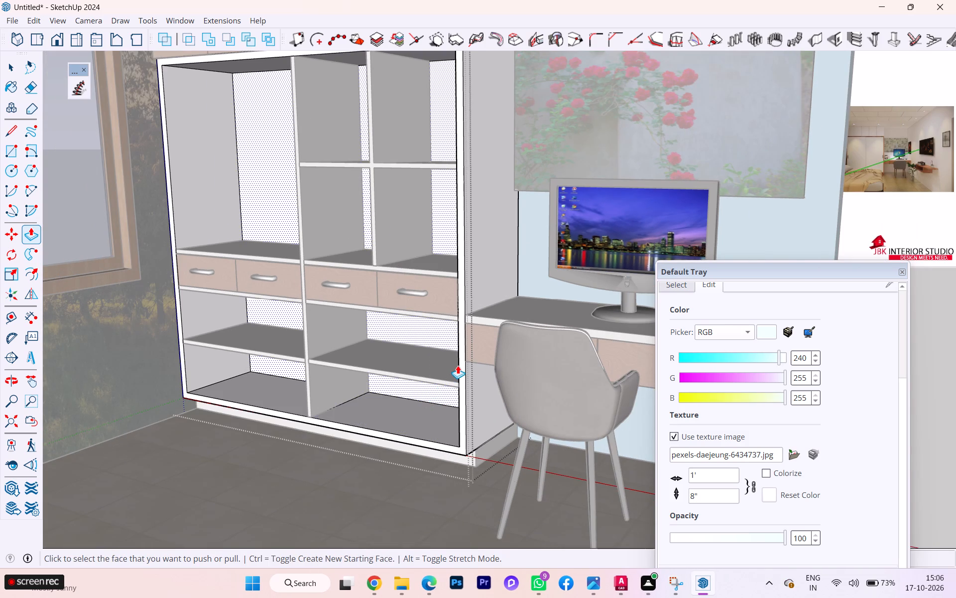
Push/Pull the wardrobe carcass frame's front face outward by 1 inch, in front of the drawers and shelves.
left_click(462, 357)
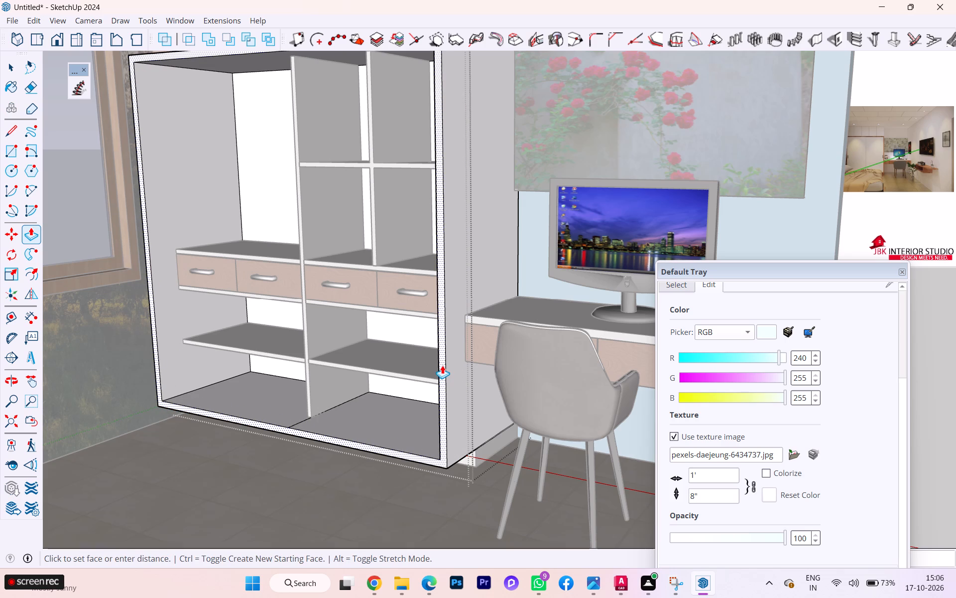
key("1")
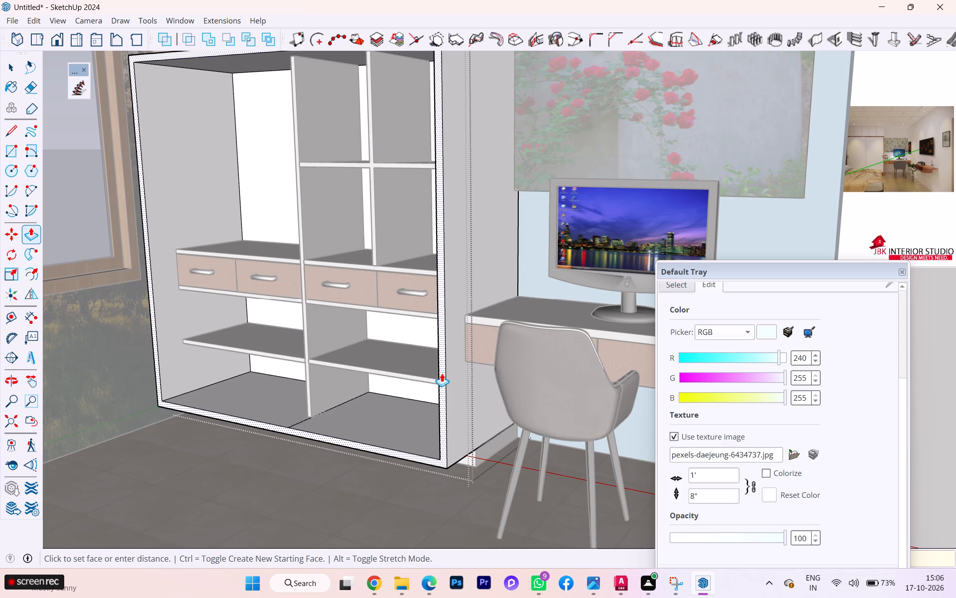
key("Return")
key("space")
scroll(401, 393, "down", 4)
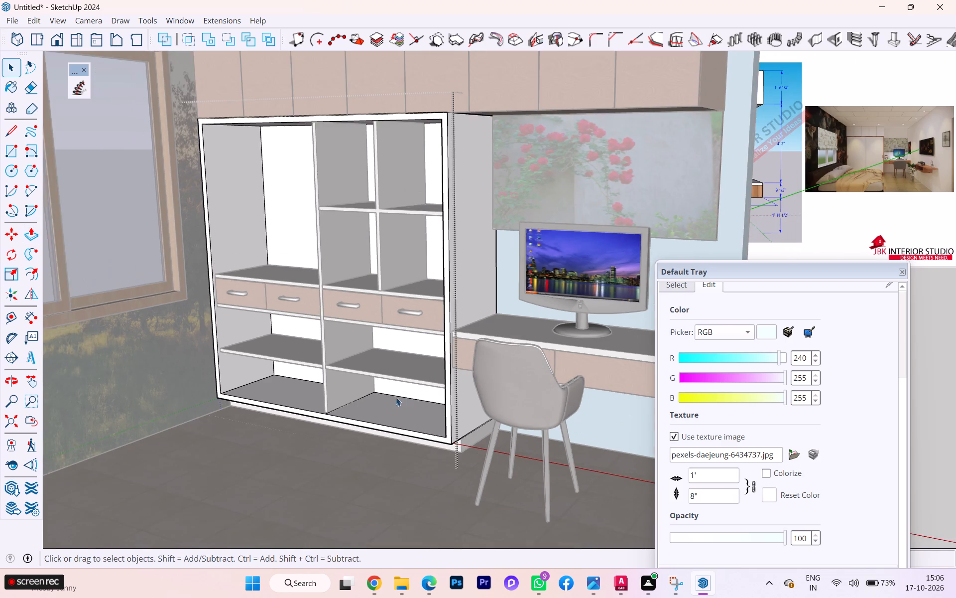
Close the wardrobe's nested carcass group and its parent group to return to the whole model.
scroll(396, 397, "down", 4)
scroll(409, 404, "up", 2)
scroll(409, 404, "down", 1)
left_click(589, 469)
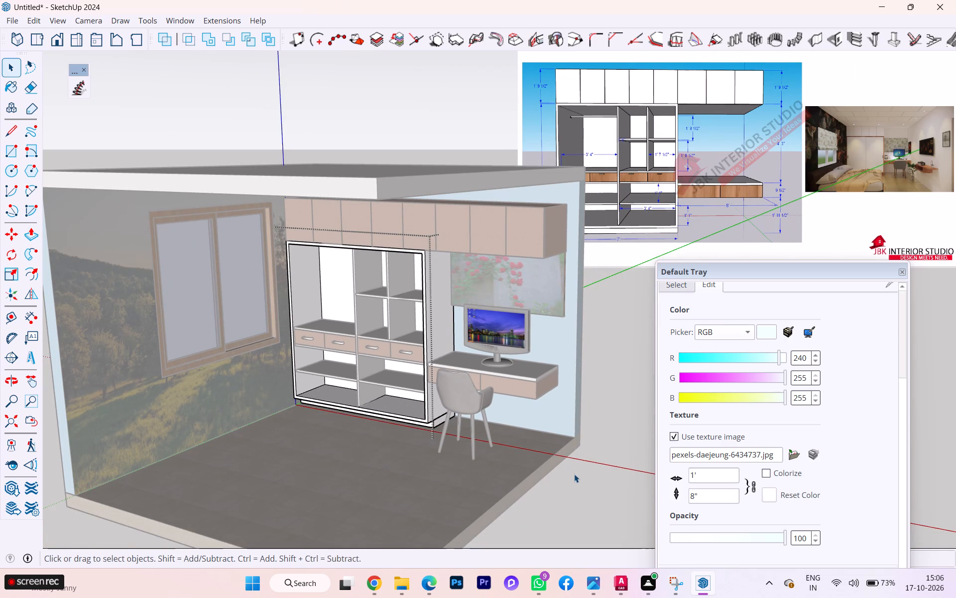
double_click(574, 474)
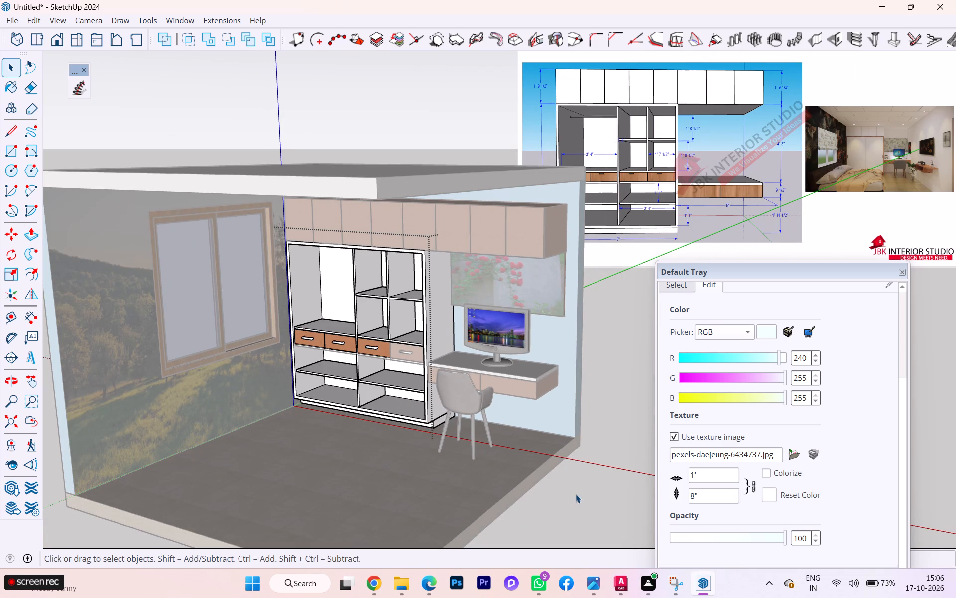
left_click(575, 494)
Examine the room, then the wardrobe's shelves, drawer fronts and handles up close.
scroll(408, 388, "up", 3)
scroll(387, 329, "up", 4)
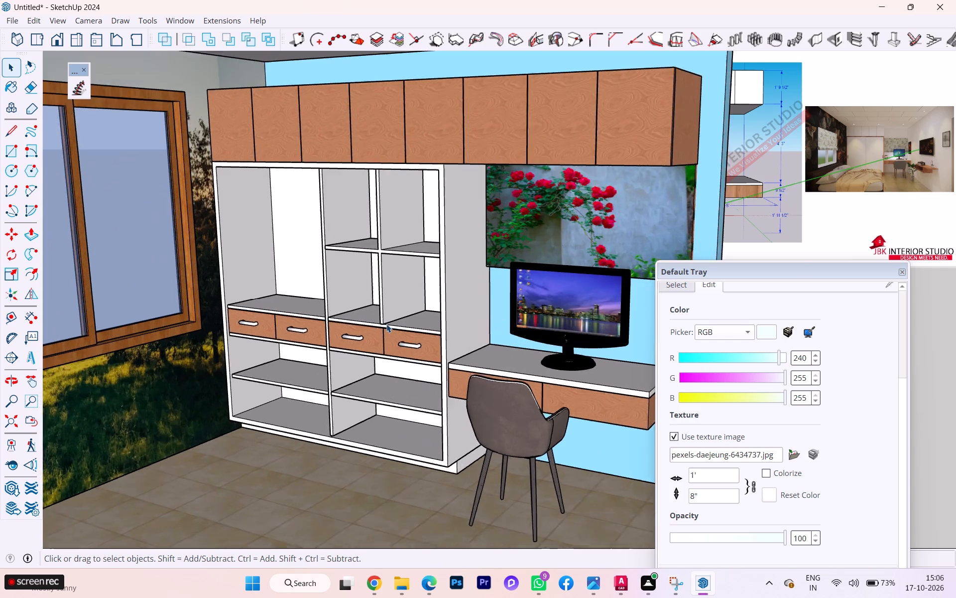
scroll(388, 328, "down", 9)
scroll(419, 364, "down", 1)
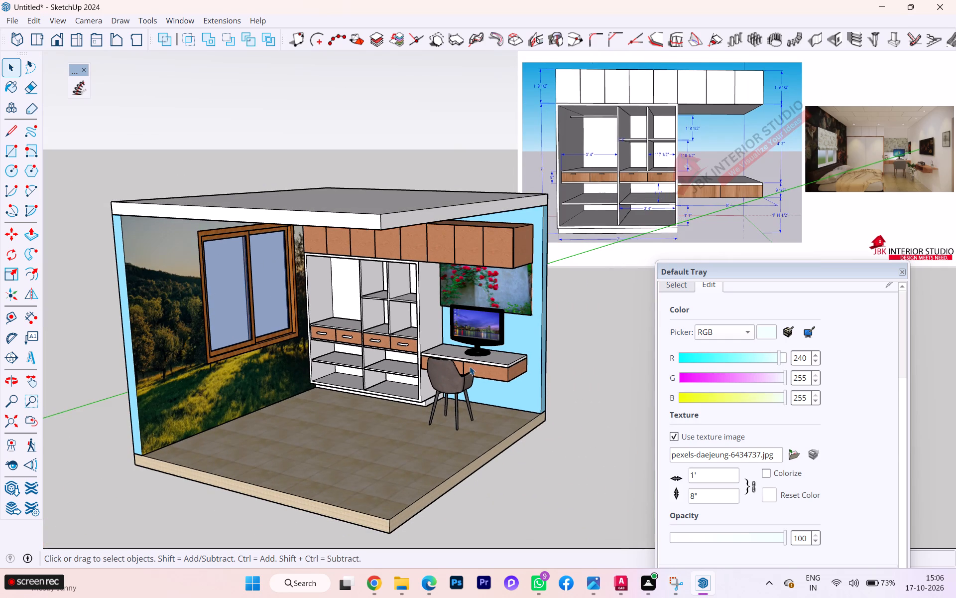
scroll(374, 343, "up", 11)
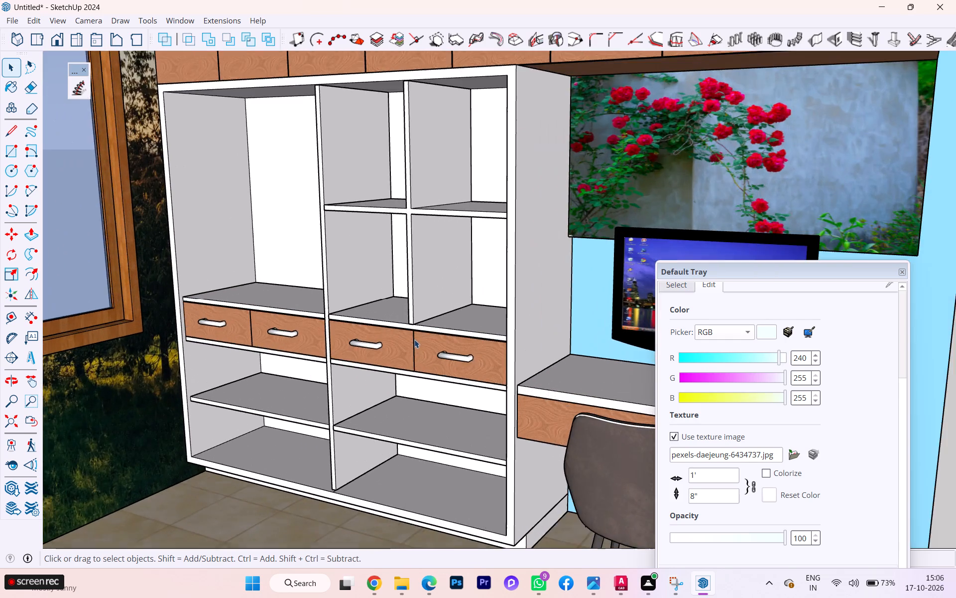
scroll(425, 343, "up", 6)
scroll(426, 343, "down", 1)
scroll(426, 343, "up", 10)
scroll(462, 360, "down", 4)
scroll(464, 363, "up", 1)
scroll(462, 367, "down", 10)
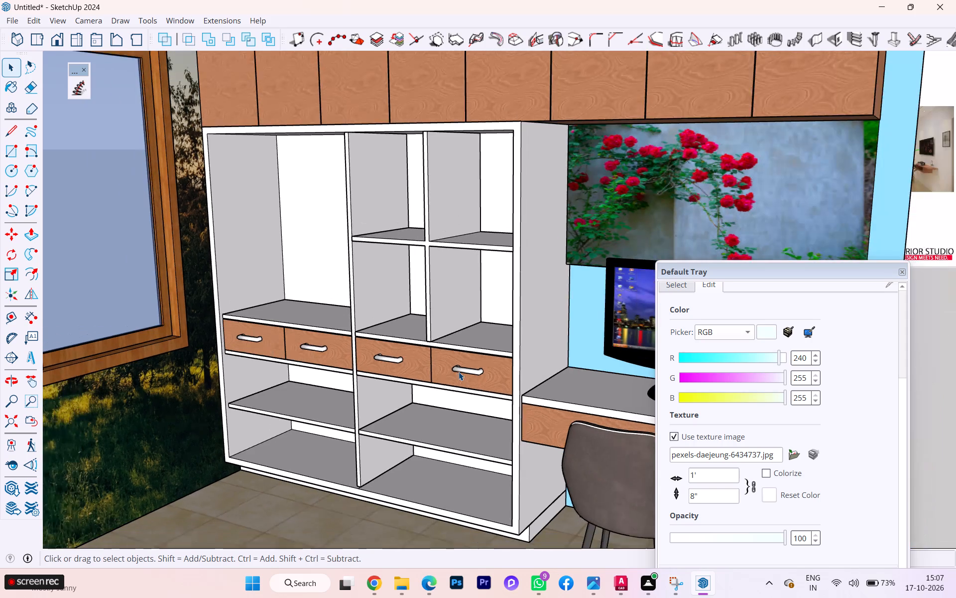
Open the wardrobe's rightmost drawer component and delete its handle.
left_click(461, 366)
scroll(461, 370, "up", 9)
double_click(469, 374)
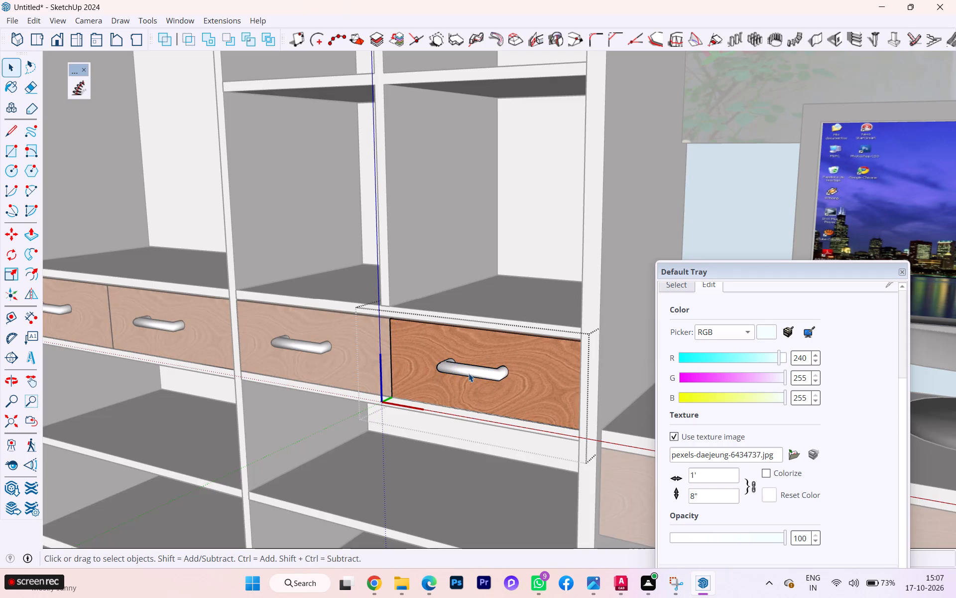
left_click(469, 373)
key("Delete")
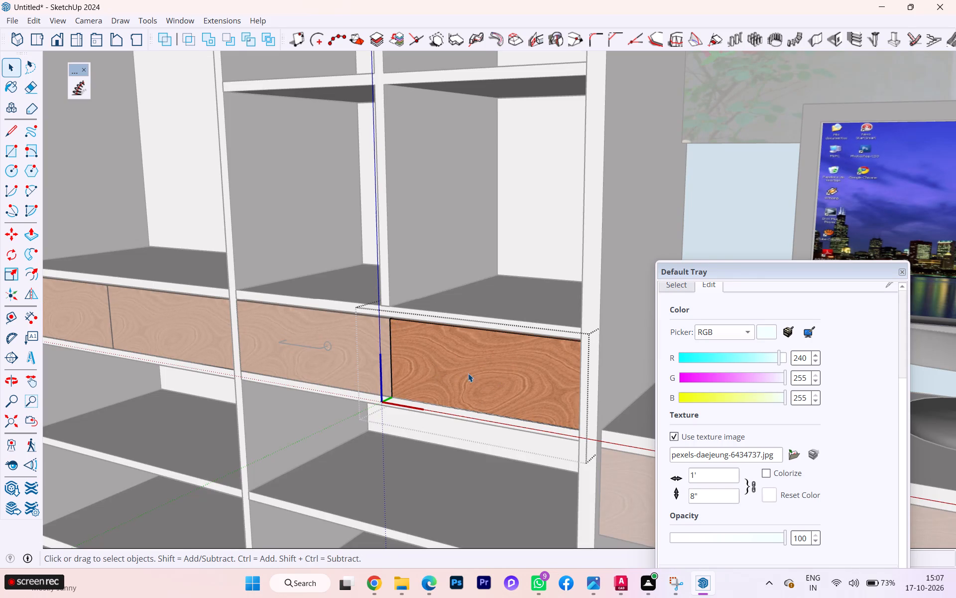
Examine the drawer fronts up close and within the whole room, and leave the drawer component.
scroll(432, 372, "down", 3)
scroll(431, 371, "up", 1)
scroll(430, 367, "down", 3)
scroll(430, 366, "up", 1)
scroll(430, 366, "down", 1)
scroll(359, 361, "up", 1)
scroll(358, 361, "down", 1)
scroll(355, 361, "up", 14)
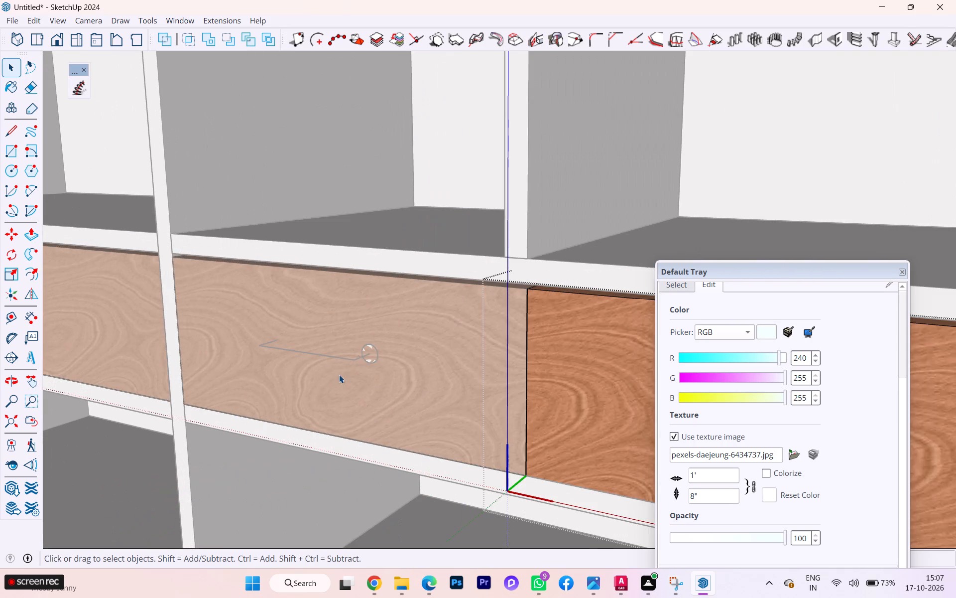
scroll(346, 362, "down", 2)
scroll(361, 350, "up", 4)
scroll(376, 350, "down", 7)
scroll(398, 329, "up", 1)
scroll(398, 329, "down", 4)
scroll(401, 332, "up", 1)
scroll(401, 332, "down", 4)
scroll(401, 334, "up", 1)
scroll(401, 335, "down", 2)
scroll(401, 335, "up", 8)
scroll(402, 337, "down", 1)
scroll(402, 339, "up", 2)
scroll(402, 339, "down", 8)
scroll(403, 341, "up", 2)
scroll(403, 341, "down", 8)
scroll(403, 341, "up", 1)
scroll(403, 341, "down", 3)
scroll(403, 341, "up", 4)
scroll(359, 324, "down", 2)
scroll(356, 326, "up", 1)
scroll(356, 327, "down", 3)
scroll(305, 334, "up", 1)
scroll(304, 335, "down", 8)
scroll(304, 338, "up", 3)
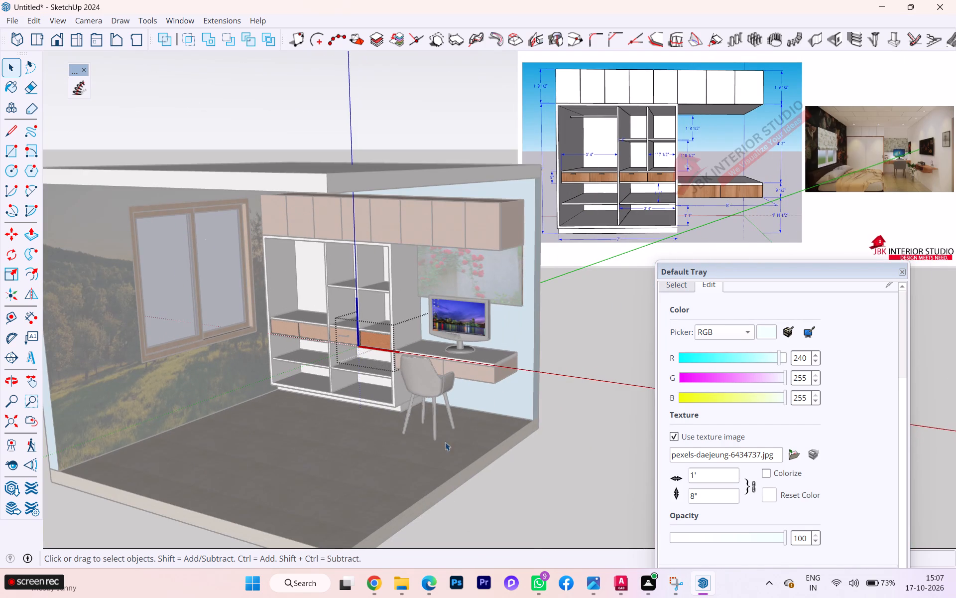
left_click(528, 480)
Delete the leftover handle path line and the circle profile on the third wardrobe drawer front.
scroll(320, 323, "up", 5)
scroll(320, 316, "down", 1)
scroll(320, 316, "up", 1)
scroll(374, 367, "down", 1)
scroll(374, 367, "up", 6)
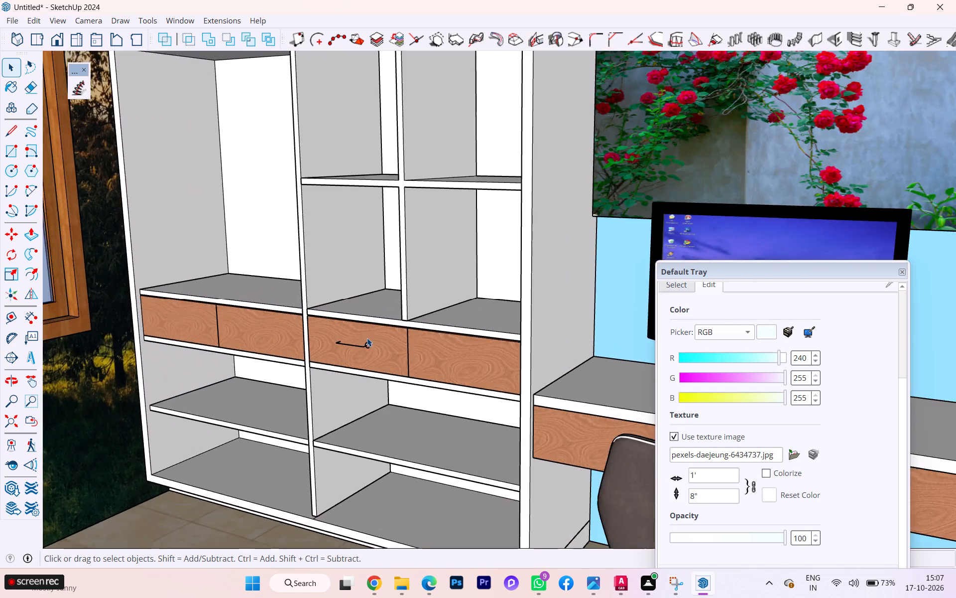
scroll(367, 338, "up", 10)
left_click(360, 347)
double_click(360, 350)
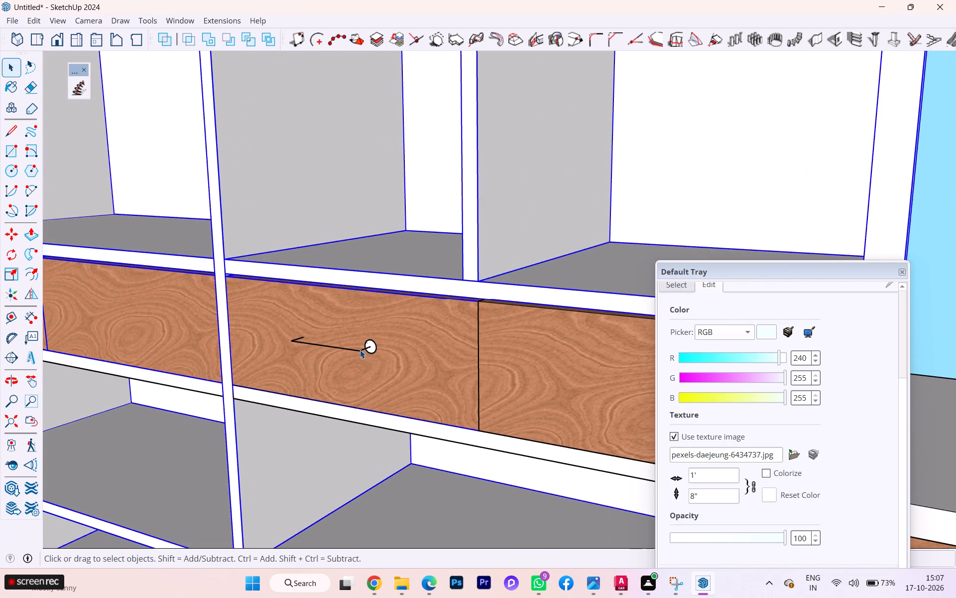
key("Delete")
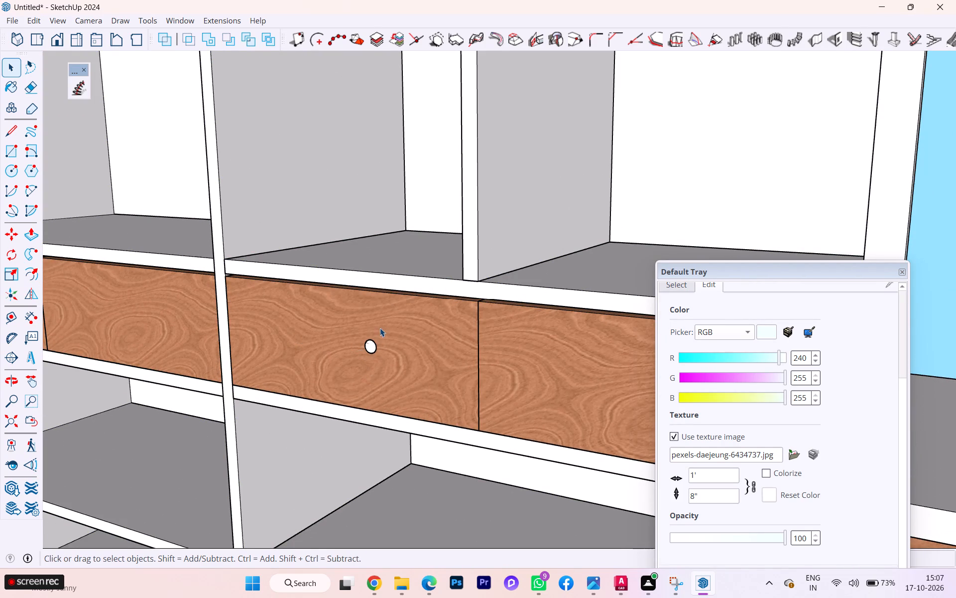
scroll(380, 327, "up", 2)
left_click(372, 345)
key("Delete")
Examine the whole room and the wardrobe's drawers, shelves and base from several angles.
scroll(323, 274, "down", 4)
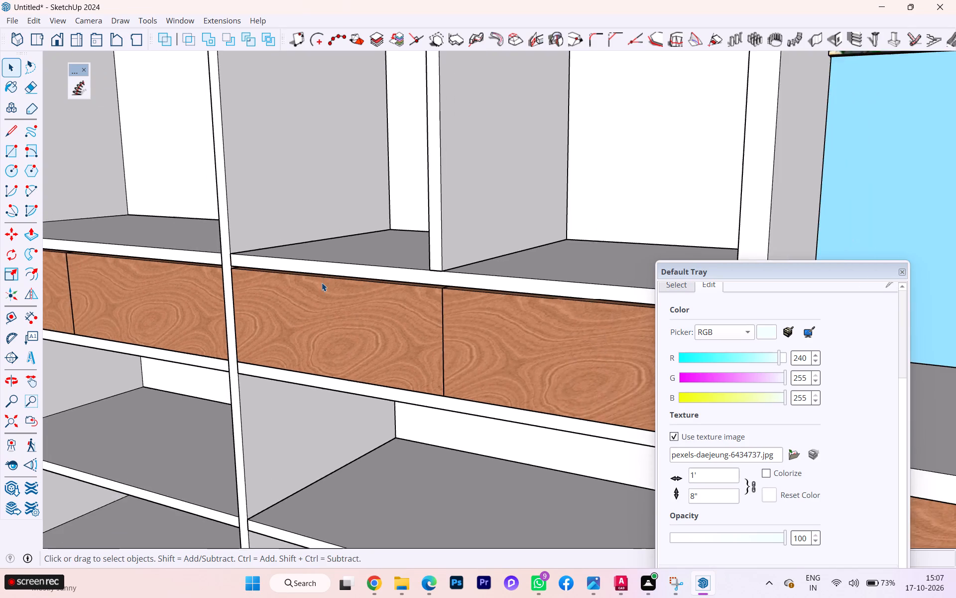
scroll(320, 278, "down", 2)
scroll(320, 278, "up", 1)
scroll(320, 278, "down", 2)
scroll(320, 277, "up", 1)
scroll(320, 277, "down", 2)
scroll(316, 272, "up", 1)
scroll(315, 272, "down", 4)
scroll(315, 272, "up", 1)
scroll(344, 280, "down", 2)
scroll(344, 280, "up", 1)
scroll(344, 280, "down", 6)
scroll(355, 295, "up", 1)
scroll(357, 297, "down", 1)
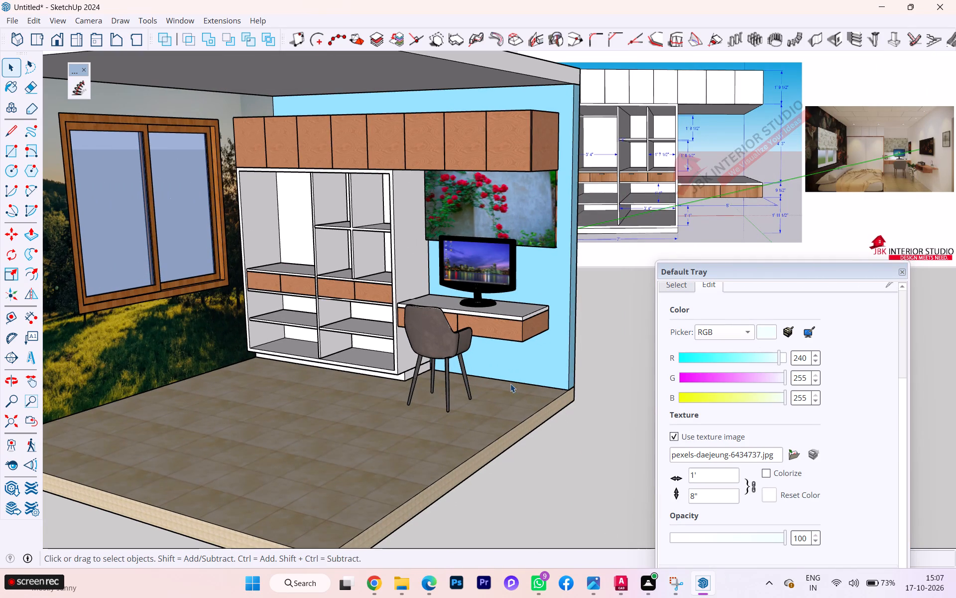
left_click(586, 334)
scroll(416, 304, "up", 1)
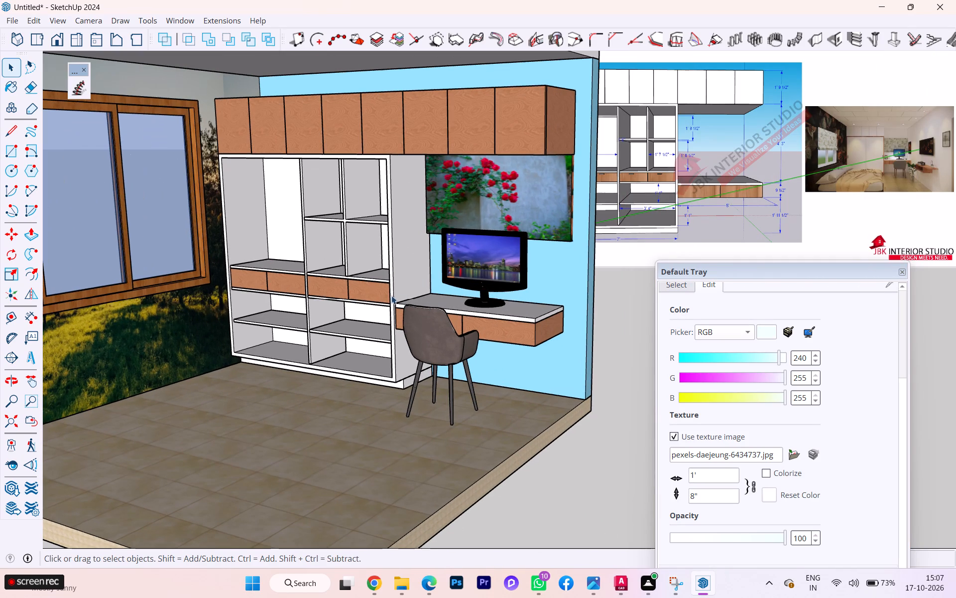
scroll(297, 277, "up", 4)
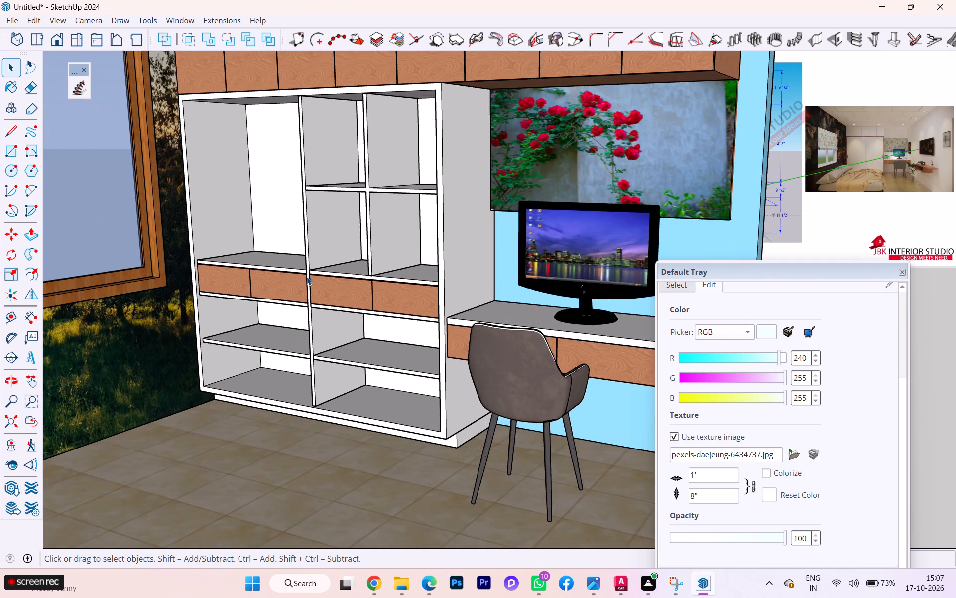
scroll(314, 273, "down", 3)
middle_click_drag(320, 301, 216, 323)
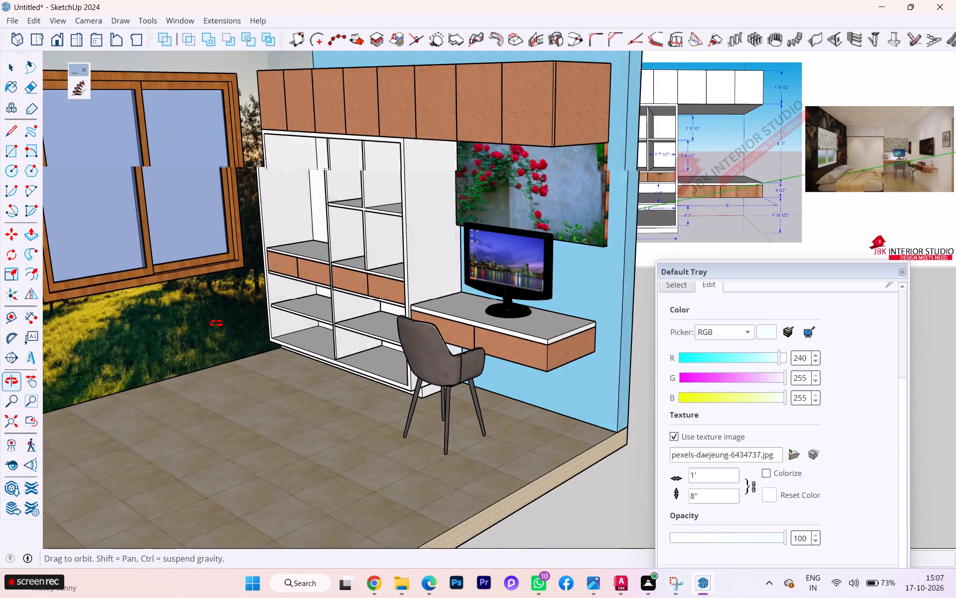
middle_click_drag(216, 323, 385, 316)
scroll(233, 330, "up", 4)
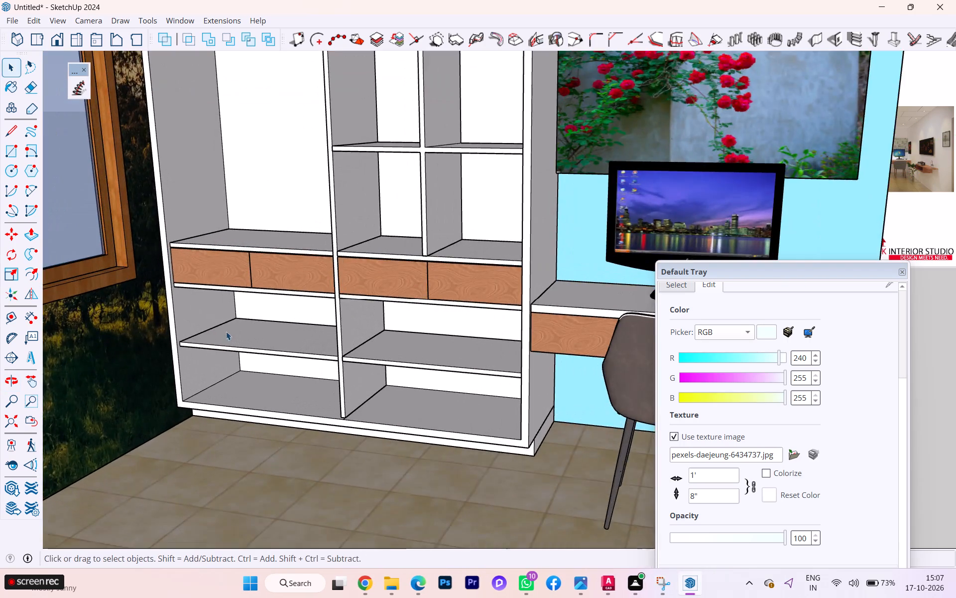
scroll(214, 326, "up", 1)
scroll(214, 326, "down", 1)
scroll(214, 325, "up", 4)
scroll(212, 322, "down", 9)
scroll(207, 320, "up", 5)
scroll(207, 320, "down", 1)
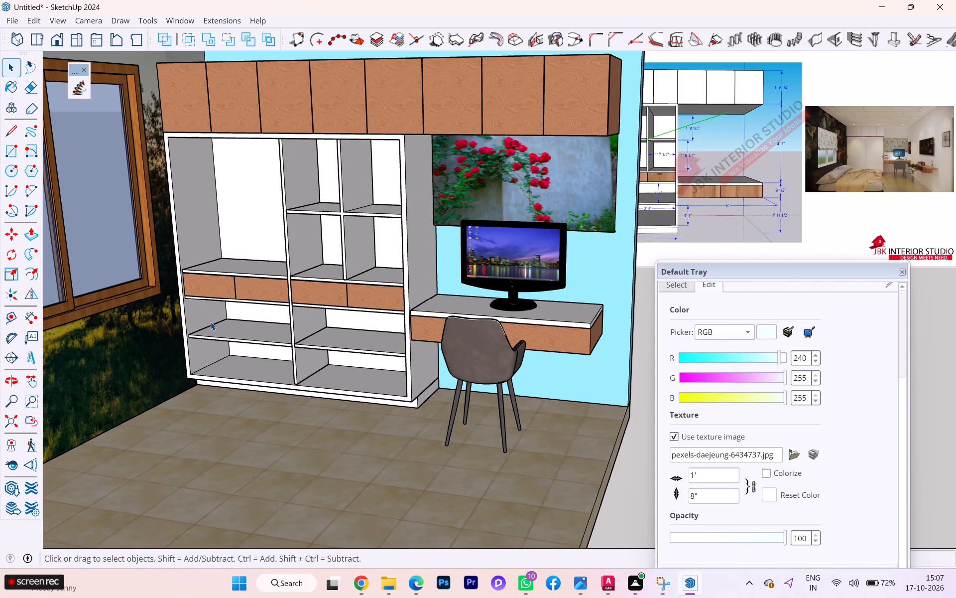
scroll(256, 373, "up", 2)
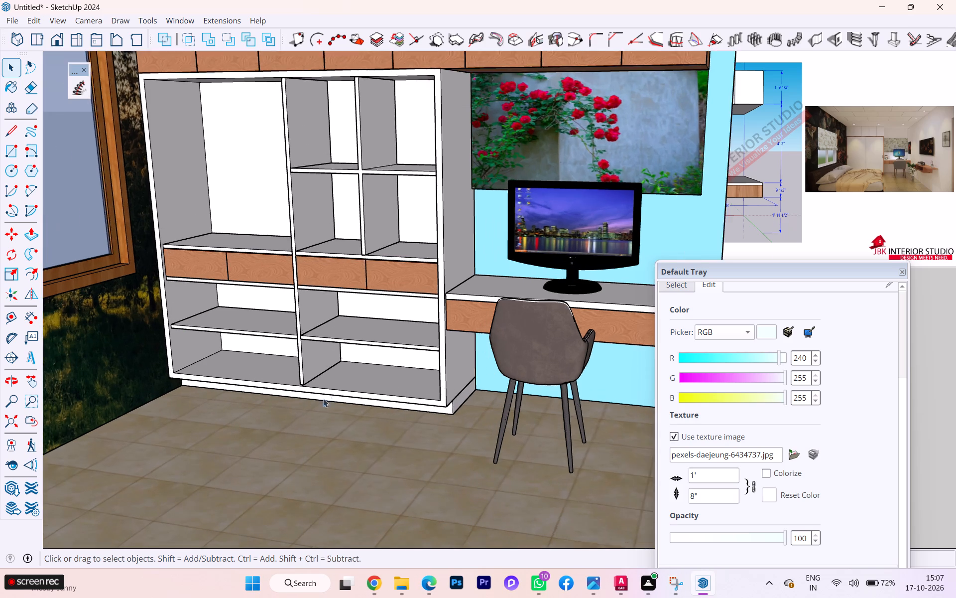
Open the wardrobe's base plinth group, Push/Pull its front face outward by 1 inch, and leave the plinth group.
scroll(323, 399, "up", 1)
scroll(347, 392, "down", 1)
middle_click_drag(345, 386, 288, 314)
scroll(324, 394, "up", 12)
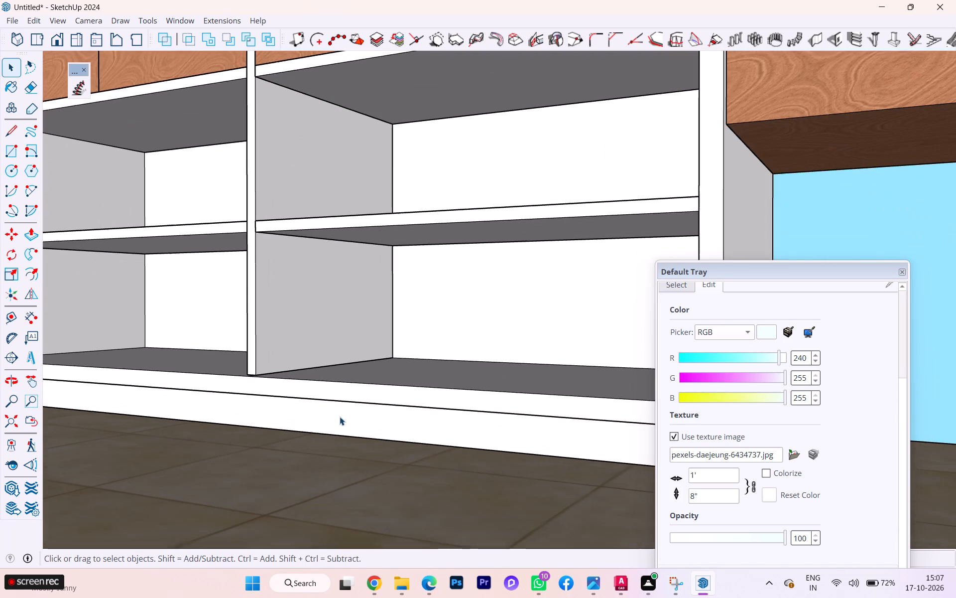
left_click(338, 414)
triple_click(339, 419)
double_click(339, 419)
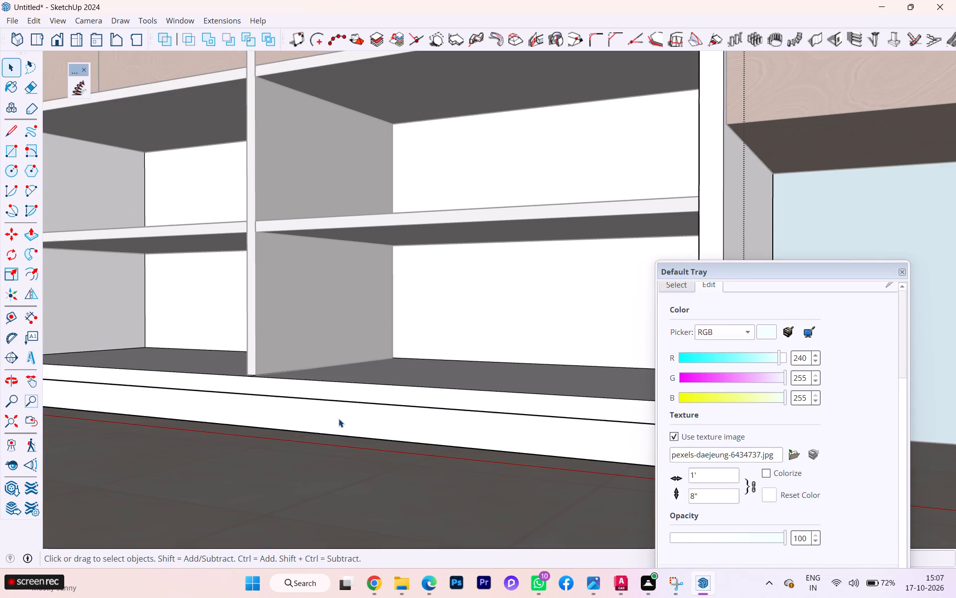
double_click(335, 425)
left_click(335, 424)
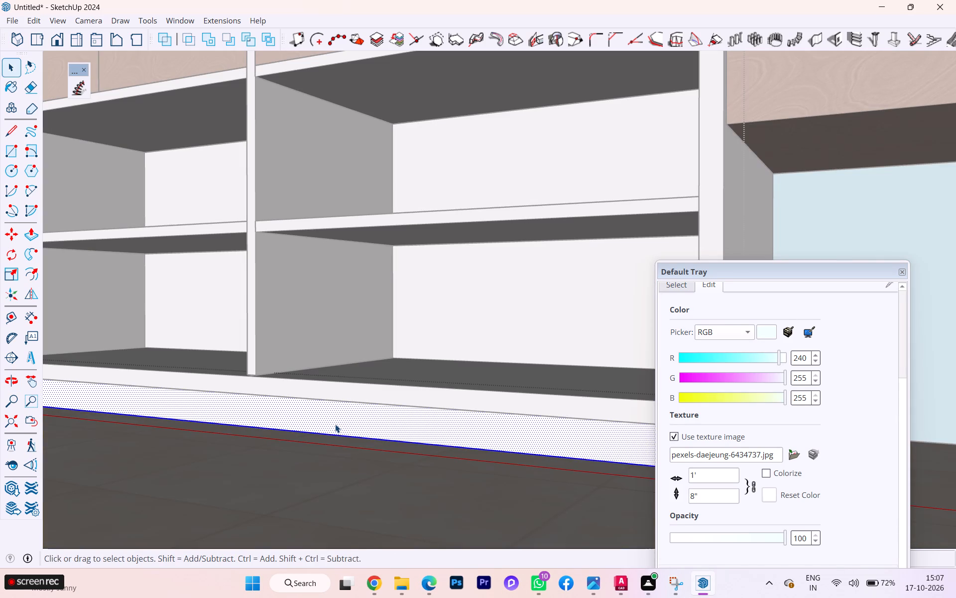
key("p")
left_click(346, 413)
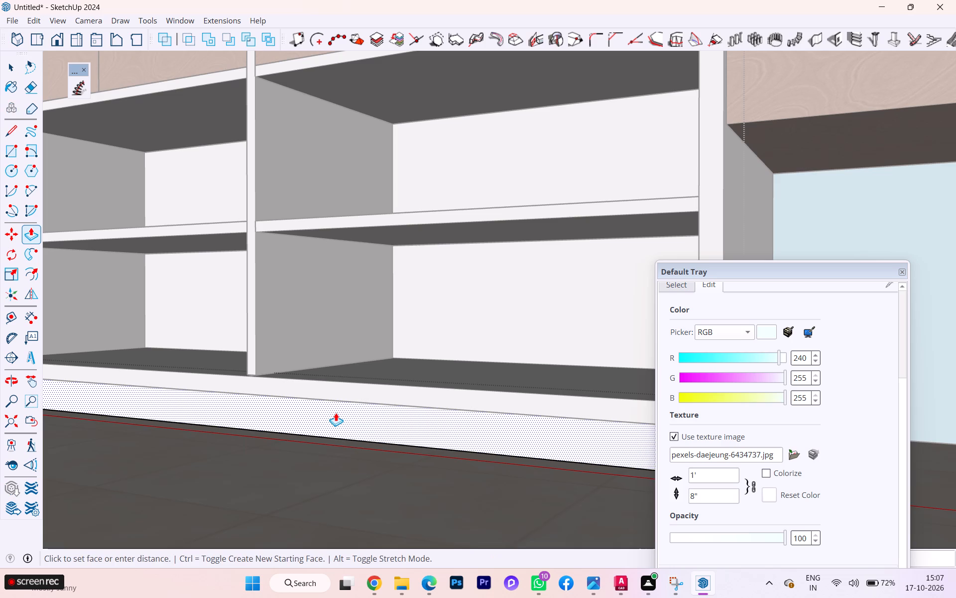
key("1")
key("Return")
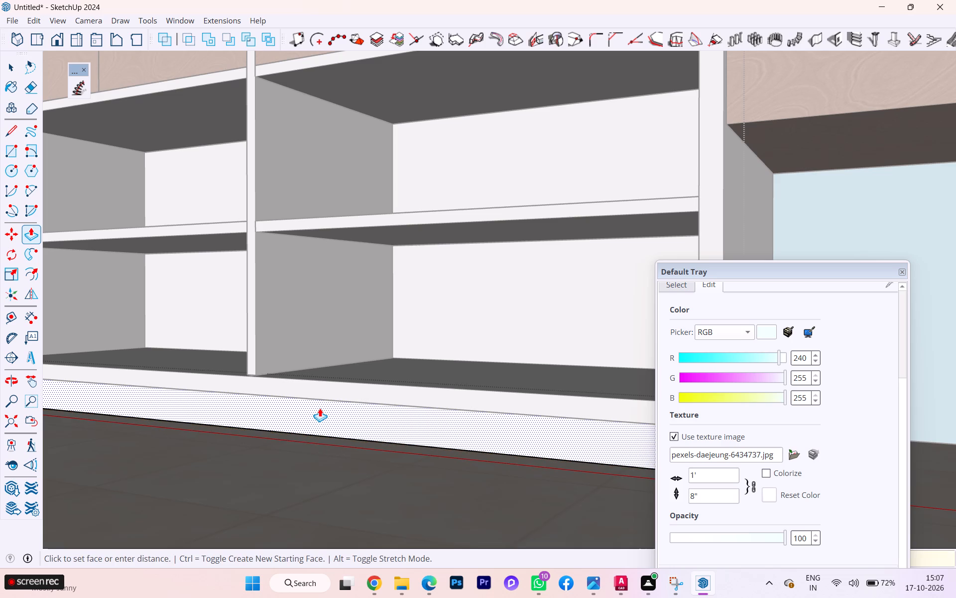
key("shift+F23")
scroll(331, 379, "down", 3)
scroll(331, 379, "up", 1)
scroll(331, 379, "down", 4)
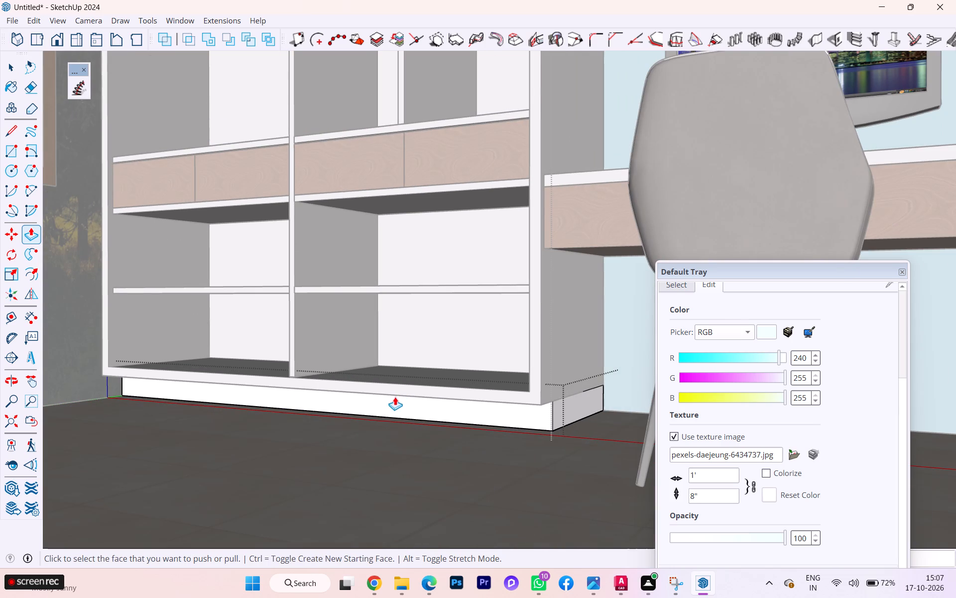
left_click(17, 69)
scroll(386, 386, "down", 4)
scroll(335, 374, "up", 2)
left_click(374, 452)
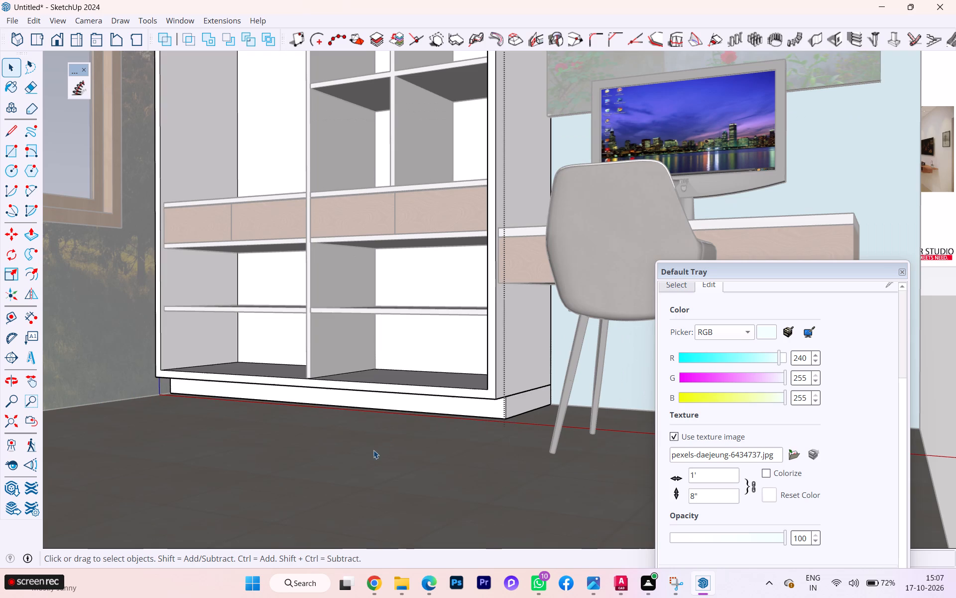
Examine the wardrobe's base and carcass against the rest of the room.
scroll(349, 398, "down", 1)
middle_click_drag(349, 398, 405, 452)
scroll(362, 399, "down", 4)
scroll(352, 389, "up", 2)
scroll(352, 389, "down", 2)
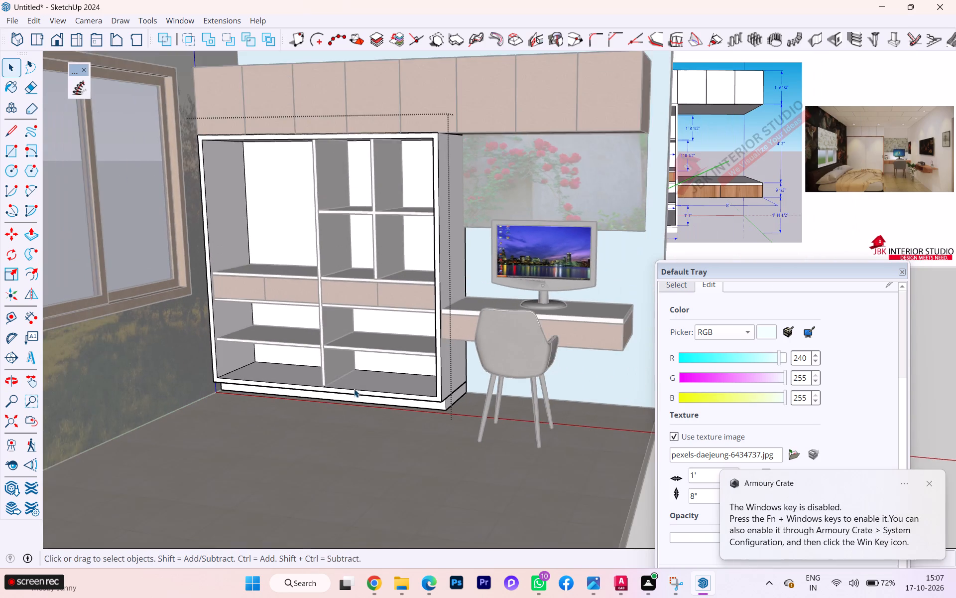
scroll(354, 389, "down", 2)
scroll(361, 387, "up", 2)
scroll(361, 387, "down", 2)
scroll(362, 387, "up", 1)
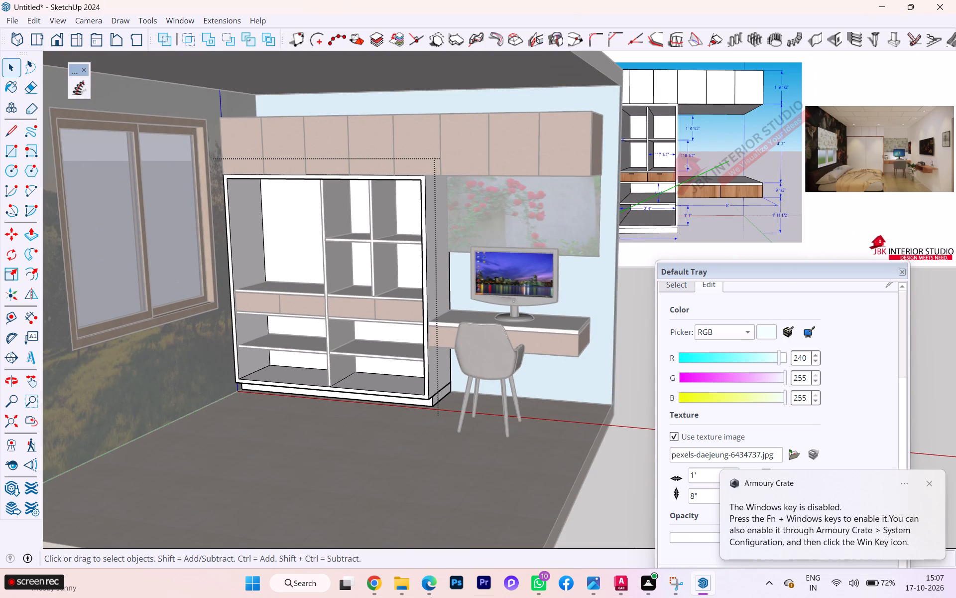
Clear the view by dismissing the Armoury Crate notification and moving the Default Tray farther from the room model.
left_click(933, 480)
left_click_drag(804, 274, 840, 267)
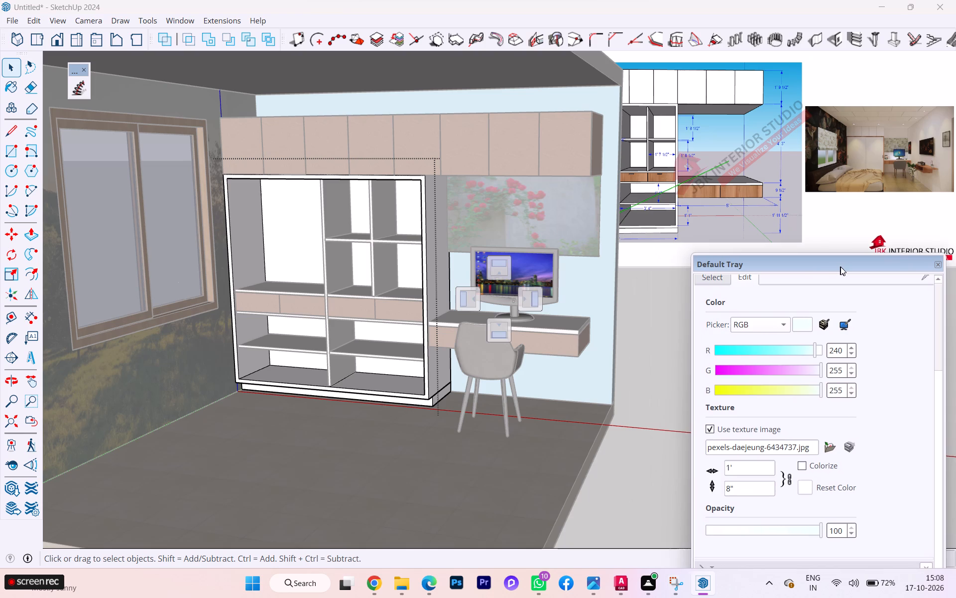
left_click_drag(840, 267, 843, 267)
Close the remaining open wardrobe groups to return to the whole model.
left_click(633, 391)
left_click(639, 376)
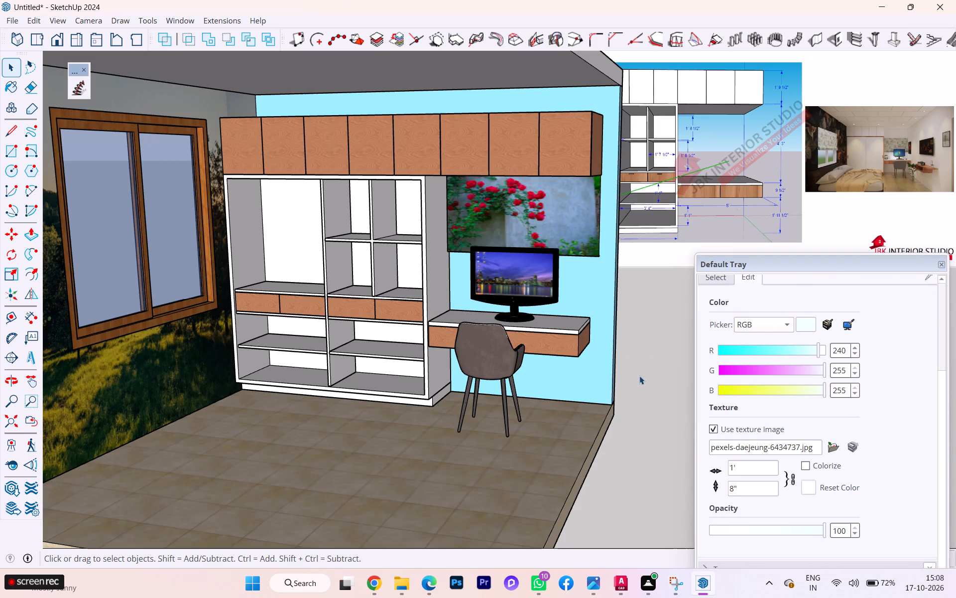
left_click(639, 376)
Examine the wardrobe's compartments, drawer fronts and base beside the desk.
scroll(431, 329, "up", 2)
scroll(431, 330, "down", 1)
scroll(431, 330, "up", 1)
scroll(431, 330, "down", 1)
scroll(580, 351, "up", 2)
scroll(580, 350, "down", 2)
scroll(580, 350, "up", 2)
scroll(586, 348, "down", 2)
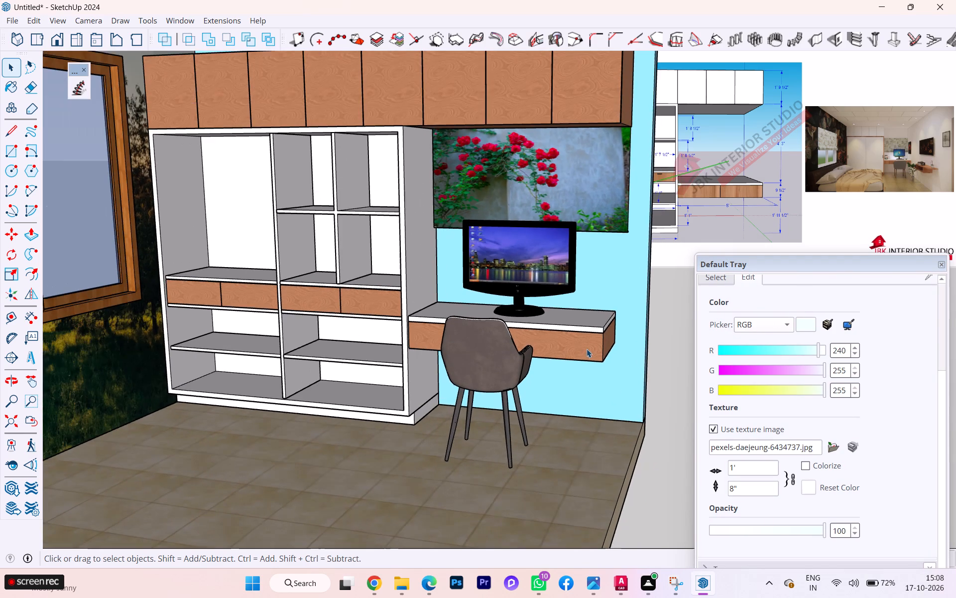
scroll(253, 241, "up", 6)
scroll(255, 266, "down", 2)
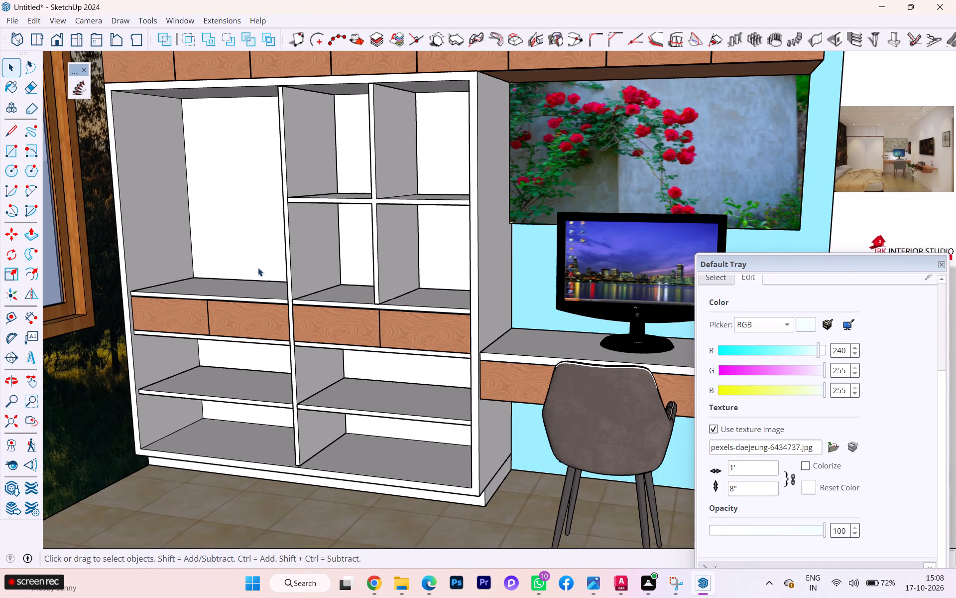
Draw a narrow rectangle along the front of the wardrobe's lower right compartment floor, from the central divider to the right side panel.
scroll(238, 319, "down", 1)
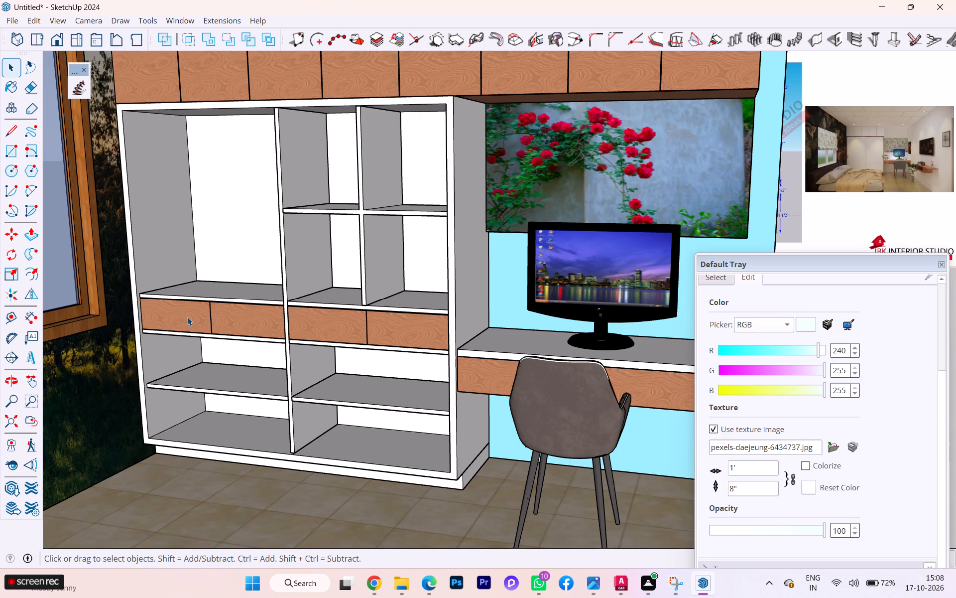
key("r")
scroll(262, 404, "up", 1)
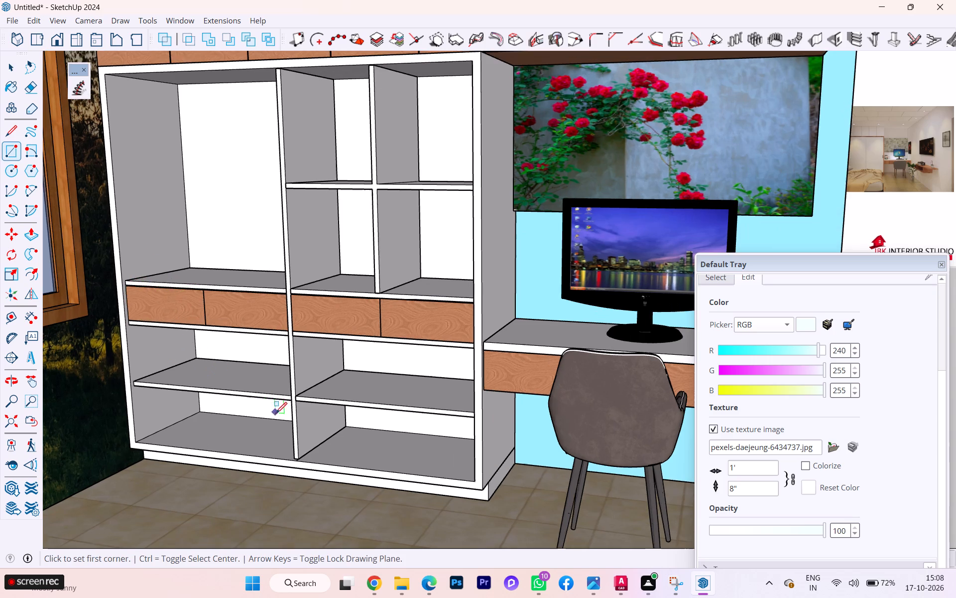
scroll(299, 435, "up", 13)
scroll(309, 474, "down", 1)
left_click(298, 474)
scroll(208, 340, "down", 1)
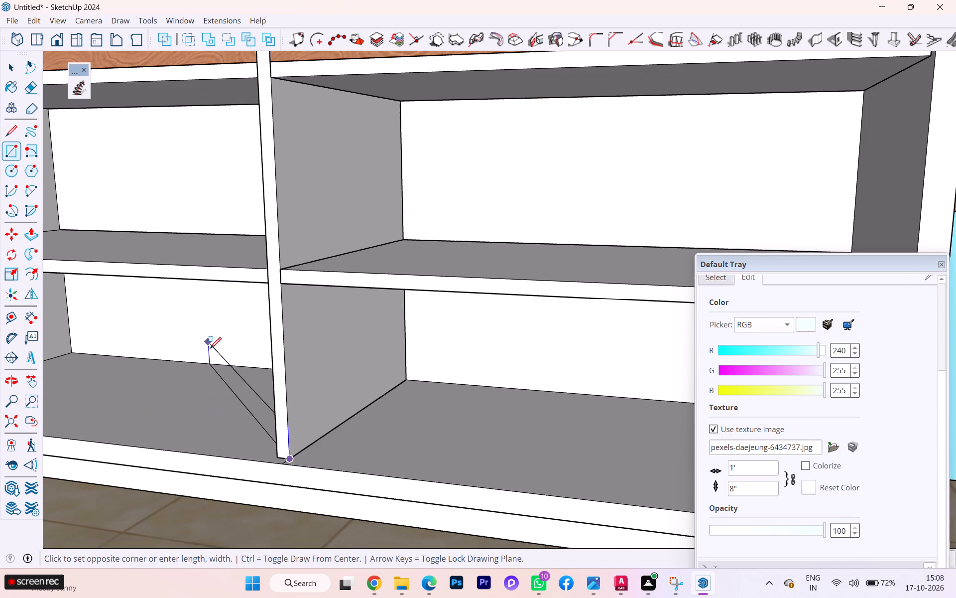
scroll(249, 476, "down", 1)
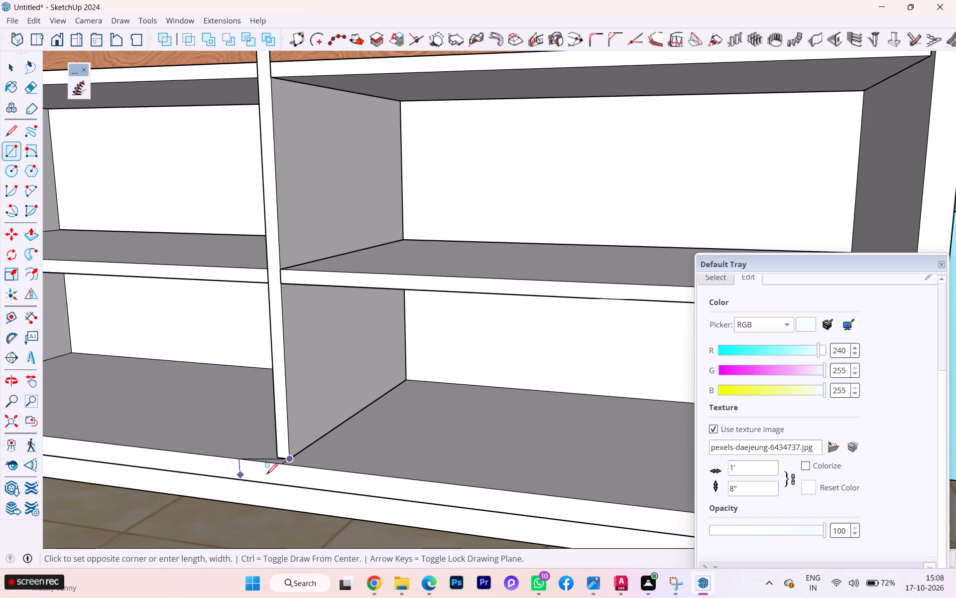
scroll(304, 468, "down", 7)
scroll(269, 456, "up", 4)
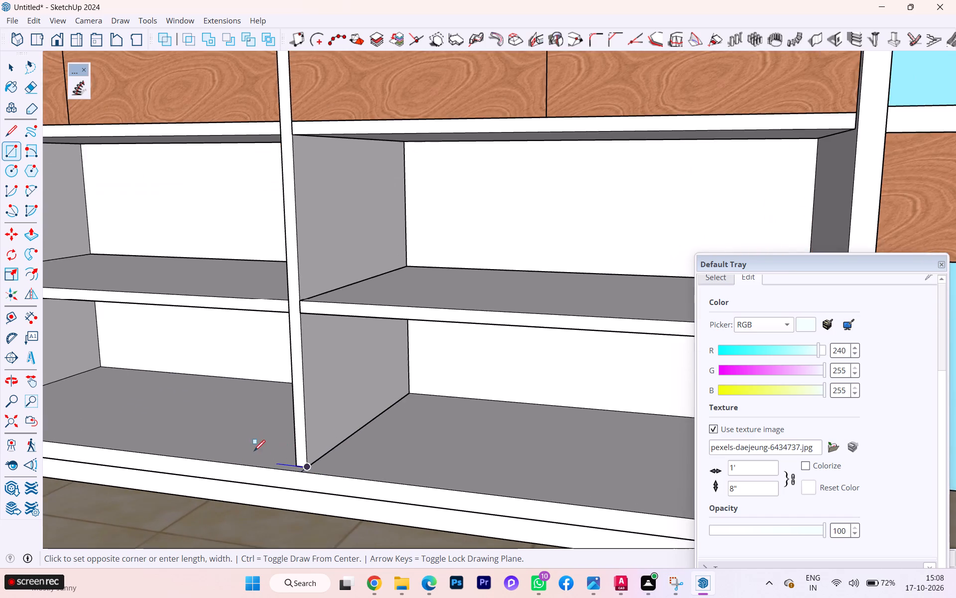
scroll(217, 448, "up", 2)
scroll(135, 430, "down", 3)
scroll(54, 424, "down", 3)
middle_click_drag(58, 423, 91, 432)
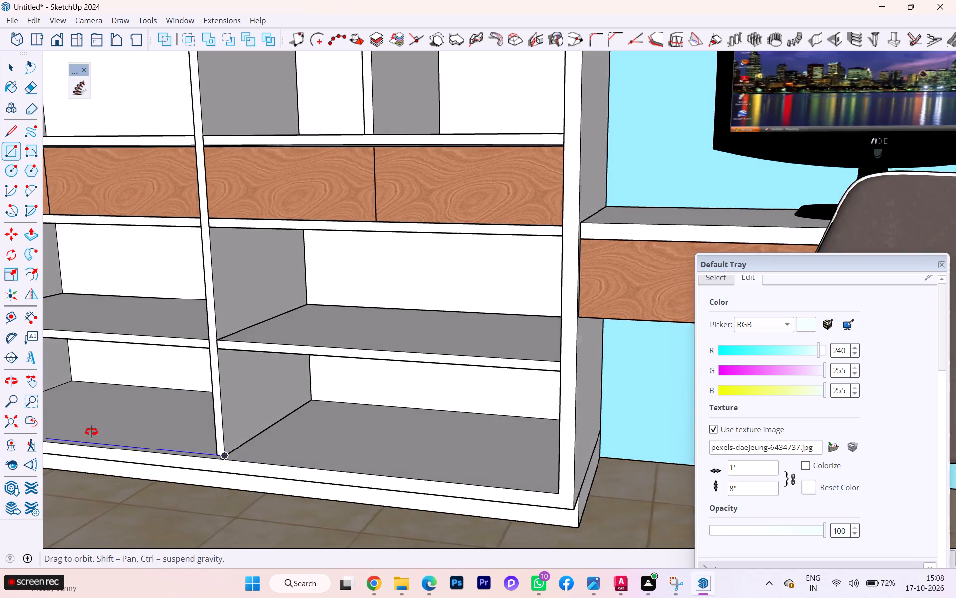
middle_click_drag(91, 432, 139, 440)
scroll(556, 496, "up", 3)
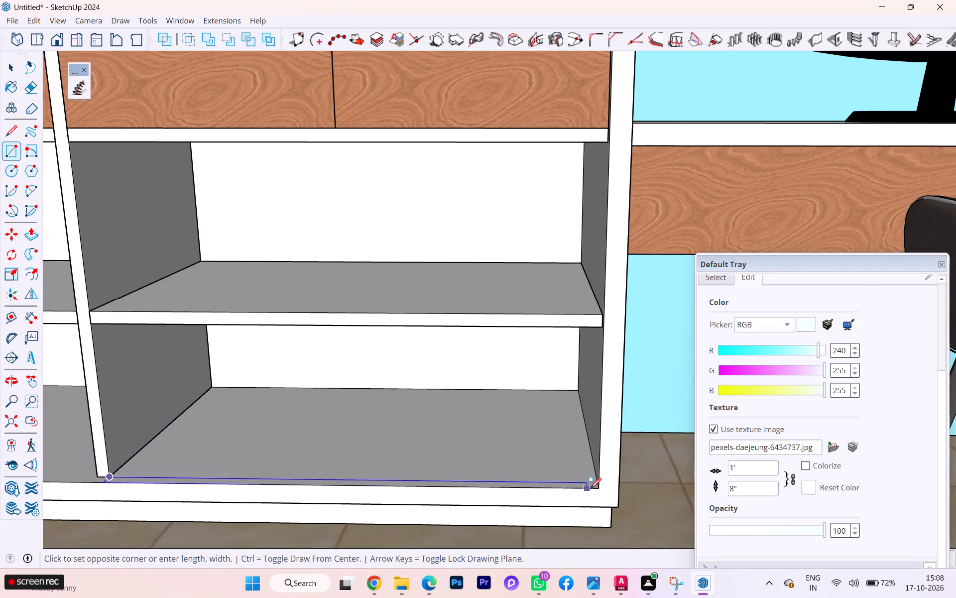
scroll(590, 489, "up", 3)
left_click(604, 489)
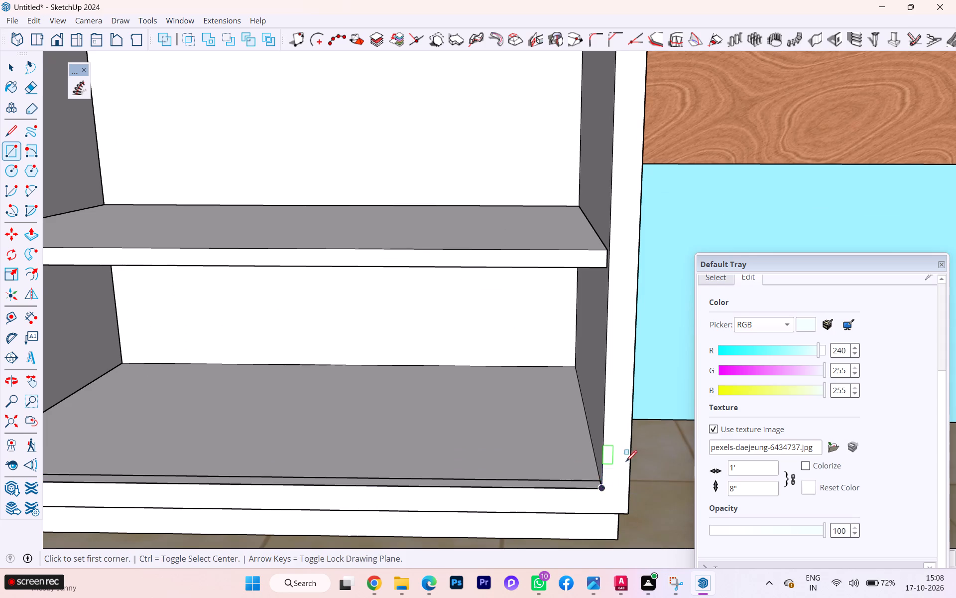
Push/Pull the narrow floor strip up to the underside of the wardrobe's top, forming a full-height door panel over the right half.
key("space")
scroll(643, 457, "down", 6)
scroll(673, 438, "up", 2)
scroll(674, 437, "down", 1)
scroll(286, 469, "up", 4)
scroll(304, 462, "down", 3)
scroll(304, 462, "up", 6)
scroll(338, 454, "down", 1)
scroll(338, 454, "up", 2)
scroll(341, 452, "down", 1)
left_click(348, 467)
scroll(405, 477, "down", 1)
middle_click_drag(405, 477, 388, 518)
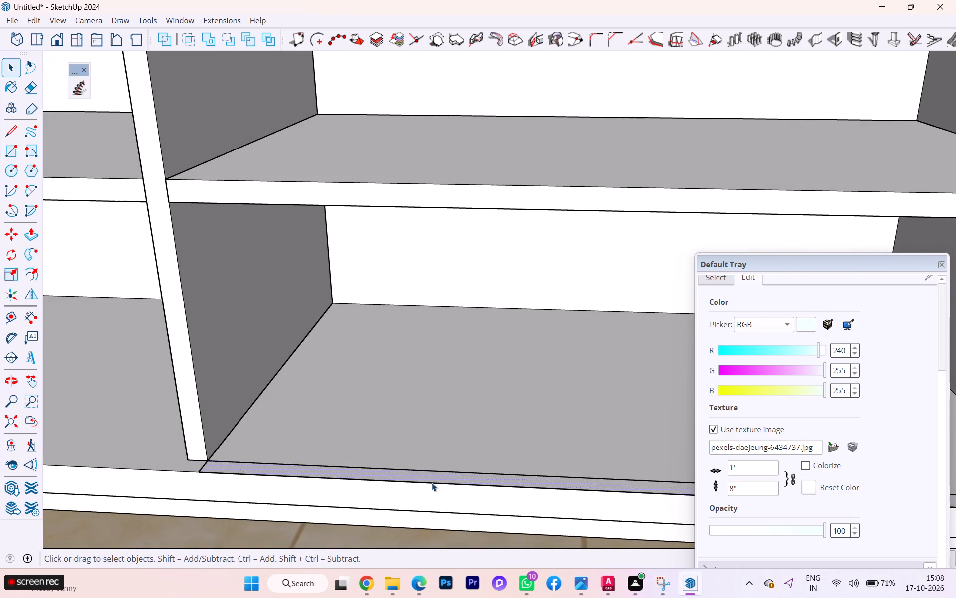
scroll(432, 480, "up", 3)
scroll(147, 438, "down", 6)
scroll(148, 442, "up", 2)
scroll(149, 443, "down", 1)
scroll(190, 454, "down", 2)
scroll(194, 455, "up", 1)
scroll(195, 455, "down", 1)
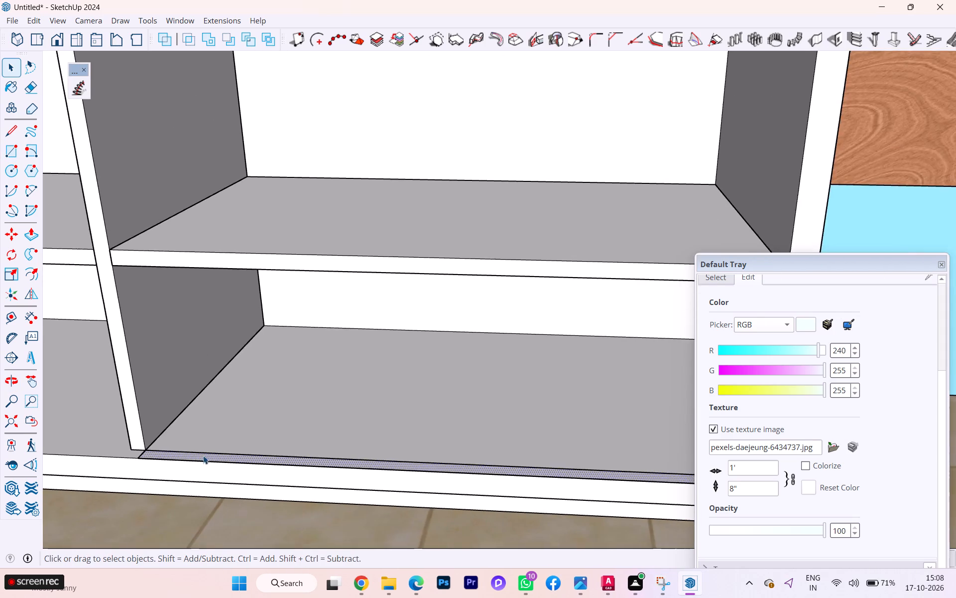
scroll(204, 455, "down", 5)
scroll(313, 444, "down", 2)
scroll(231, 451, "up", 2)
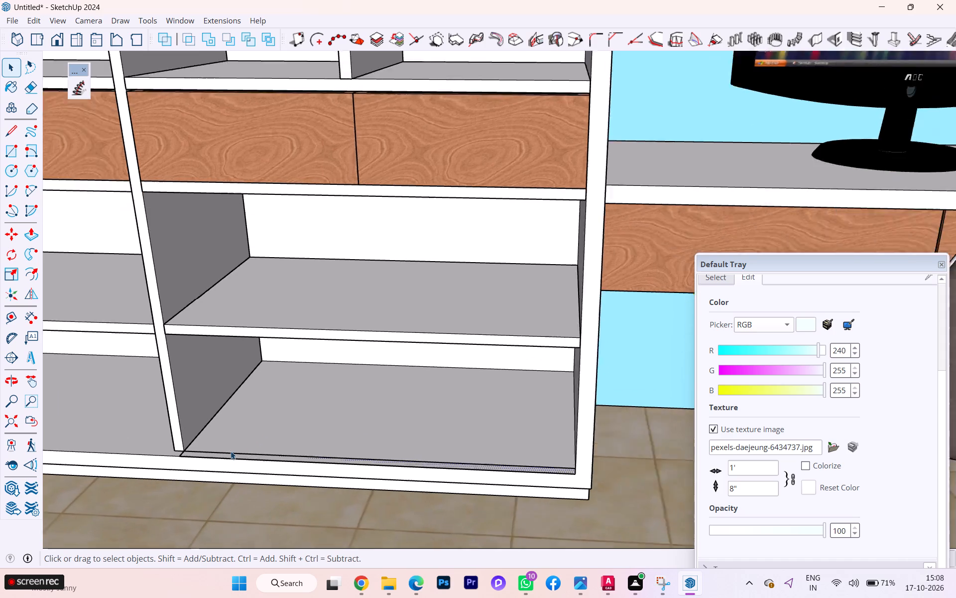
scroll(231, 451, "up", 4)
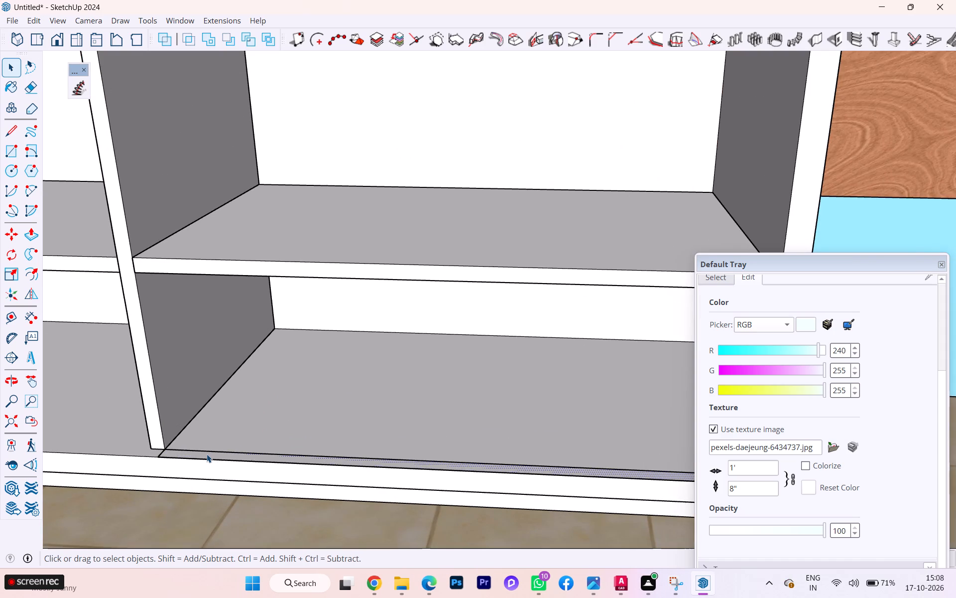
scroll(121, 445, "down", 1)
scroll(227, 440, "up", 2)
scroll(220, 442, "down", 3)
scroll(219, 442, "up", 2)
scroll(219, 442, "down", 1)
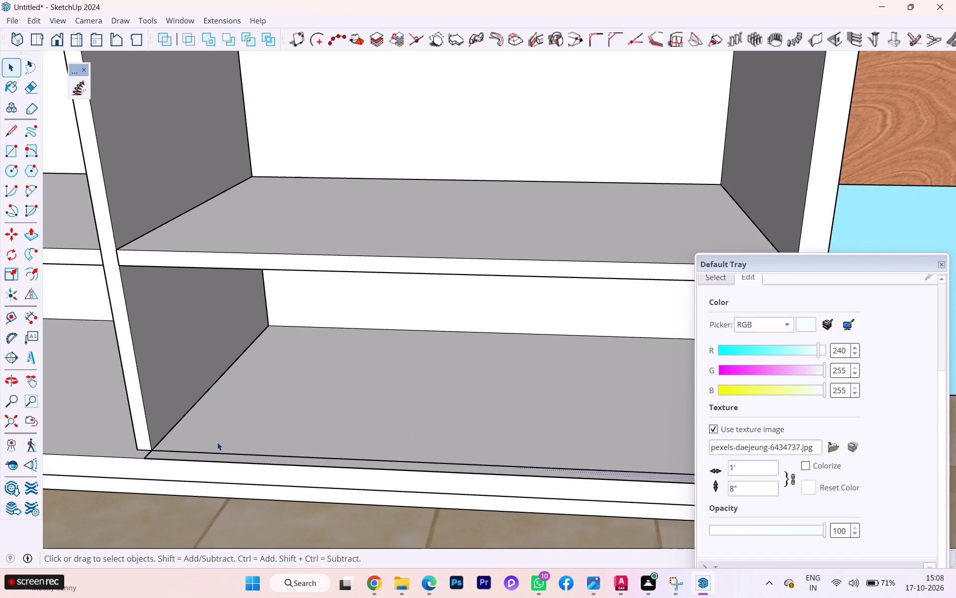
key("p")
left_click(225, 449)
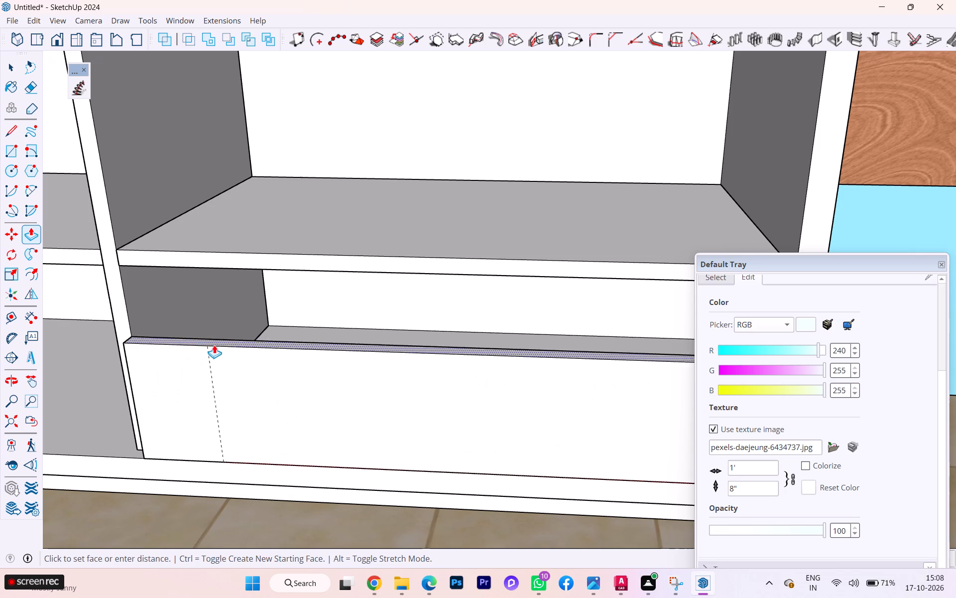
scroll(224, 308, "down", 2)
scroll(224, 307, "up", 1)
scroll(223, 302, "down", 2)
scroll(223, 302, "up", 3)
scroll(223, 302, "down", 7)
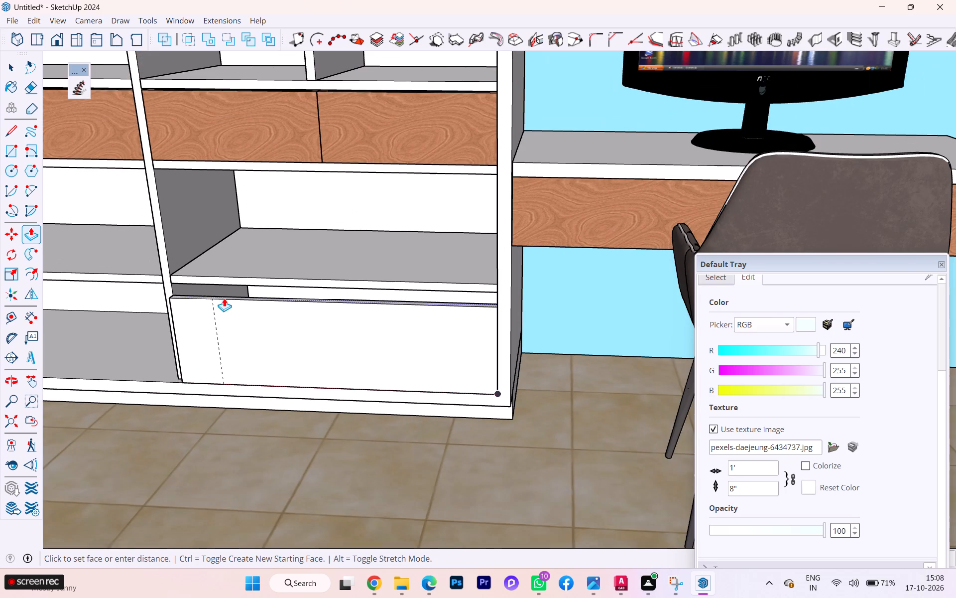
scroll(227, 246, "down", 4)
scroll(219, 143, "down", 3)
scroll(222, 149, "up", 1)
scroll(223, 151, "down", 1)
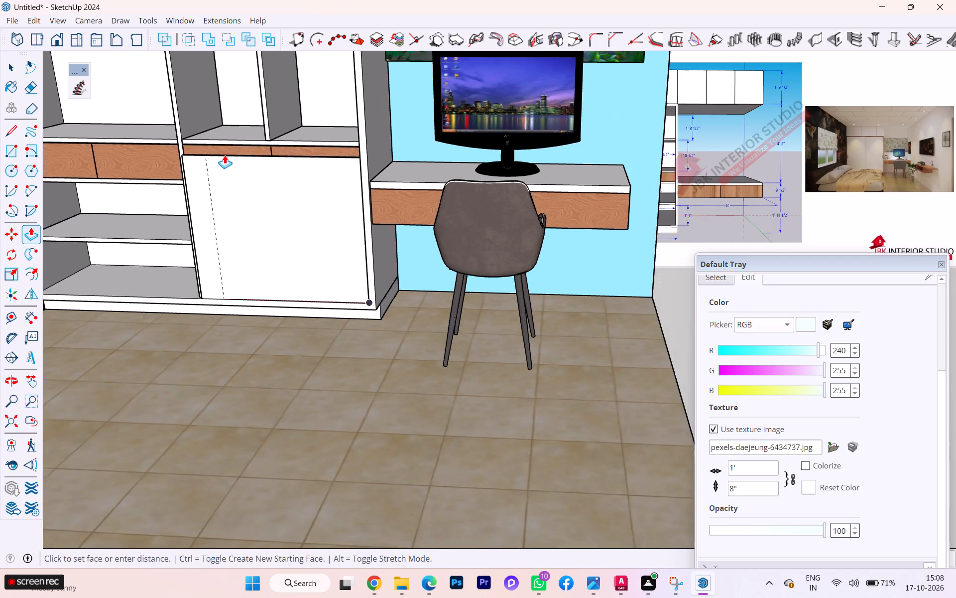
scroll(225, 155, "down", 12)
scroll(270, 230, "up", 2)
scroll(270, 231, "down", 2)
scroll(271, 233, "up", 1)
scroll(271, 233, "down", 1)
scroll(271, 233, "up", 1)
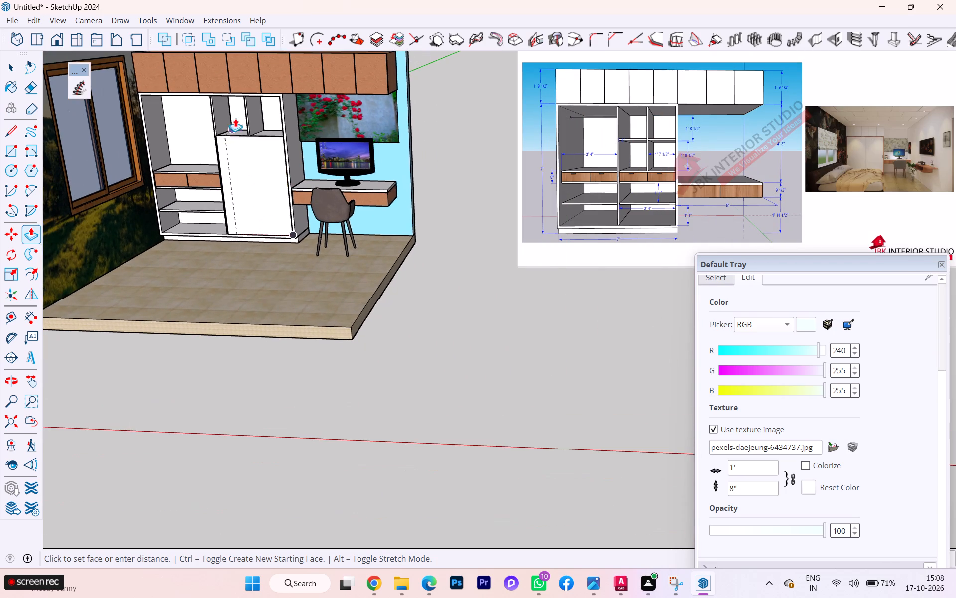
scroll(232, 109, "up", 10)
scroll(234, 90, "down", 1)
scroll(234, 90, "up", 1)
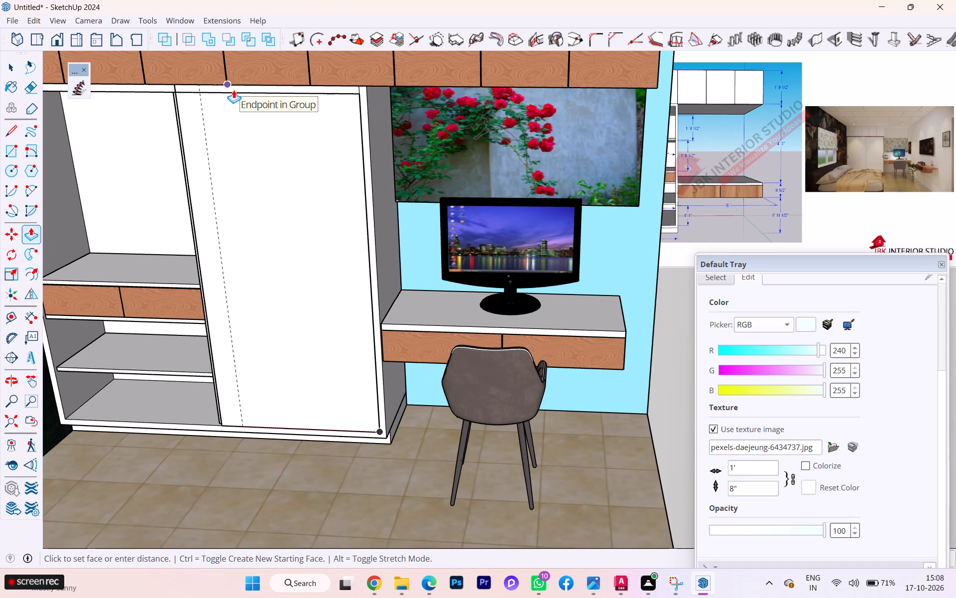
left_click(229, 92)
key("n")
Hide the ceiling slab above the room.
scroll(117, 275, "down", 3)
scroll(117, 276, "up", 2)
scroll(213, 301, "down", 1)
middle_click_drag(214, 301, 444, 331)
scroll(480, 279, "down", 4)
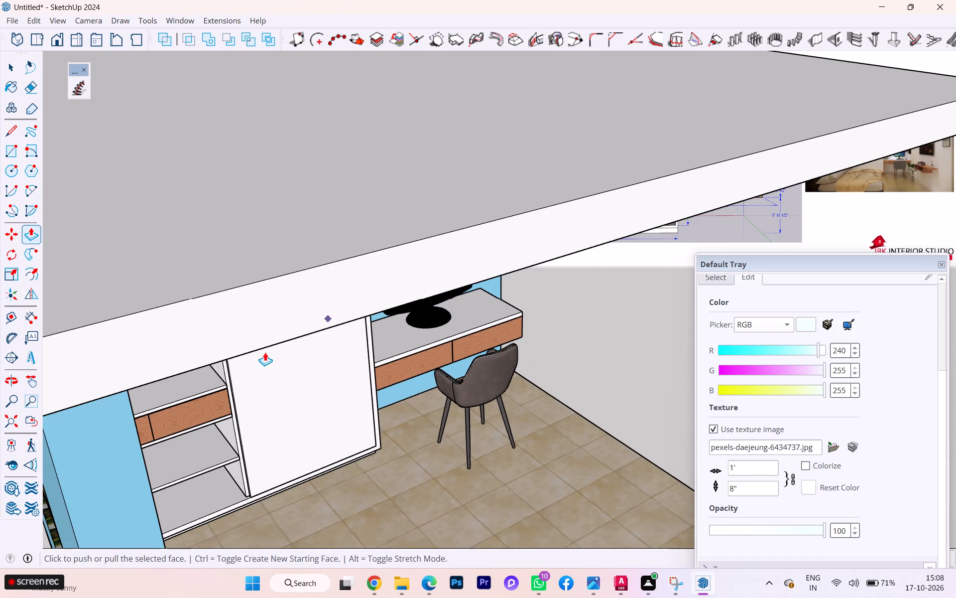
middle_click_drag(251, 347, 130, 268)
scroll(287, 338, "down", 4)
scroll(394, 354, "down", 2)
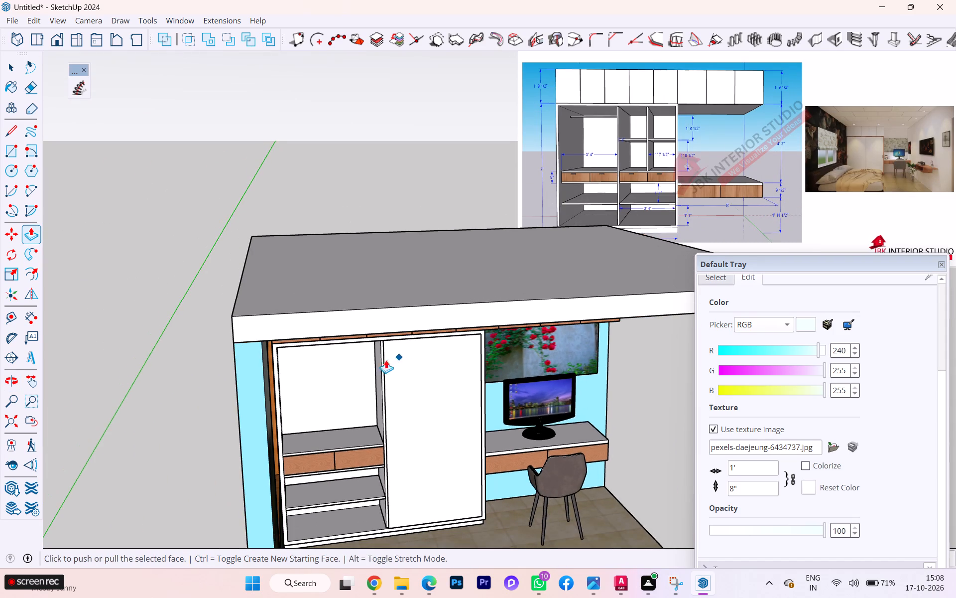
scroll(422, 480, "up", 2)
key("space")
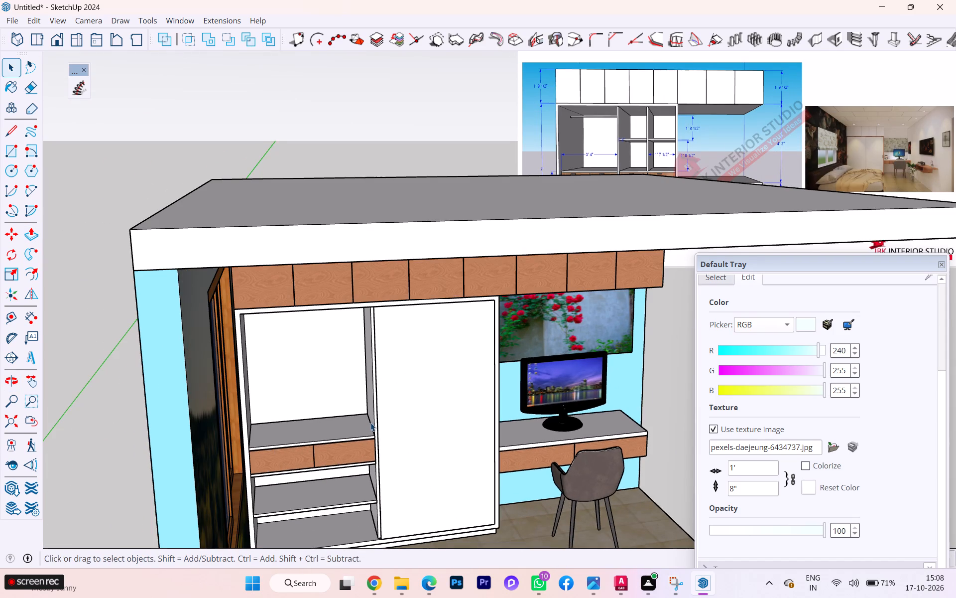
middle_click_drag(370, 423, 129, 417)
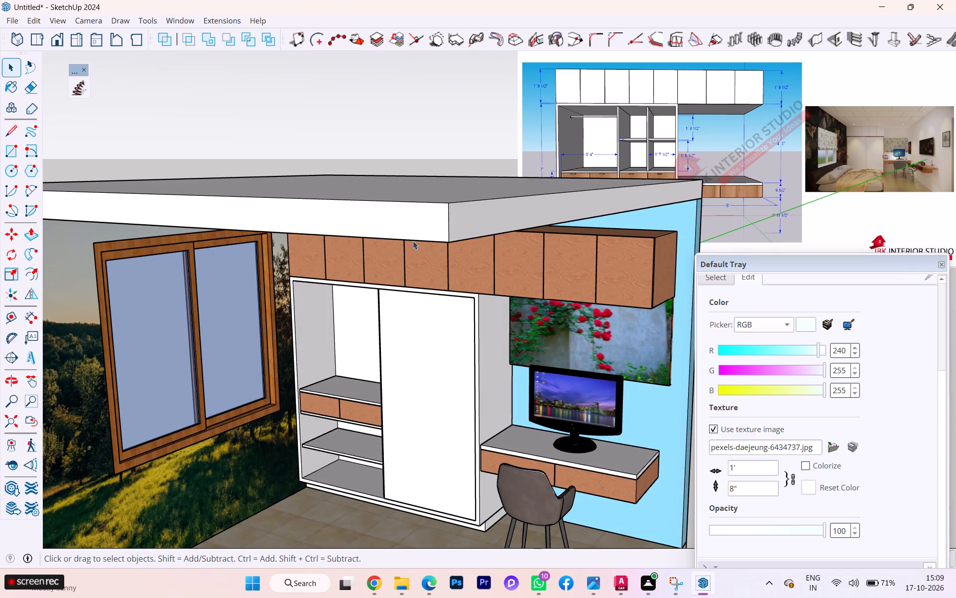
left_click(411, 214)
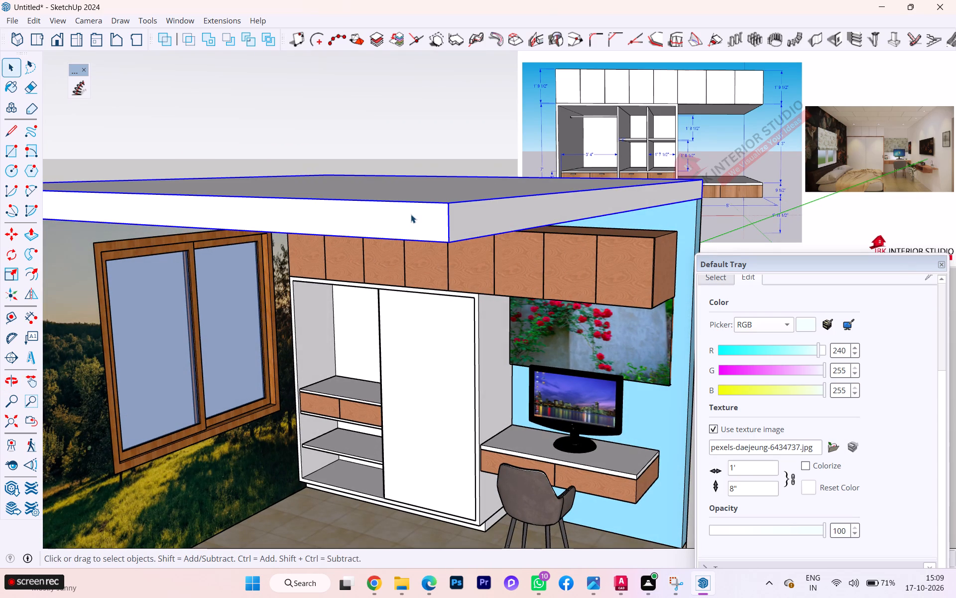
right_click(411, 214)
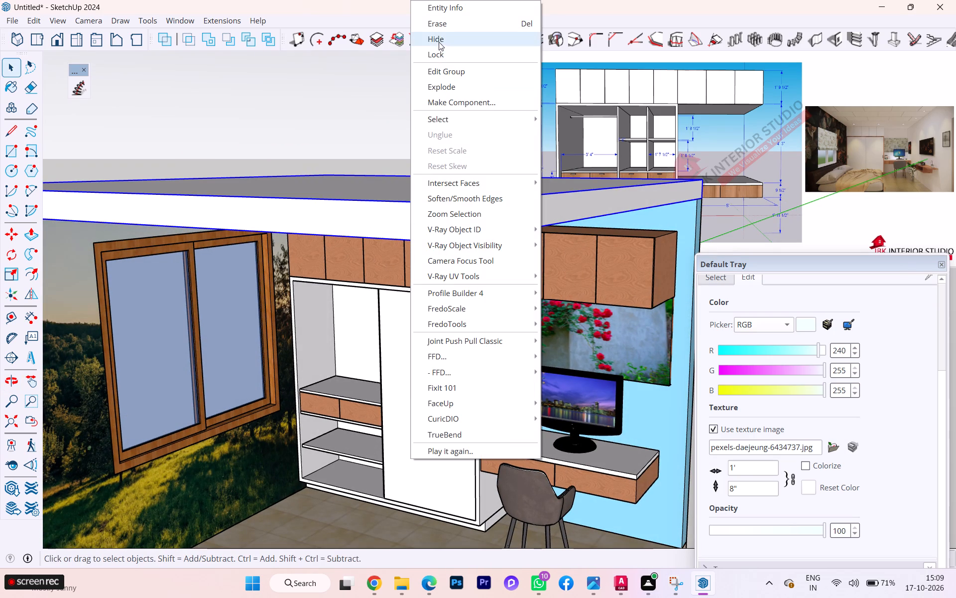
left_click(439, 40)
Select all connected faces and edges of the new door panel on the wardrobe's right half.
scroll(292, 377, "down", 1)
scroll(252, 440, "up", 3)
scroll(422, 505, "up", 7)
scroll(502, 497, "down", 1)
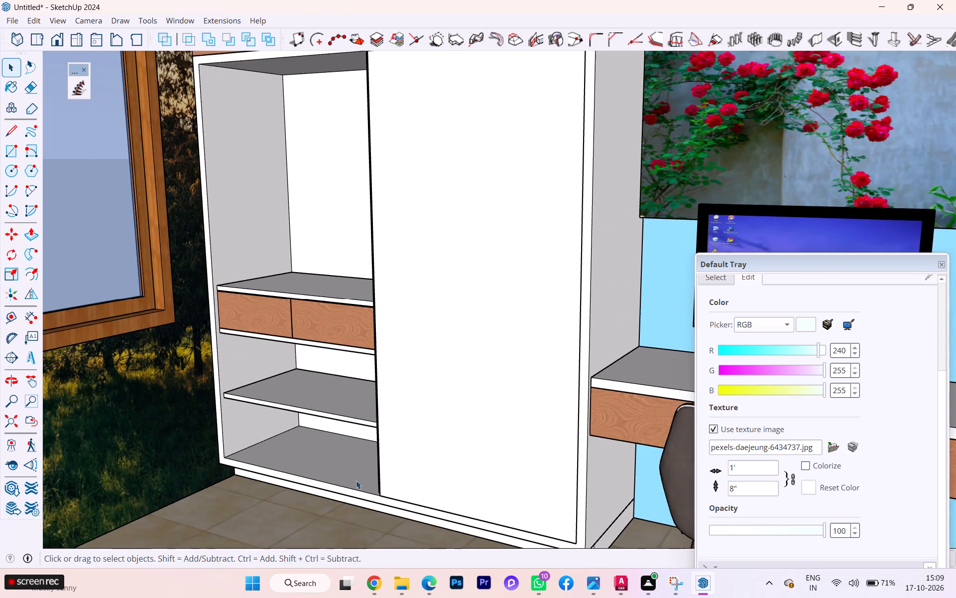
scroll(356, 480, "down", 2)
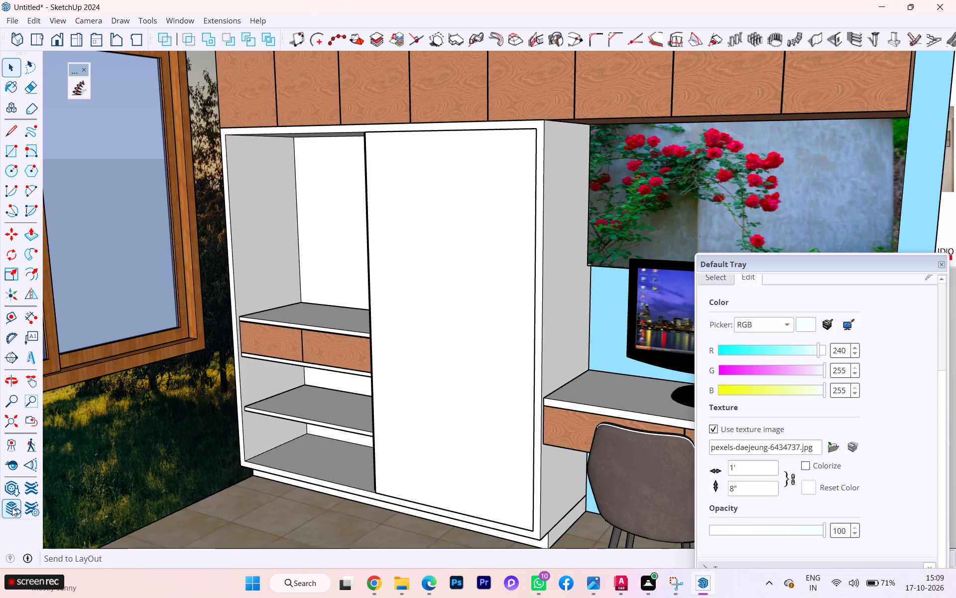
scroll(459, 433, "down", 8)
scroll(451, 426, "up", 4)
scroll(461, 425, "down", 5)
middle_click_drag(458, 435, 412, 440)
scroll(441, 433, "up", 2)
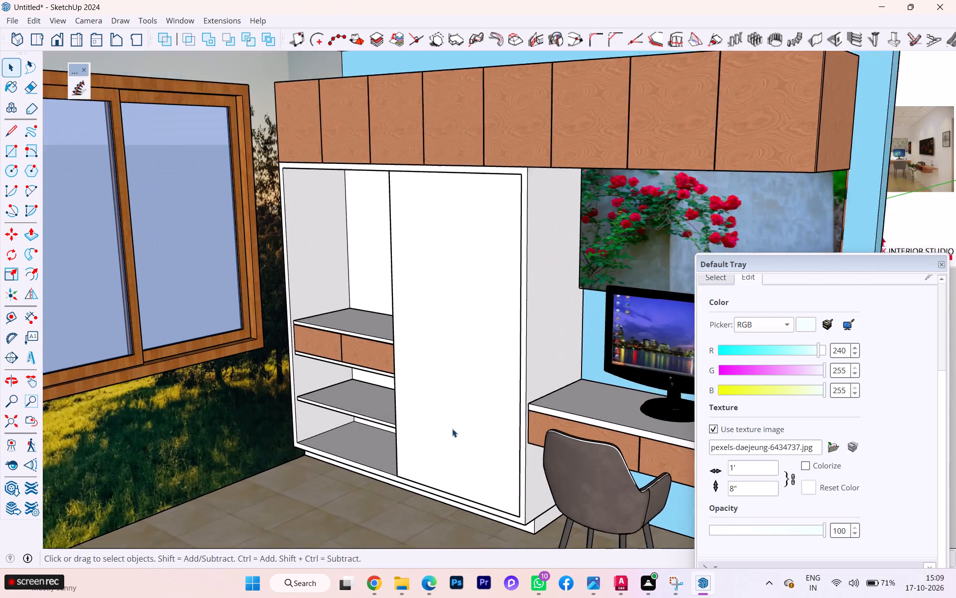
scroll(452, 429, "up", 2)
left_click(450, 461)
triple_click(438, 465)
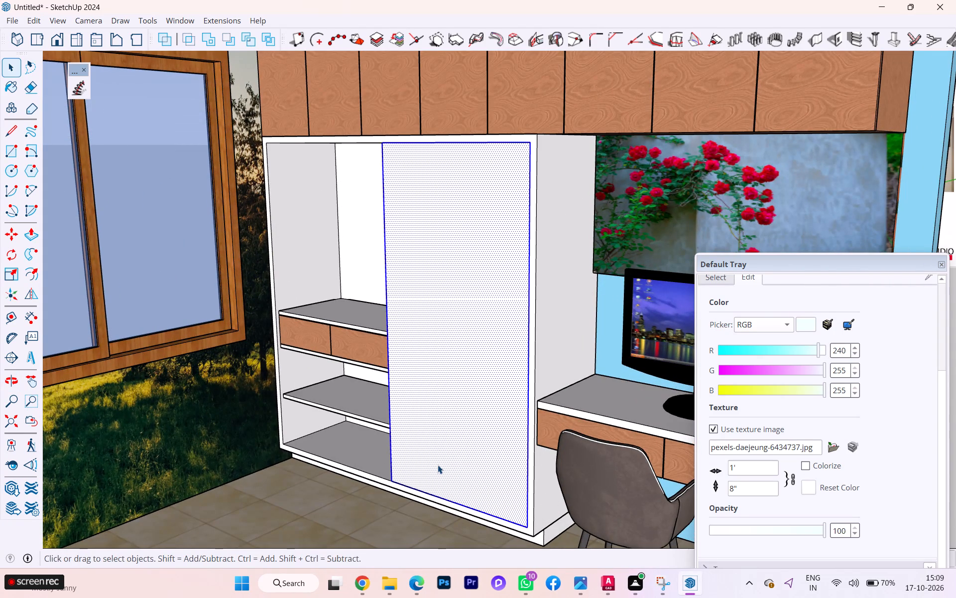
Examine the selected door panel's side edge and its fit against the central divider and the wardrobe frame.
scroll(438, 465, "down", 2)
middle_click_drag(435, 463, 679, 485)
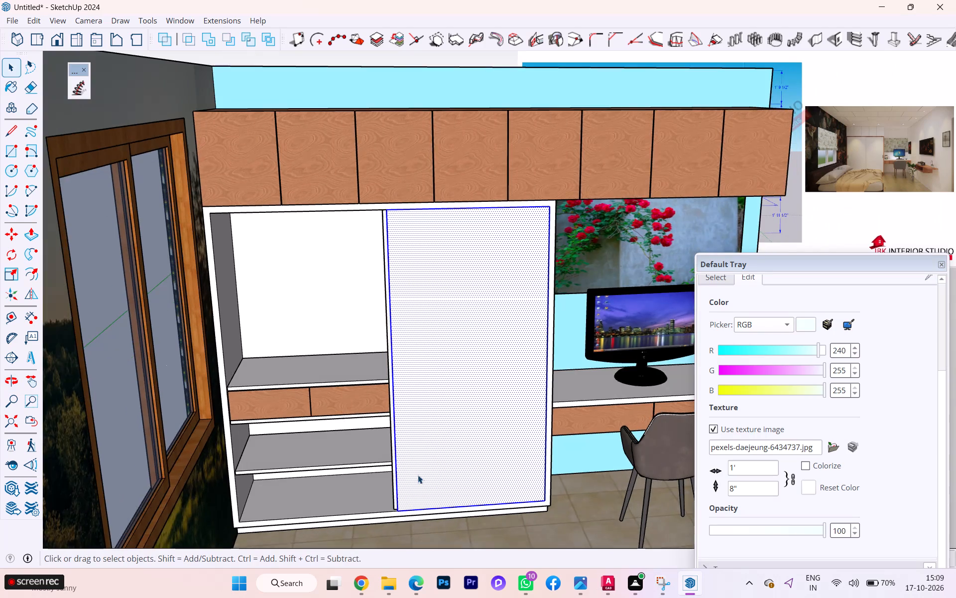
scroll(418, 475, "up", 5)
scroll(406, 472, "down", 1)
scroll(374, 492, "up", 3)
scroll(377, 492, "down", 3)
middle_click_drag(384, 490, 455, 500)
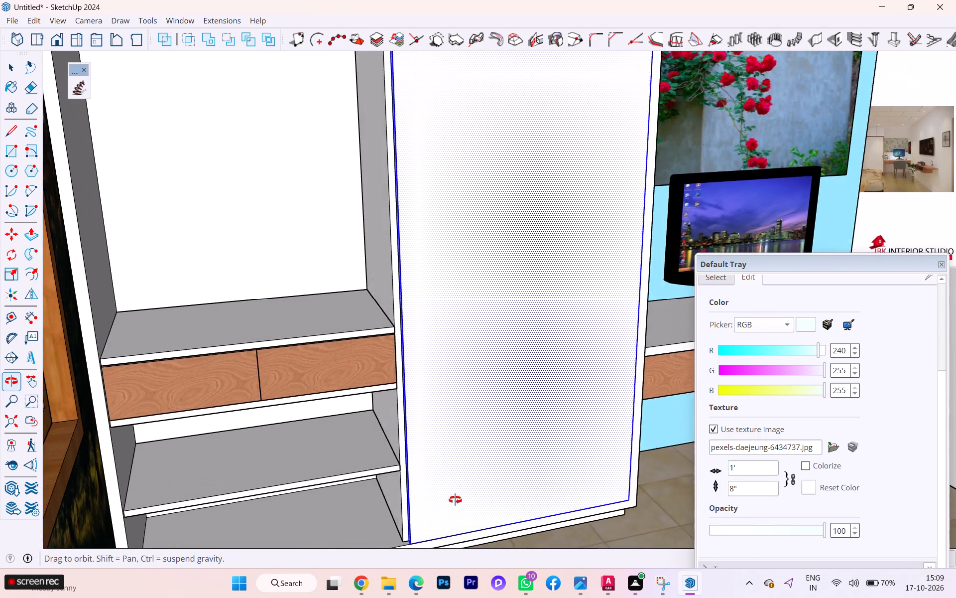
middle_click_drag(455, 500, 569, 490)
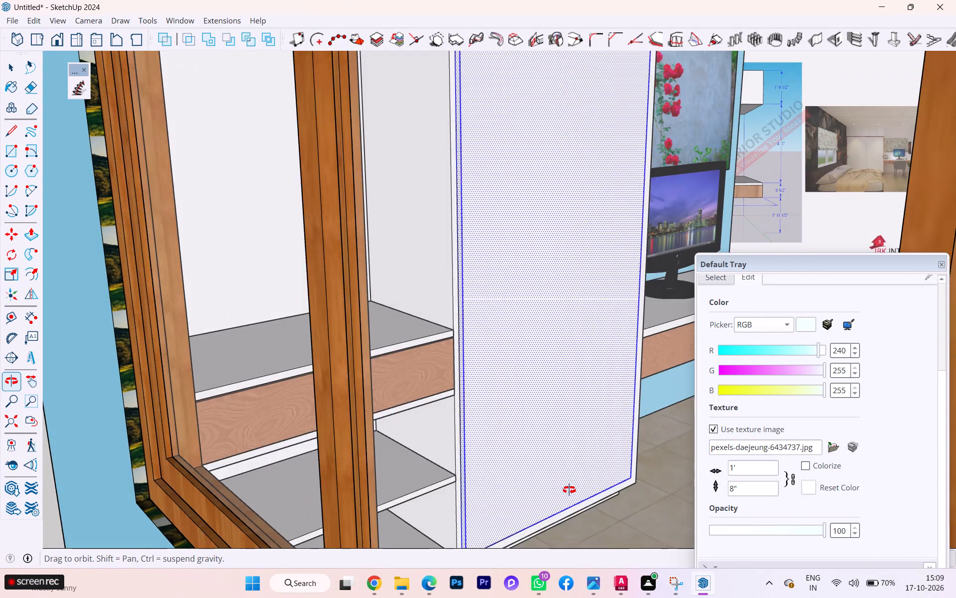
middle_click_drag(569, 490, 603, 490)
scroll(559, 494, "up", 3)
scroll(559, 490, "down", 1)
scroll(558, 490, "up", 3)
scroll(558, 489, "down", 3)
scroll(558, 489, "up", 5)
scroll(541, 489, "down", 2)
scroll(541, 489, "up", 3)
scroll(541, 489, "down", 1)
scroll(541, 489, "up", 2)
scroll(478, 492, "down", 1)
middle_click_drag(455, 495, 441, 496)
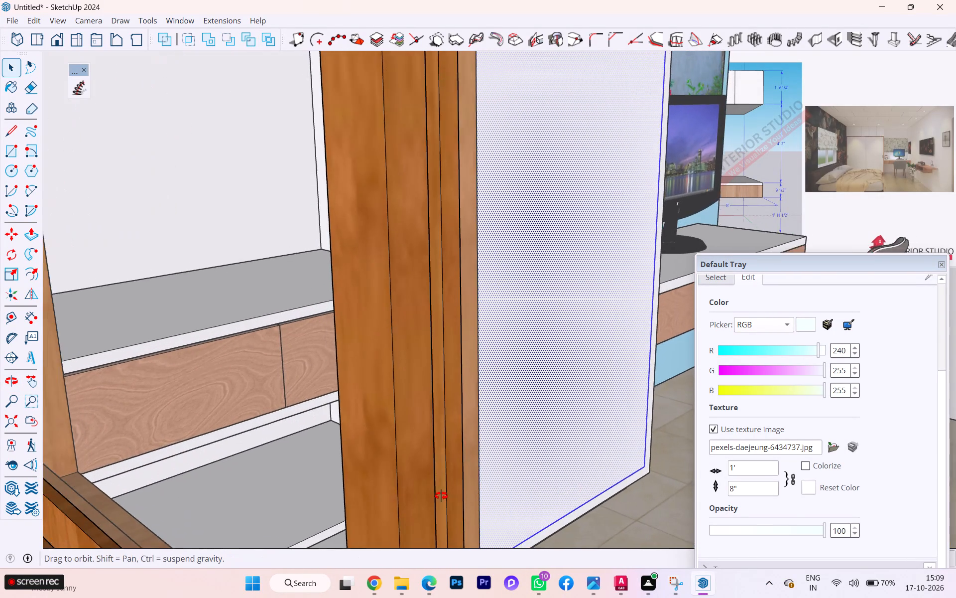
middle_click_drag(441, 496, 270, 490)
scroll(445, 391, "down", 2)
scroll(418, 389, "up", 1)
scroll(404, 388, "down", 2)
scroll(204, 375, "down", 7)
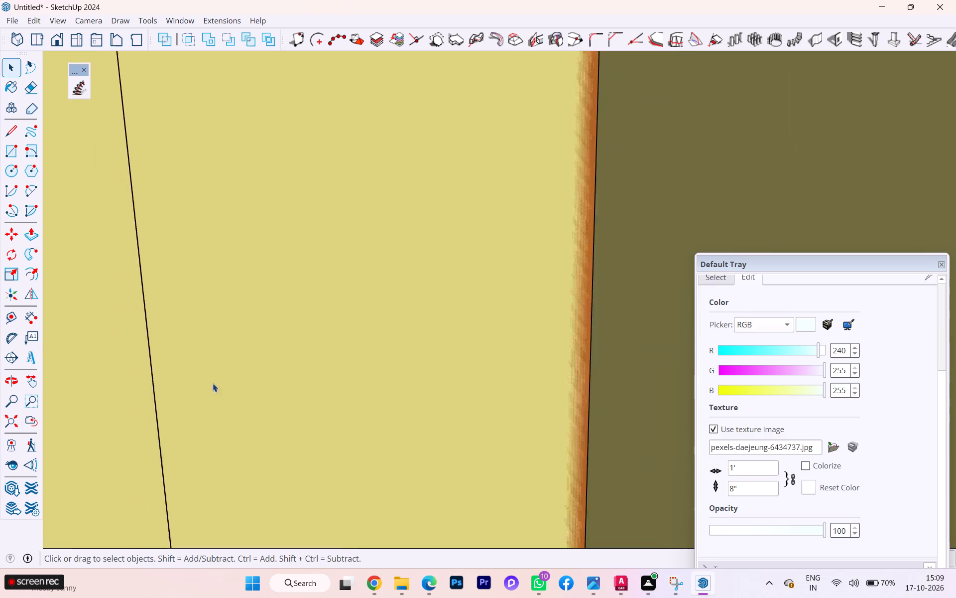
scroll(211, 383, "up", 4)
scroll(213, 383, "down", 2)
scroll(368, 405, "down", 2)
scroll(371, 406, "up", 1)
scroll(371, 406, "down", 6)
scroll(443, 422, "up", 1)
scroll(445, 423, "down", 2)
scroll(454, 426, "up", 7)
scroll(452, 430, "down", 4)
scroll(375, 415, "up", 1)
scroll(317, 402, "down", 1)
scroll(317, 402, "up", 3)
scroll(317, 402, "down", 1)
scroll(317, 402, "up", 2)
scroll(317, 402, "down", 9)
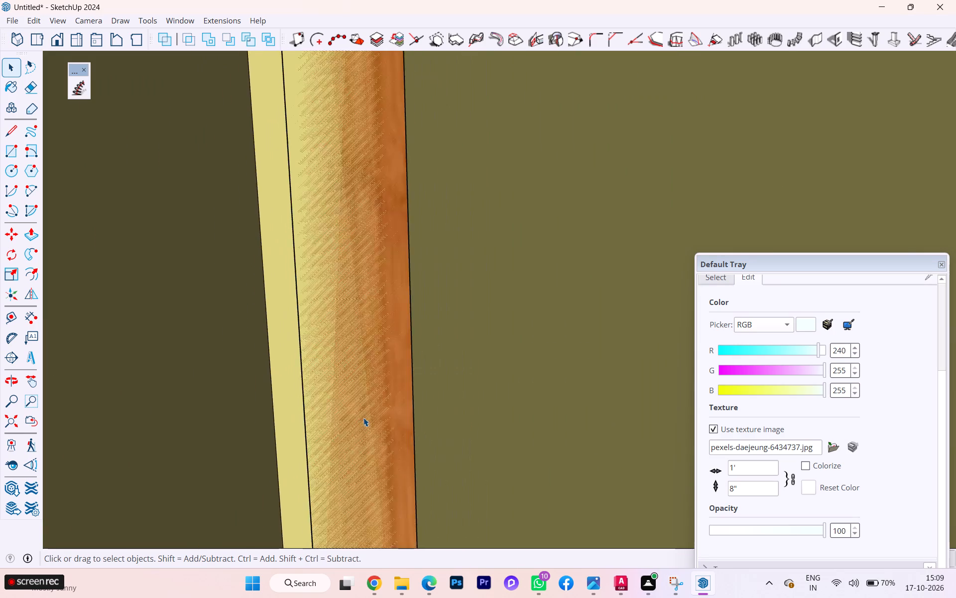
scroll(363, 418, "down", 4)
scroll(364, 418, "up", 1)
scroll(364, 418, "down", 1)
scroll(413, 420, "down", 8)
scroll(256, 415, "down", 7)
scroll(501, 428, "up", 1)
scroll(501, 428, "down", 2)
scroll(501, 428, "up", 4)
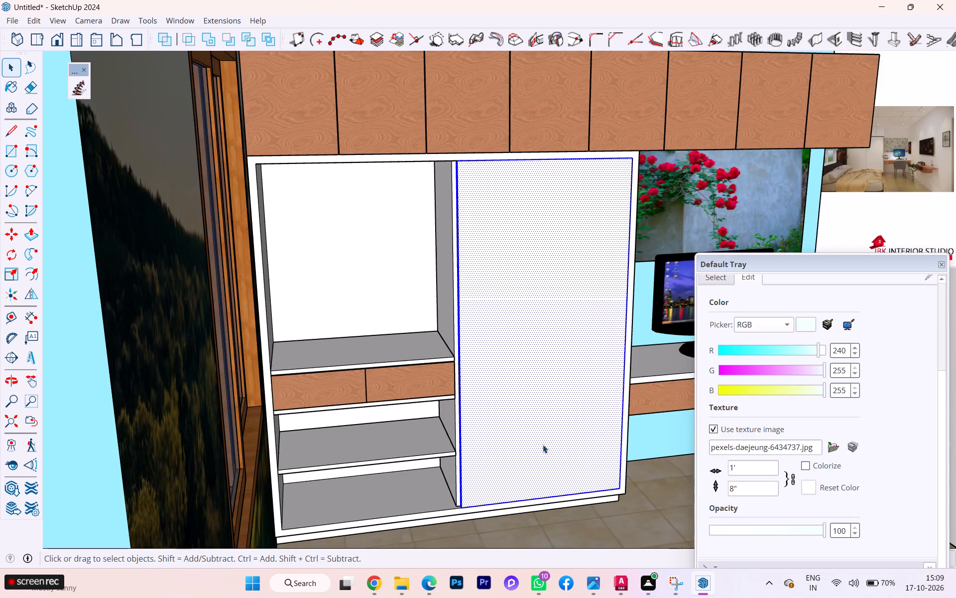
Make a group from the selected full-height door panel on the wardrobe's right half.
scroll(566, 459, "up", 4)
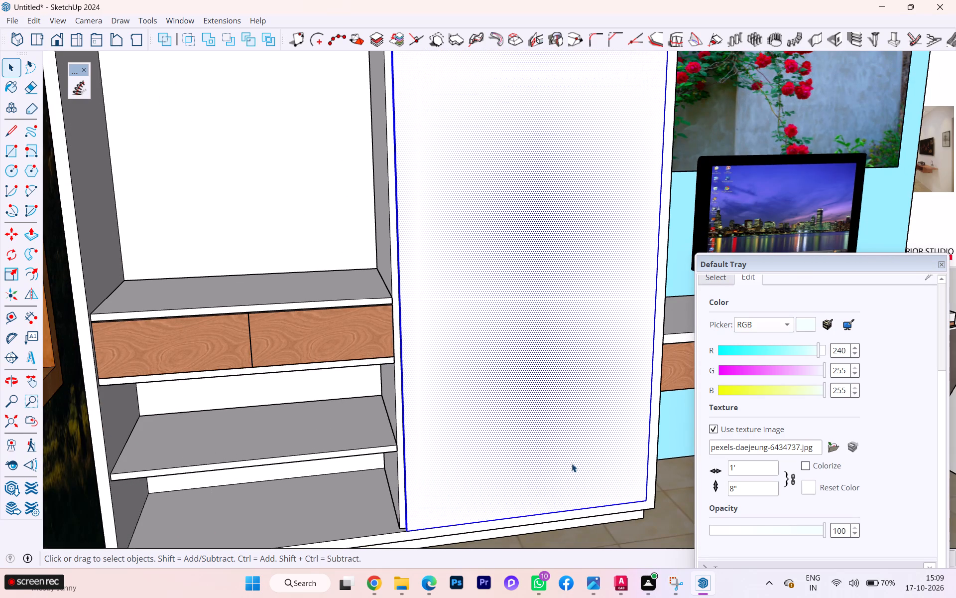
right_click(407, 487)
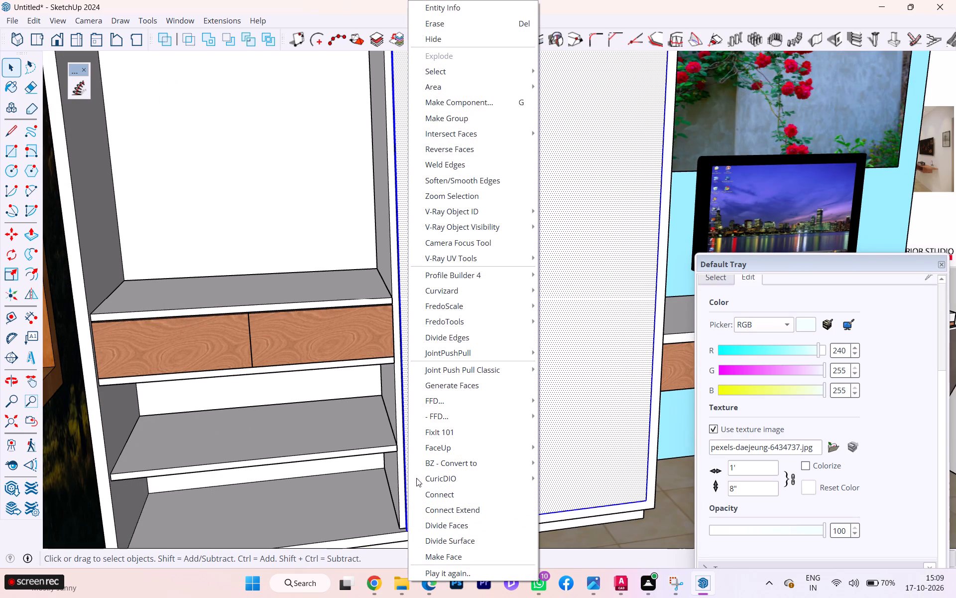
left_click(472, 119)
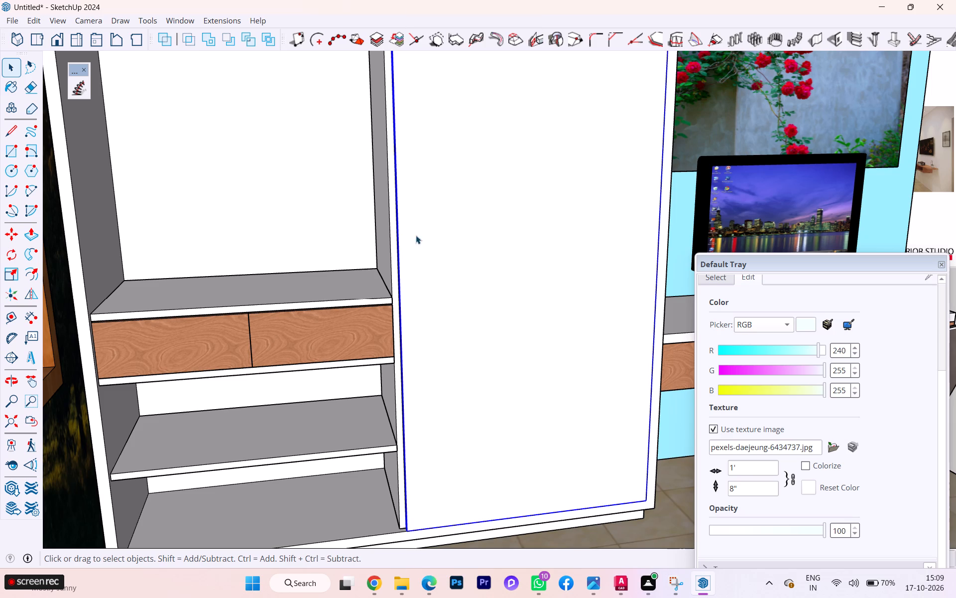
Examine the grouped door panel's fit in the wardrobe from the front and from the desk side.
scroll(430, 329, "down", 3)
scroll(330, 405, "down", 4)
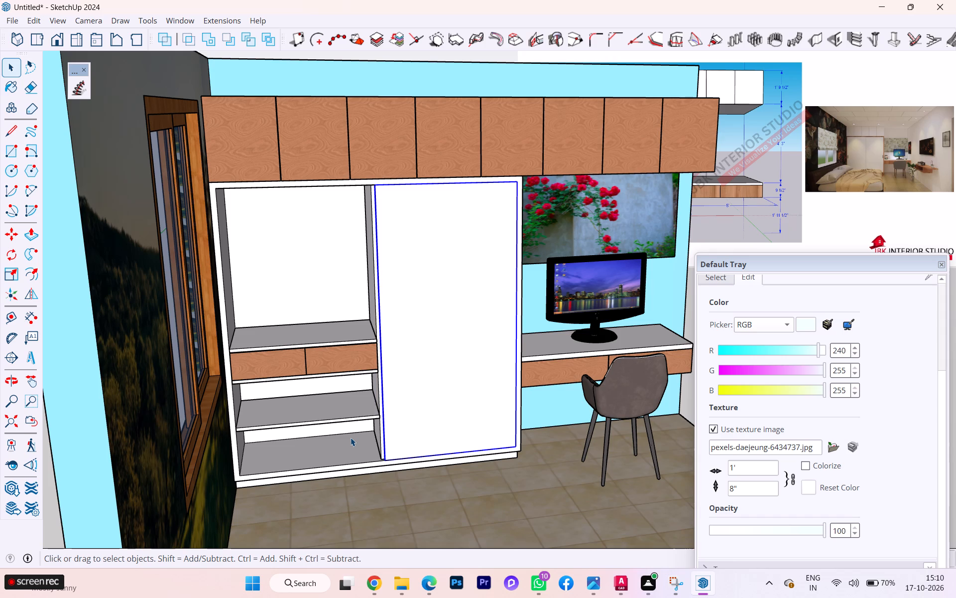
scroll(286, 425, "down", 2)
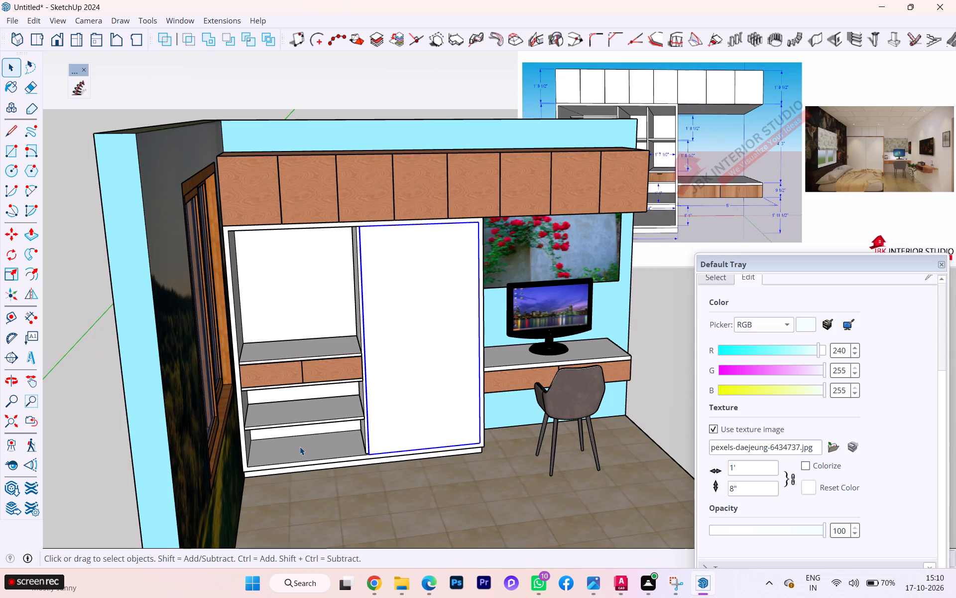
scroll(398, 470, "down", 2)
scroll(405, 429, "up", 9)
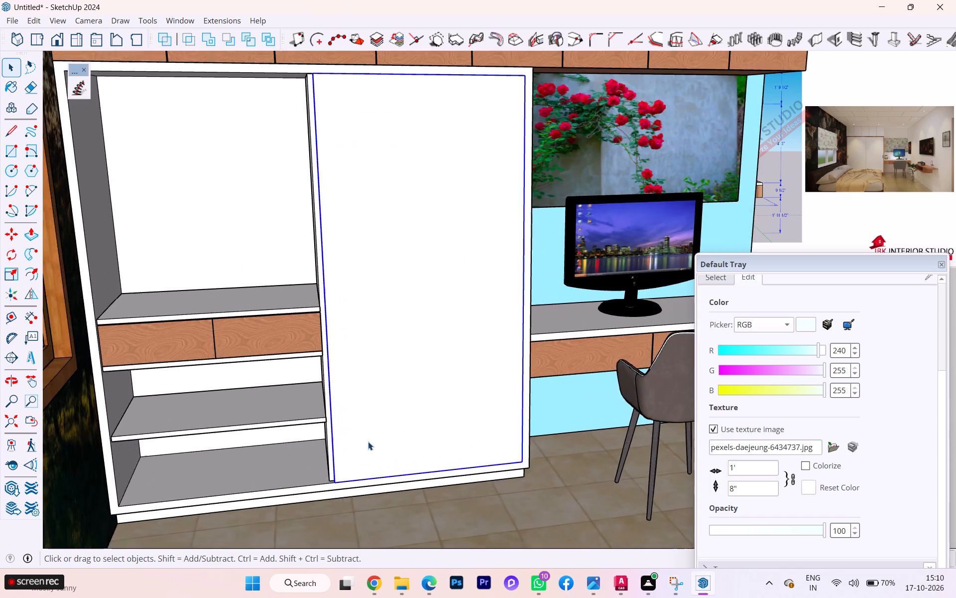
scroll(318, 469, "up", 8)
scroll(325, 483, "down", 1)
scroll(424, 500, "down", 2)
scroll(355, 488, "down", 2)
scroll(355, 488, "up", 1)
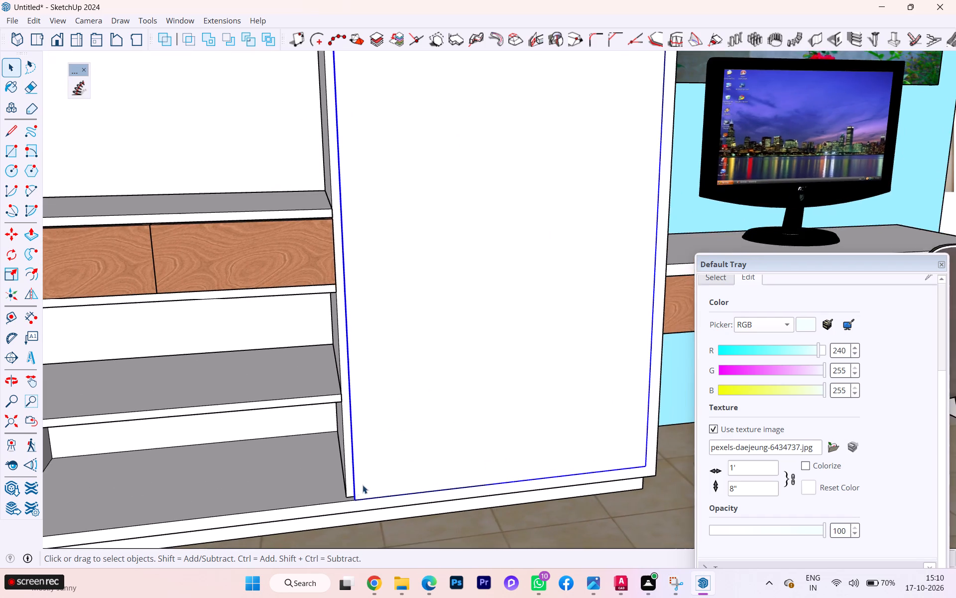
scroll(362, 485, "down", 5)
scroll(362, 480, "up", 6)
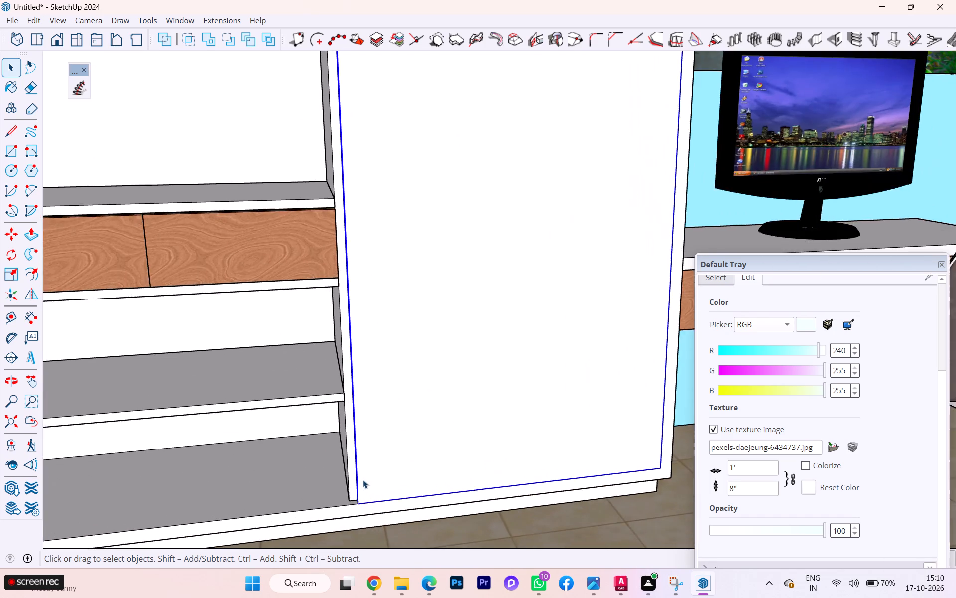
scroll(363, 480, "down", 3)
middle_click_drag(426, 490, 120, 491)
scroll(355, 461, "down", 2)
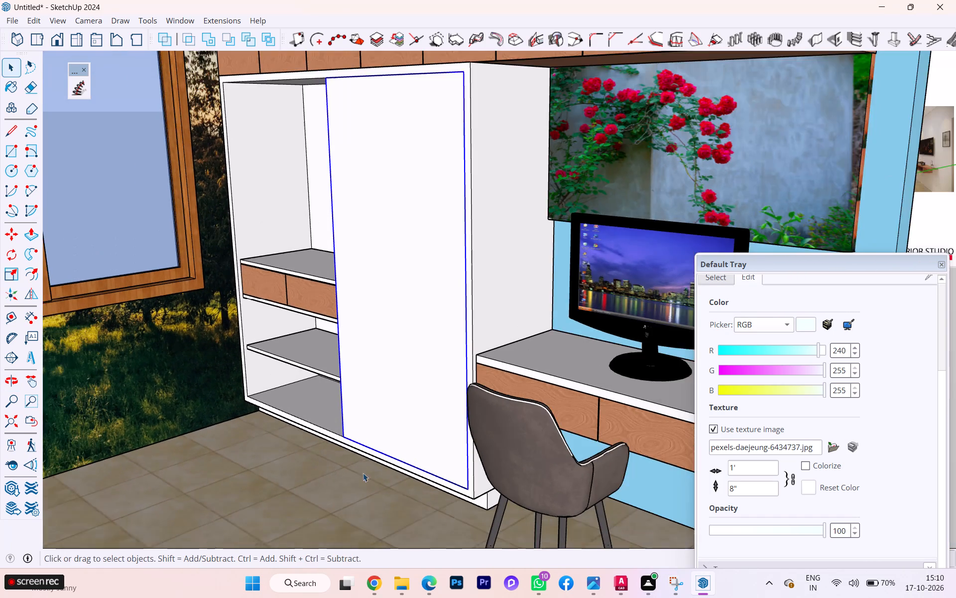
scroll(392, 496, "down", 3)
scroll(699, 493, "down", 2)
Hide the "wall" tag so the wardrobe can be reached from its window side.
scroll(755, 374, "up", 3)
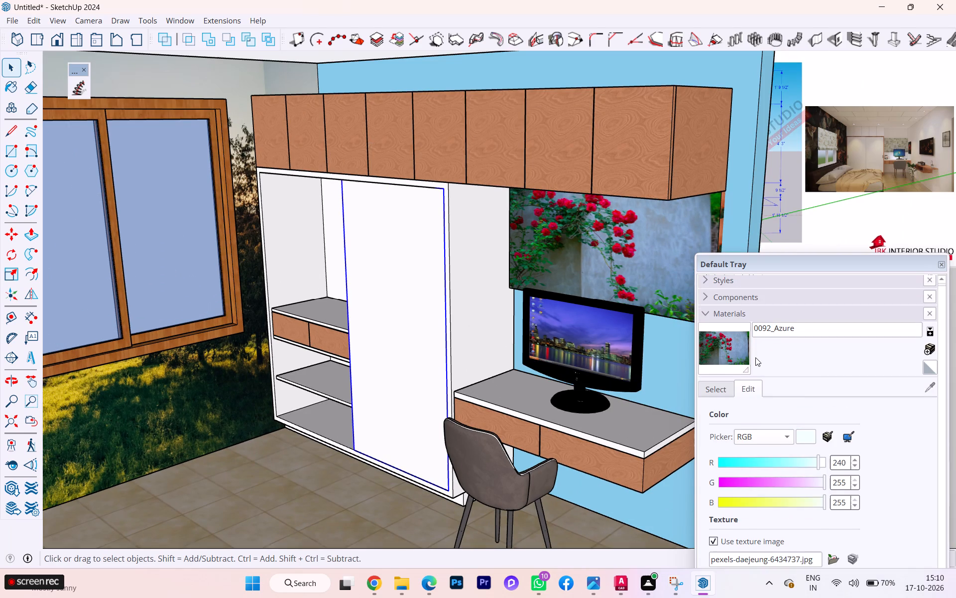
scroll(755, 357, "down", 2)
scroll(755, 357, "up", 3)
left_click(705, 323)
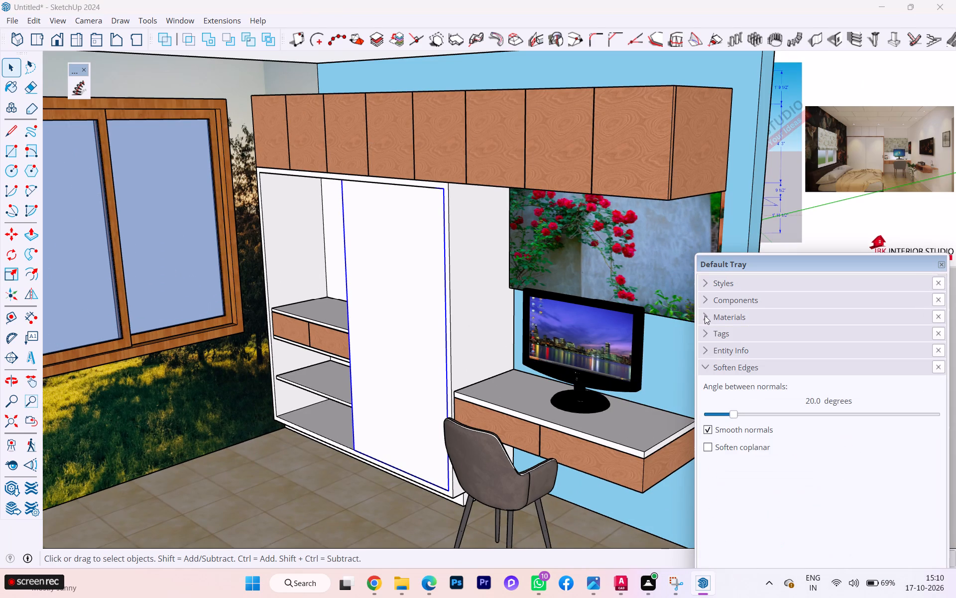
left_click(707, 314)
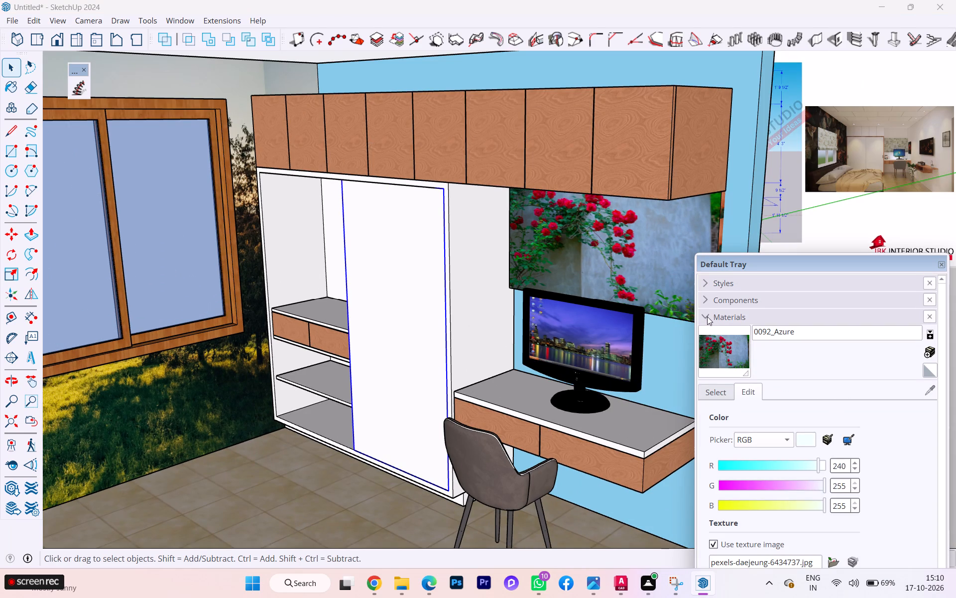
left_click(706, 300)
left_click(706, 300)
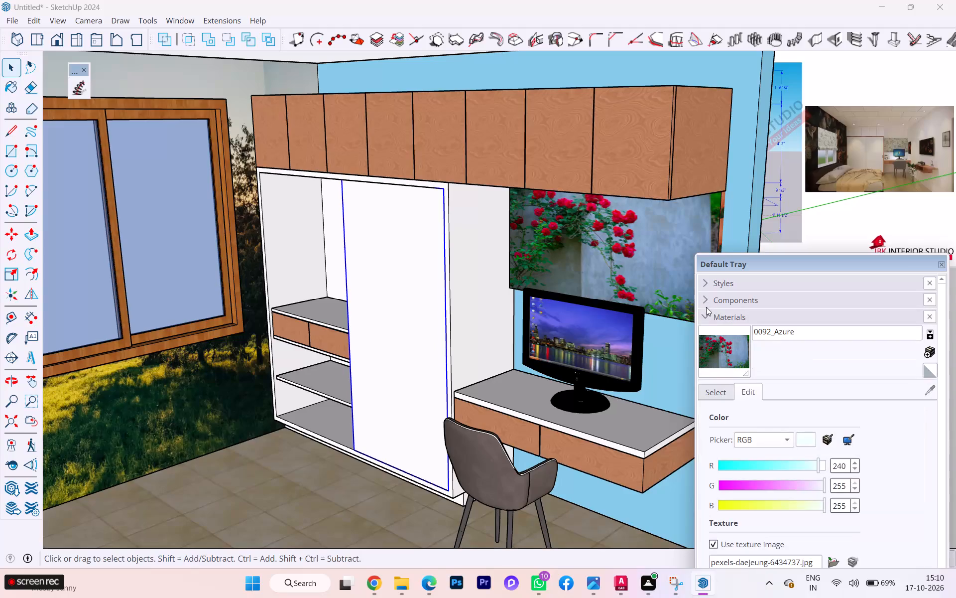
left_click(706, 312)
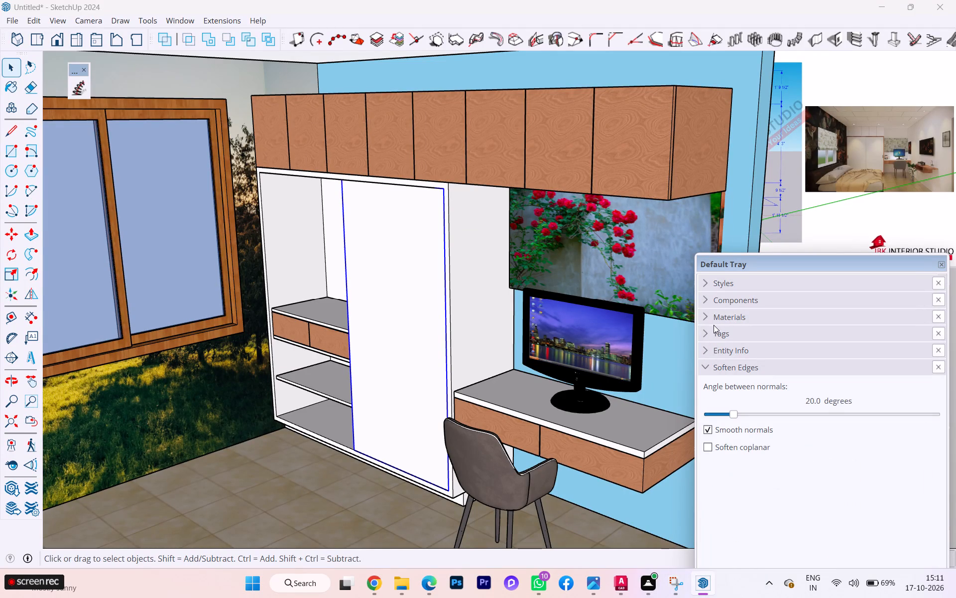
left_click(708, 283)
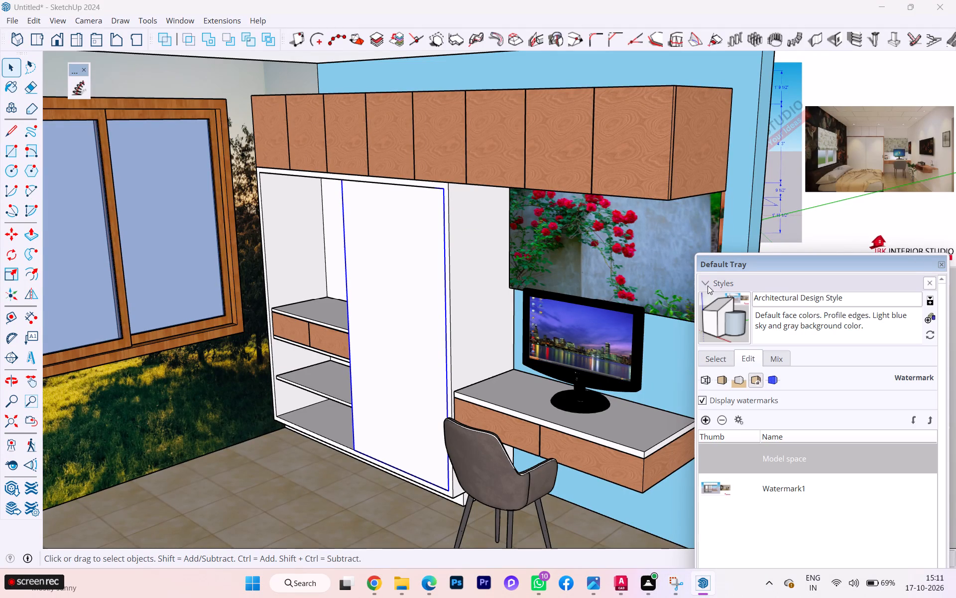
left_click(710, 285)
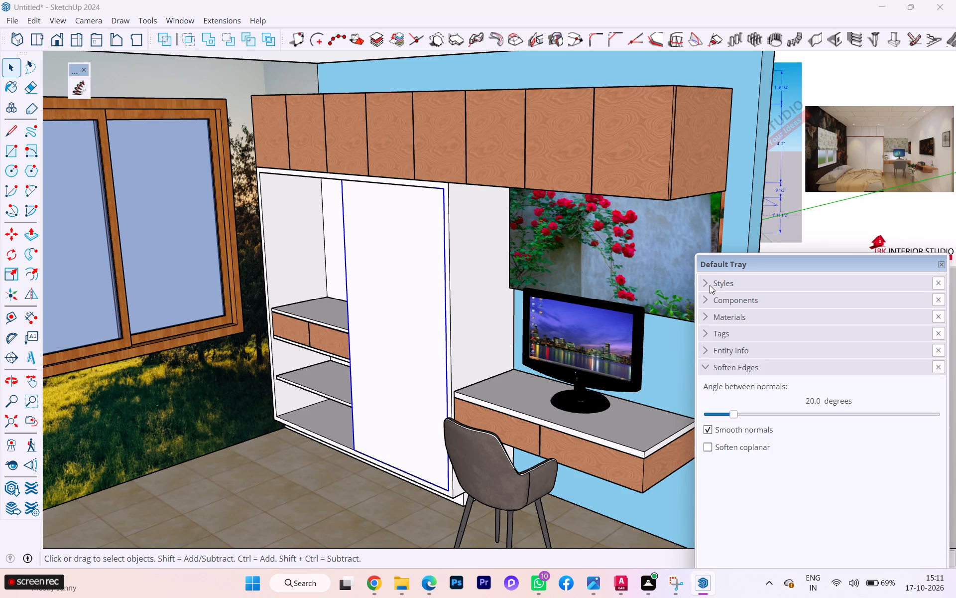
left_click(706, 334)
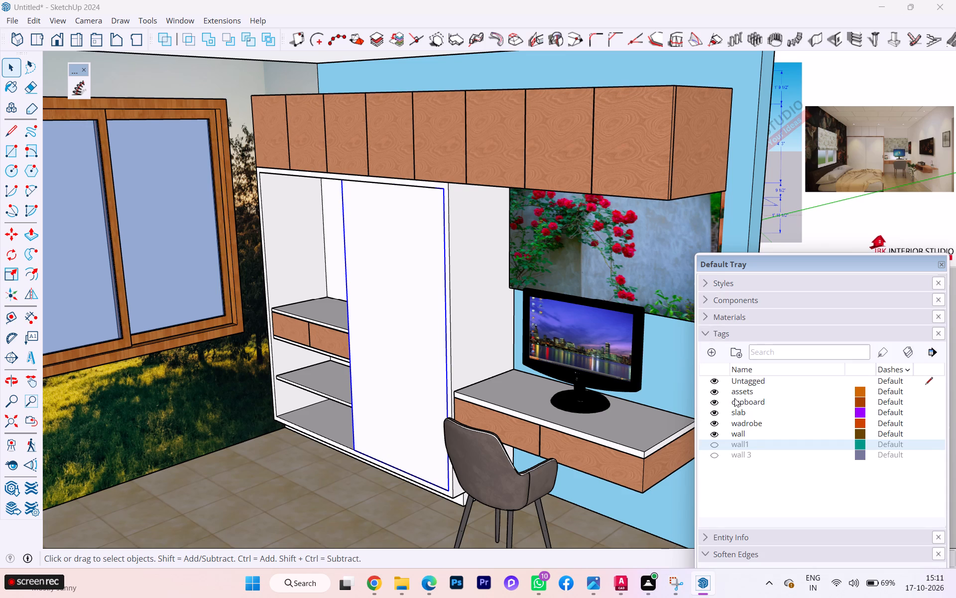
scroll(711, 462, "down", 3)
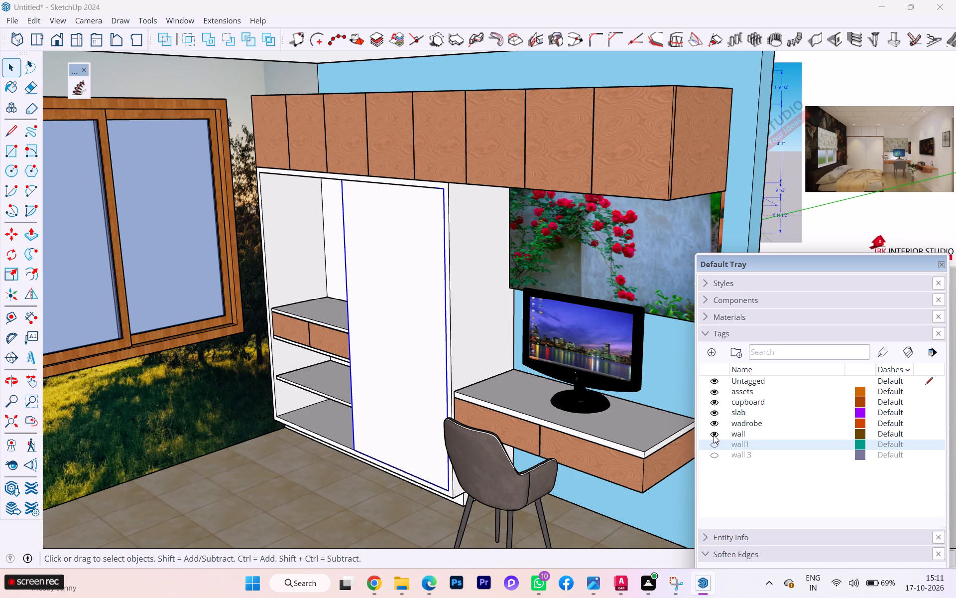
left_click(714, 435)
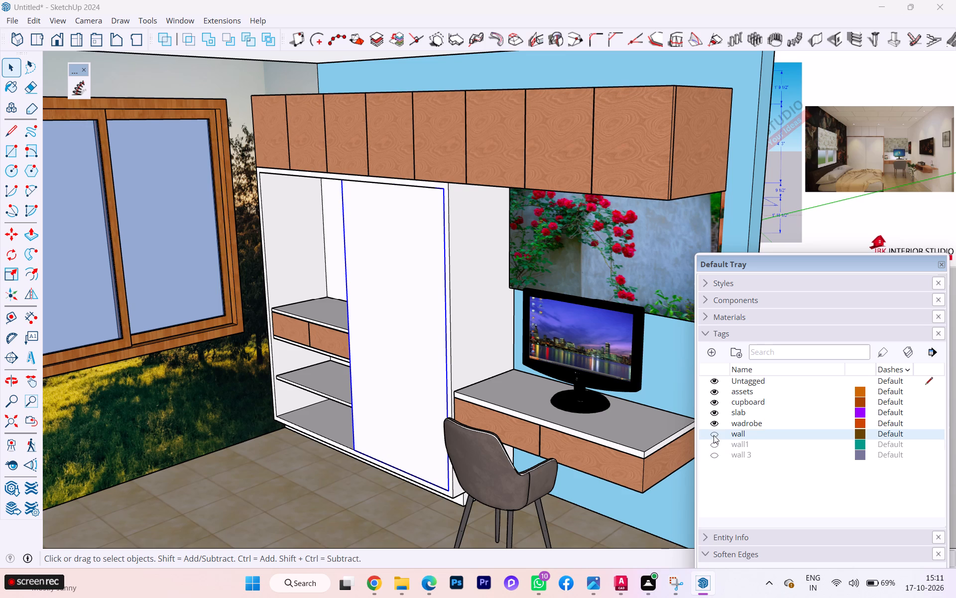
Inside the door panel group, Push/Pull its narrow side face to the central divider's far edge, covering the divider's front.
scroll(249, 408, "down", 2)
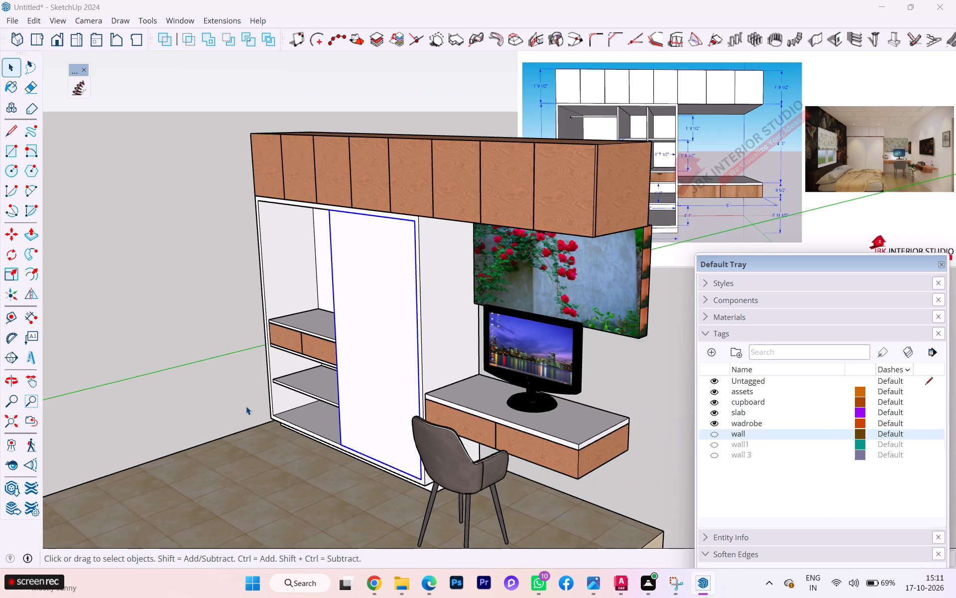
scroll(246, 406, "down", 4)
middle_click_drag(288, 416, 776, 385)
scroll(455, 438, "up", 3)
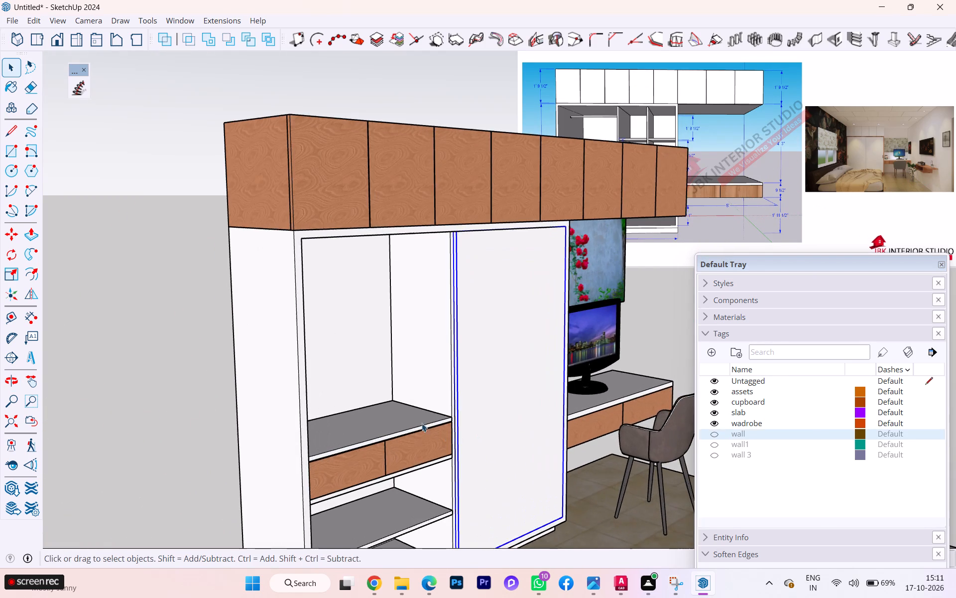
scroll(494, 425, "up", 1)
scroll(495, 425, "down", 1)
scroll(495, 425, "up", 2)
scroll(340, 329, "down", 2)
scroll(321, 328, "up", 1)
scroll(319, 328, "down", 7)
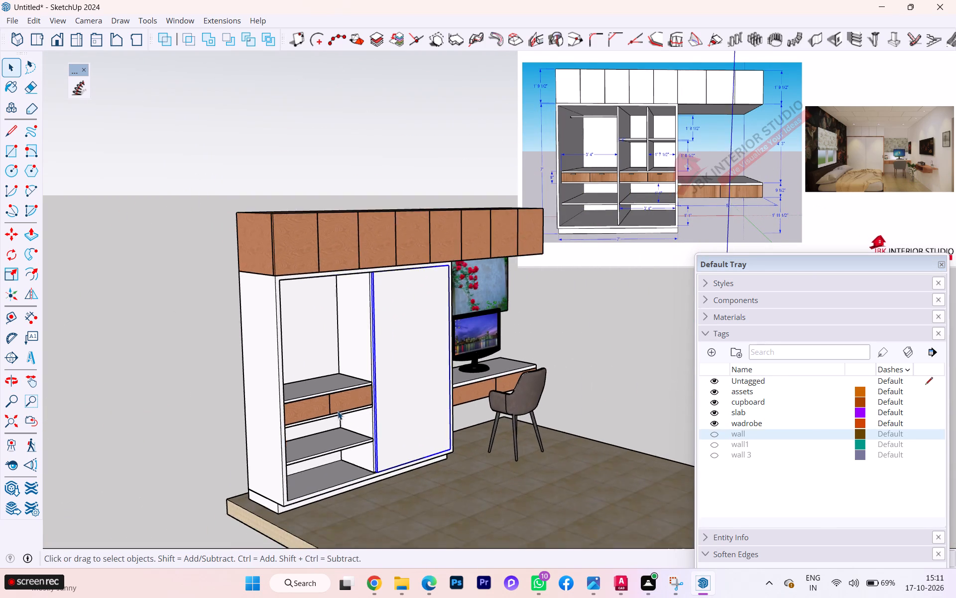
scroll(340, 415, "down", 1)
scroll(354, 487, "up", 9)
scroll(391, 471, "down", 1)
scroll(391, 471, "up", 1)
scroll(278, 477, "up", 2)
scroll(278, 477, "down", 4)
scroll(278, 477, "up", 2)
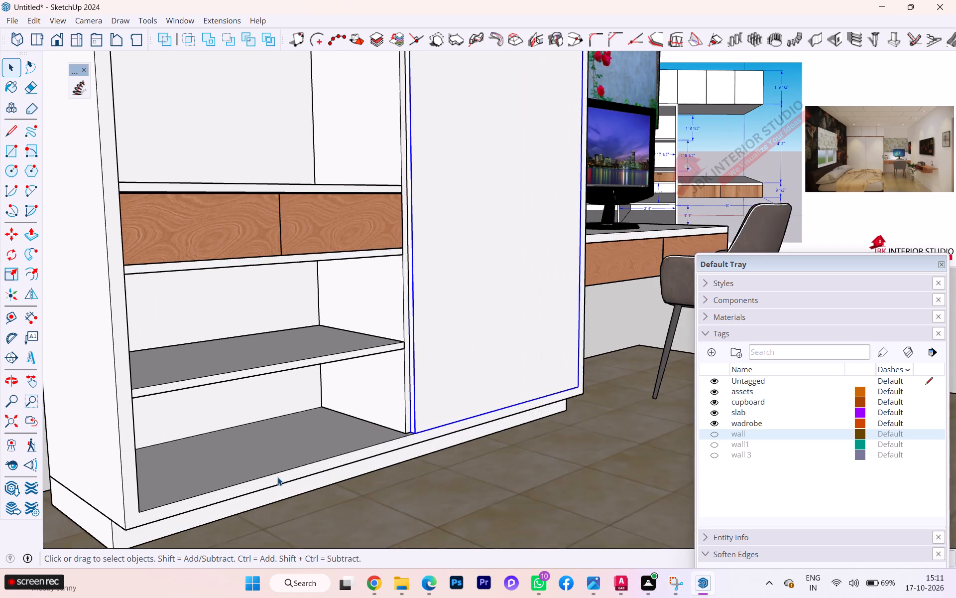
scroll(425, 476, "up", 2)
scroll(425, 476, "down", 1)
scroll(425, 475, "up", 1)
middle_click_drag(412, 406, 451, 415)
scroll(453, 419, "up", 1)
scroll(453, 419, "down", 1)
scroll(453, 419, "up", 3)
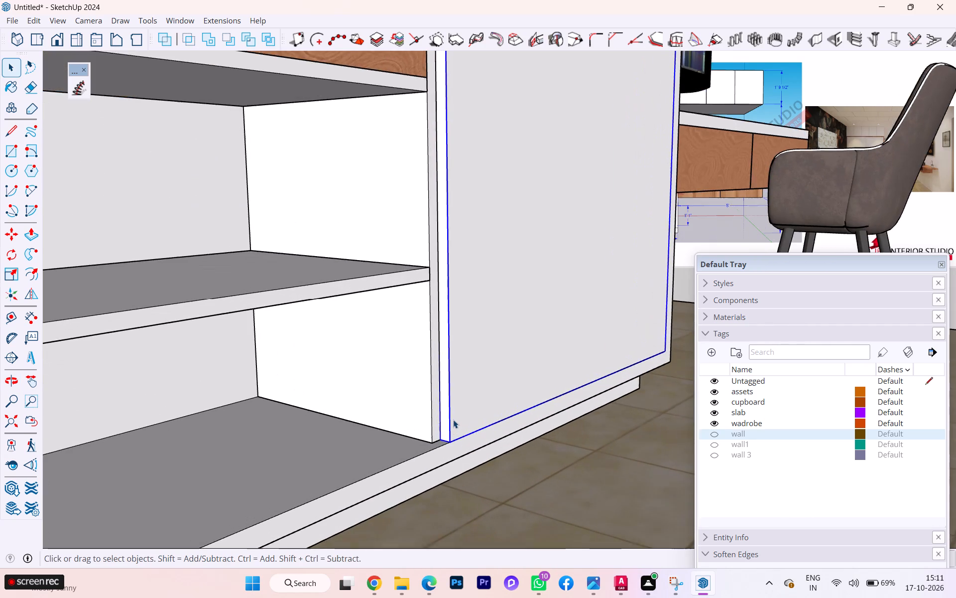
scroll(453, 420, "up", 2)
scroll(453, 420, "down", 3)
scroll(453, 420, "up", 1)
scroll(454, 420, "down", 1)
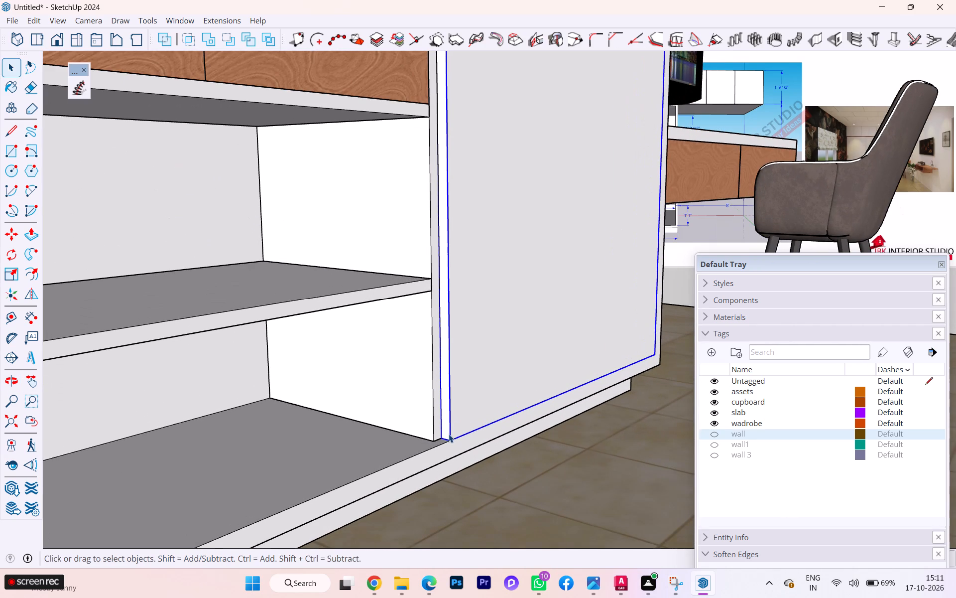
scroll(448, 434, "up", 2)
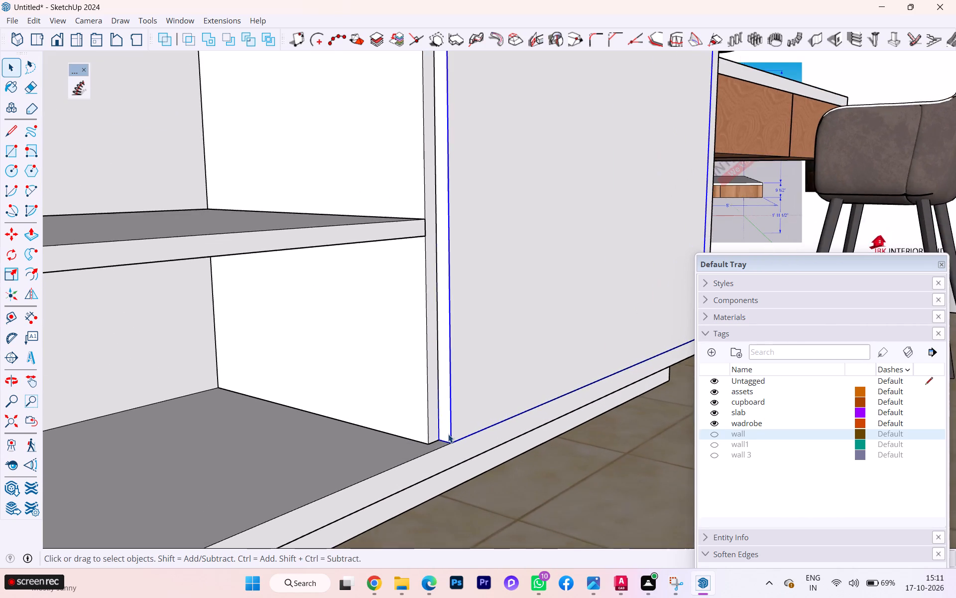
scroll(448, 434, "up", 3)
scroll(448, 430, "down", 1)
scroll(448, 430, "up", 3)
scroll(450, 423, "down", 1)
scroll(449, 420, "up", 1)
left_click(450, 405)
triple_click(441, 398)
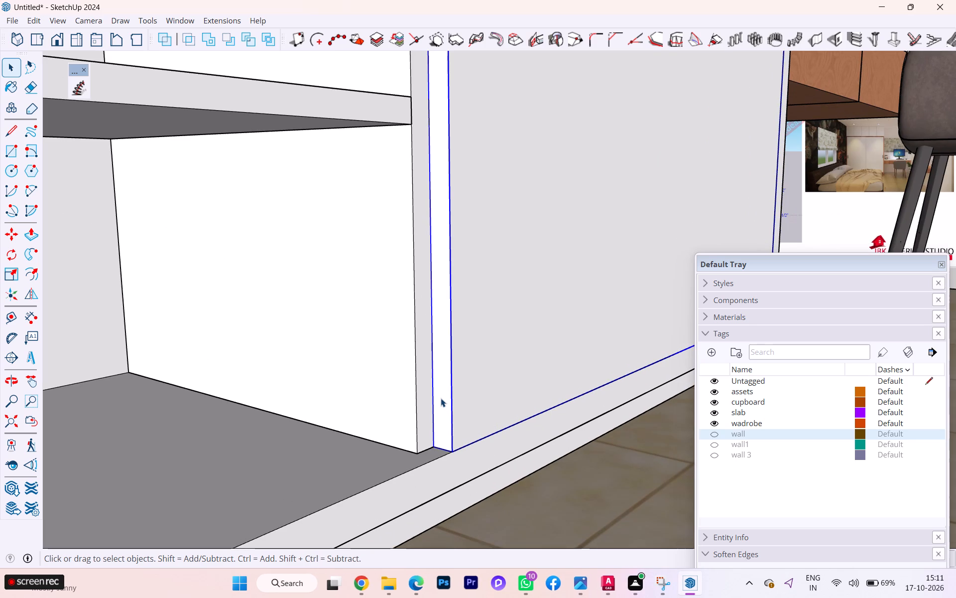
left_click(441, 398)
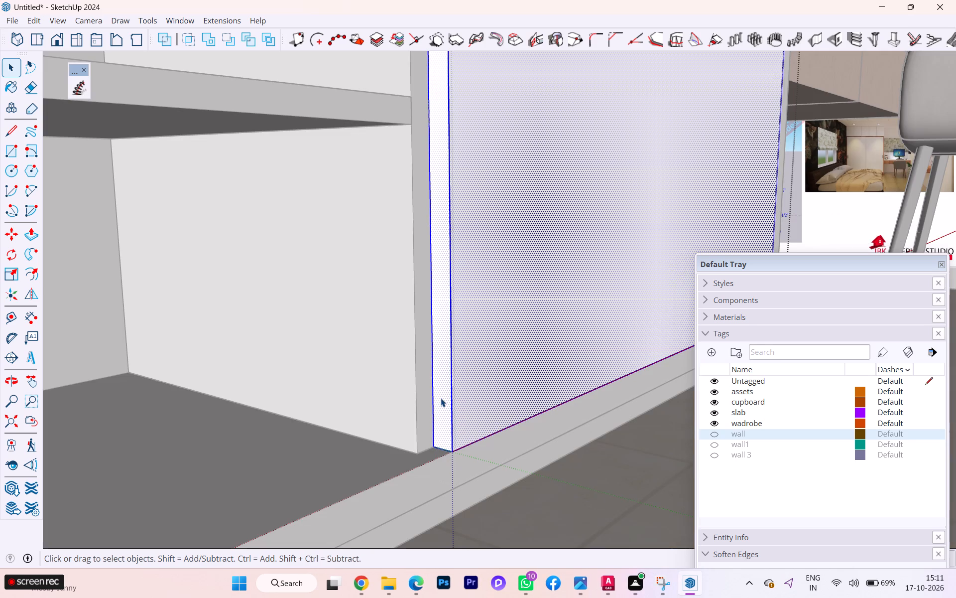
key("p")
left_click(441, 398)
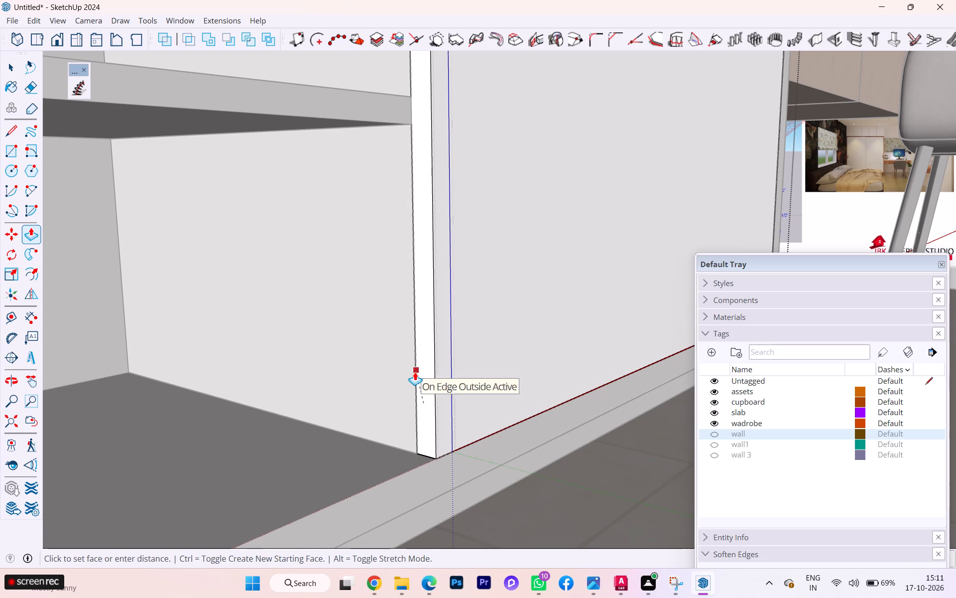
left_click(415, 372)
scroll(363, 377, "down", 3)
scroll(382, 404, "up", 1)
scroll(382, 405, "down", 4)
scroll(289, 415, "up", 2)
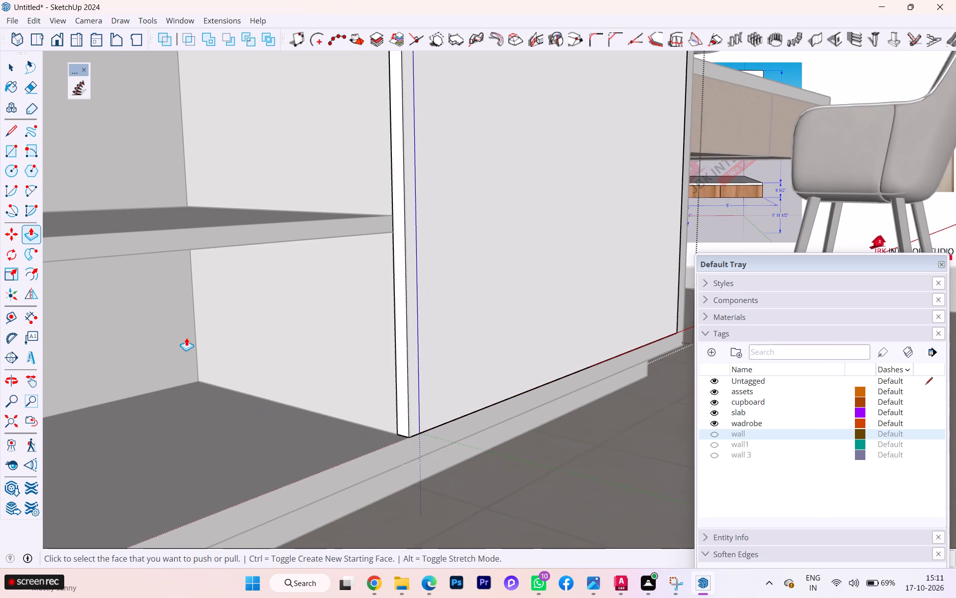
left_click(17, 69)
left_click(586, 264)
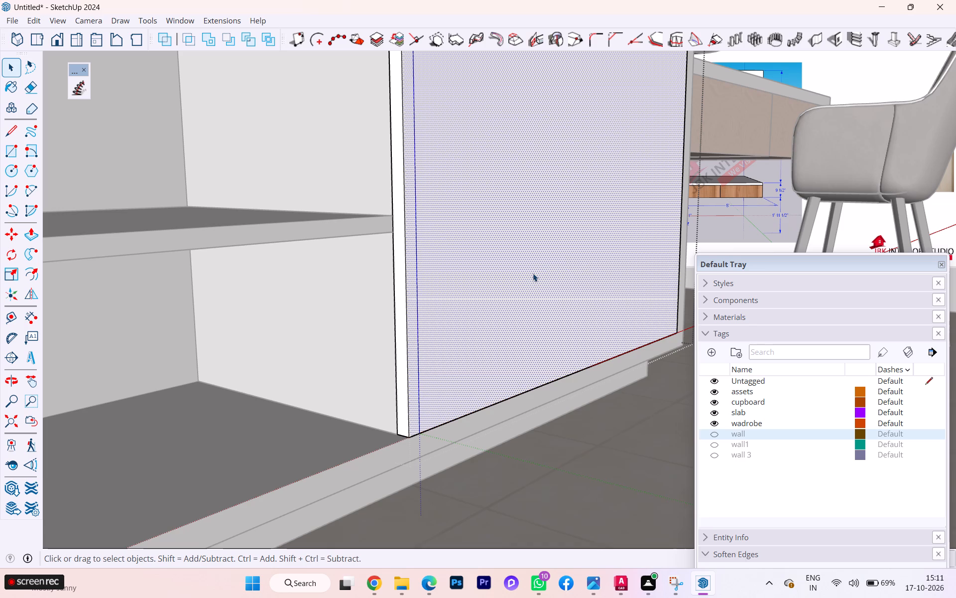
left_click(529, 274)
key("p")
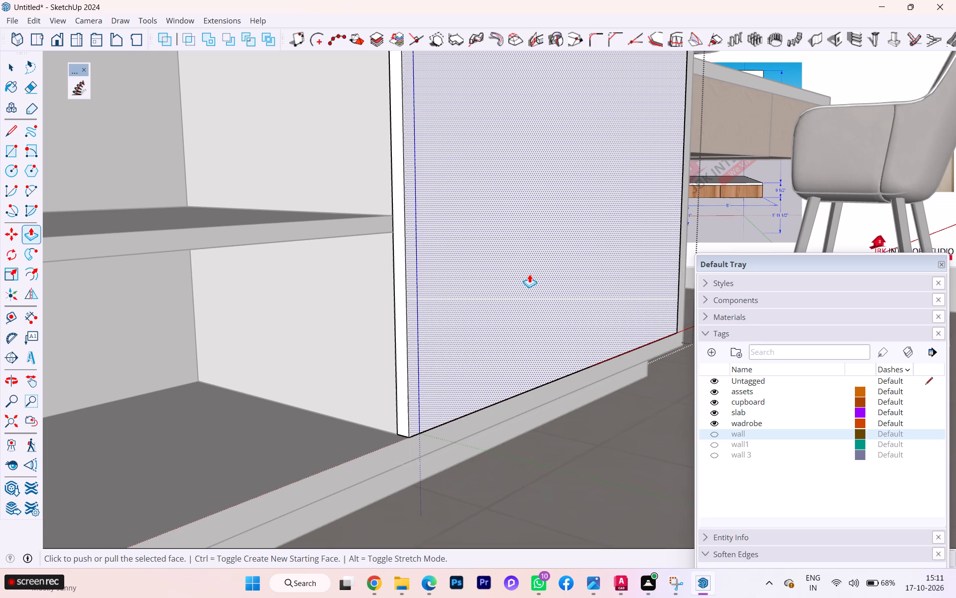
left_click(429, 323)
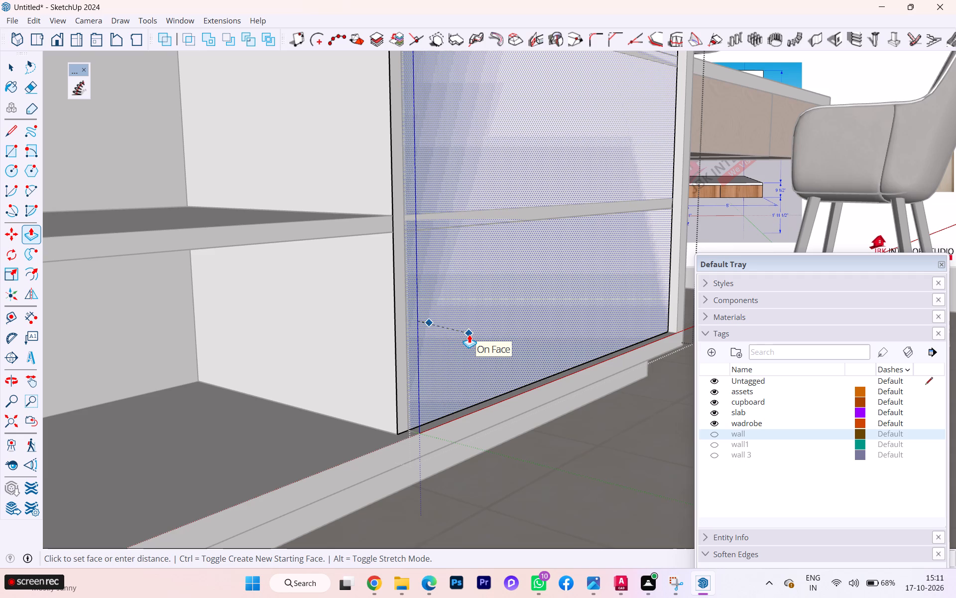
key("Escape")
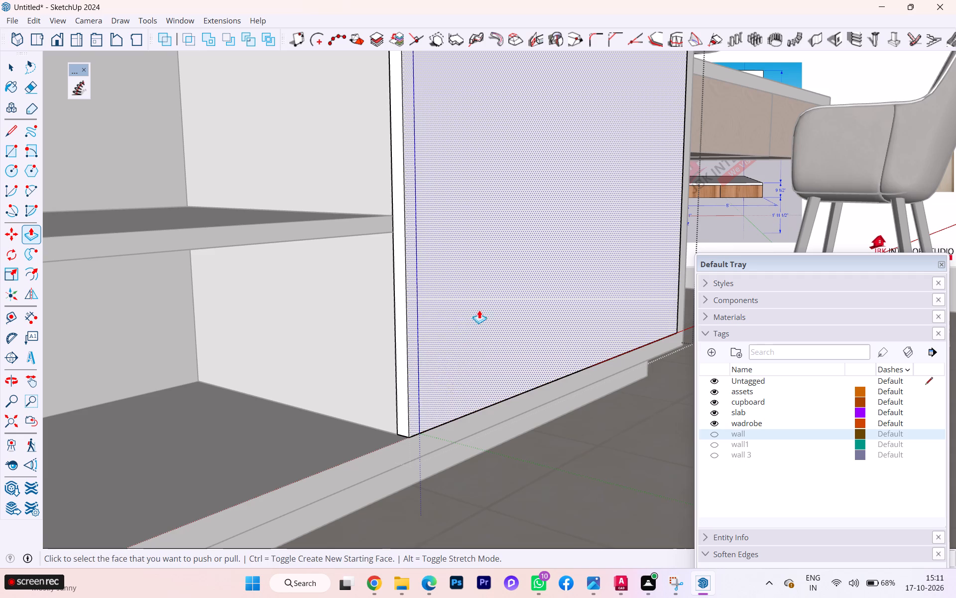
Push/Pull the door panel's front face inward, making the panel thinner and setting it back from the wardrobe frame's front edge.
scroll(314, 375, "up", 3)
scroll(520, 437, "up", 8)
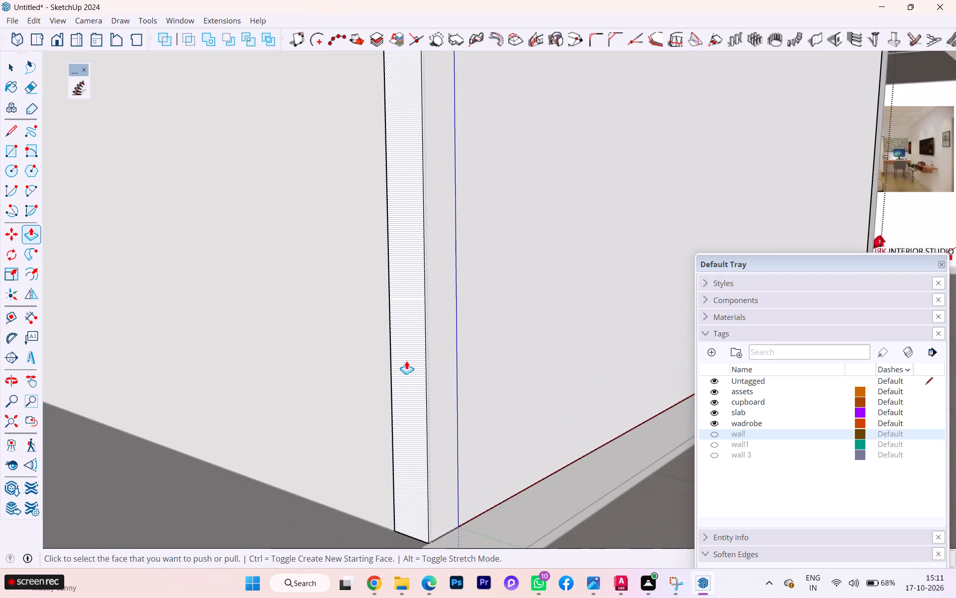
scroll(406, 361, "up", 4)
left_click(428, 409)
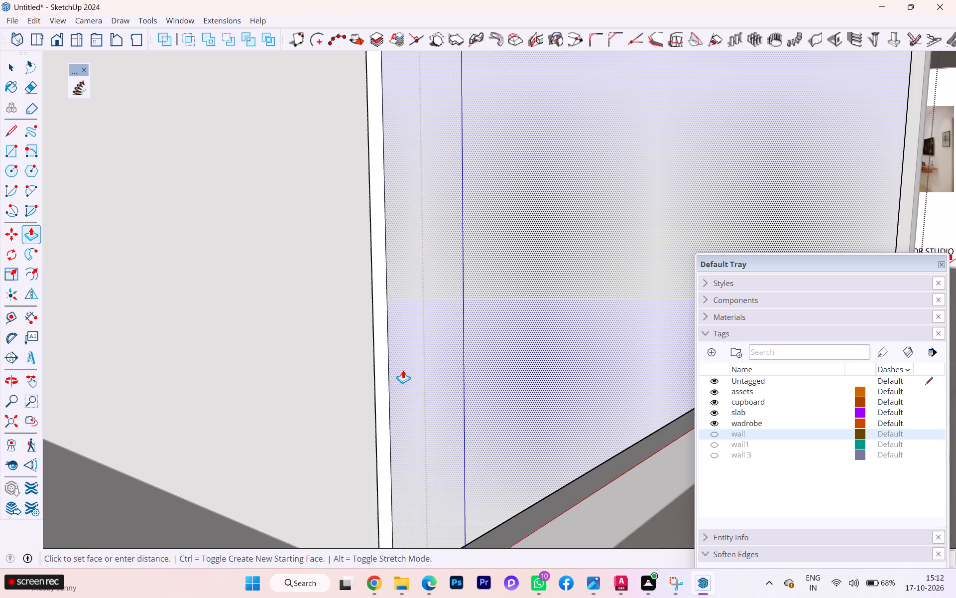
left_click(403, 370)
key("space")
Leave the door panel group and examine the thinned panel's fit against the frame, divider and base from both sides.
scroll(479, 349, "down", 6)
scroll(522, 364, "up", 3)
scroll(528, 371, "down", 1)
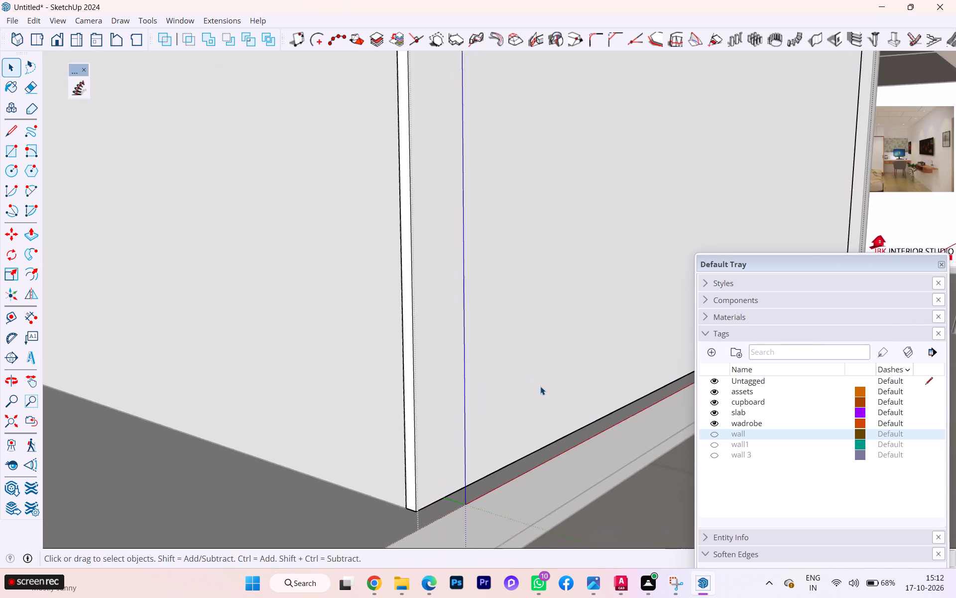
scroll(540, 387, "down", 9)
scroll(535, 390, "up", 1)
scroll(536, 391, "down", 2)
scroll(550, 408, "up", 1)
scroll(558, 417, "down", 2)
middle_click_drag(569, 432, 59, 468)
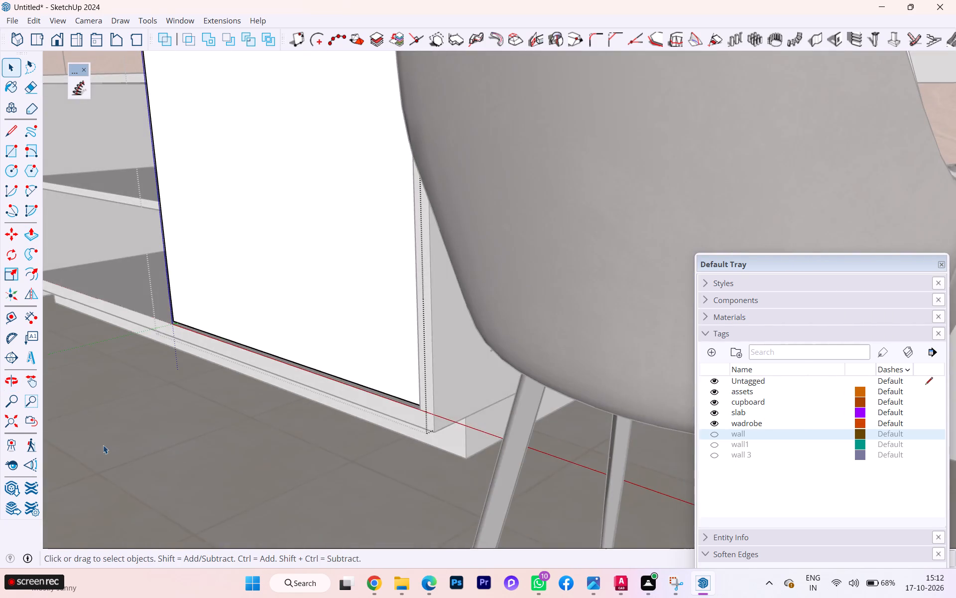
scroll(132, 432, "up", 6)
scroll(410, 406, "down", 7)
scroll(409, 405, "up", 3)
scroll(409, 406, "down", 4)
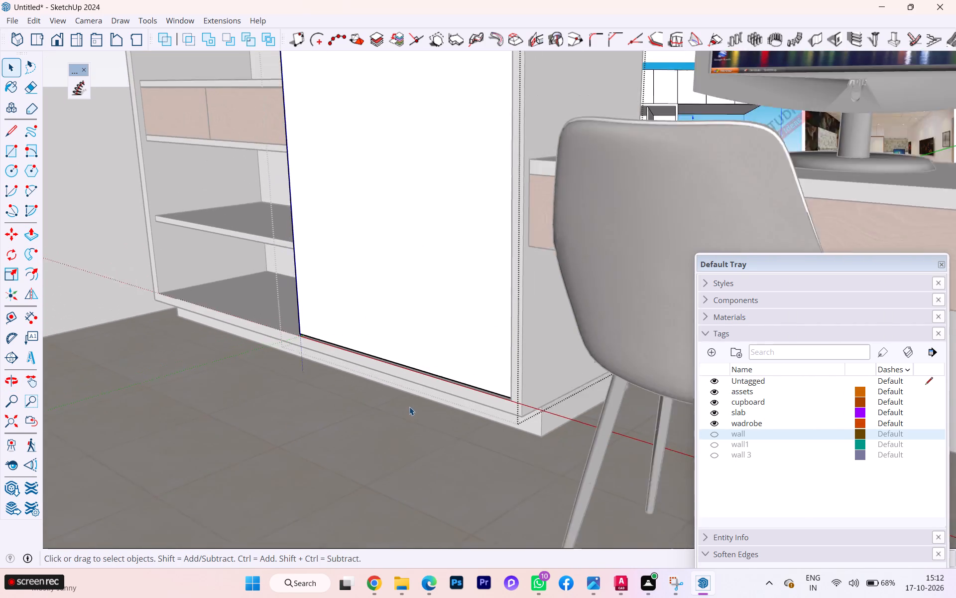
scroll(409, 407, "down", 2)
middle_click_drag(439, 403, 510, 481)
scroll(497, 400, "up", 2)
scroll(500, 392, "down", 1)
scroll(501, 391, "up", 4)
scroll(528, 389, "down", 1)
scroll(528, 390, "up", 1)
scroll(531, 391, "down", 2)
scroll(536, 393, "up", 1)
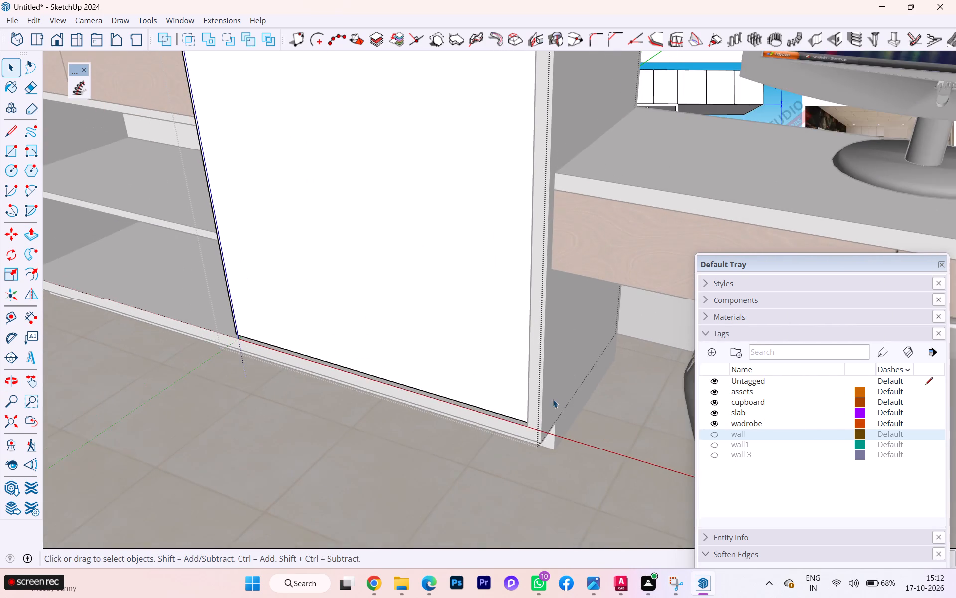
scroll(440, 419, "down", 1)
scroll(412, 417, "up", 6)
scroll(262, 301, "down", 1)
scroll(265, 302, "up", 1)
scroll(271, 303, "down", 10)
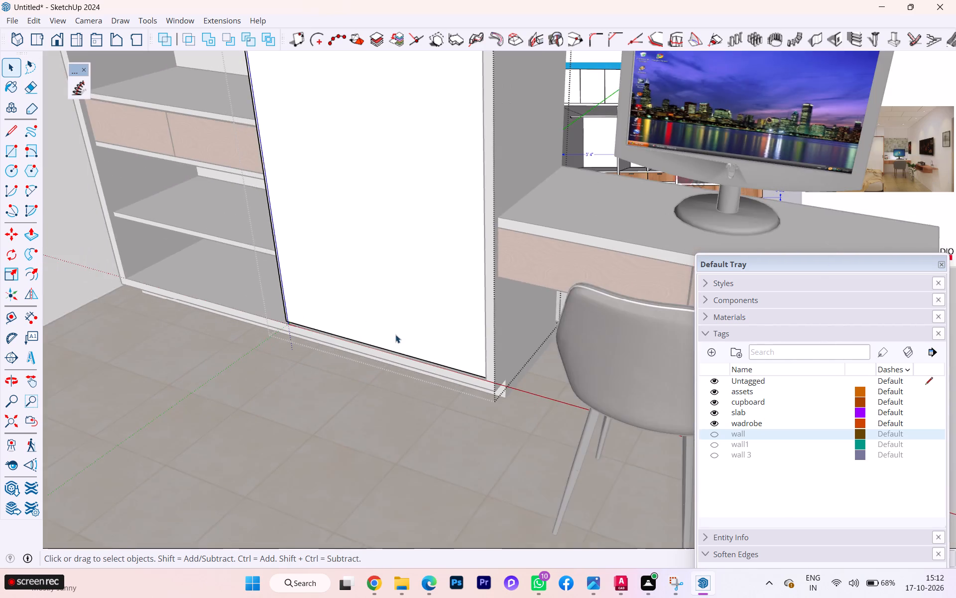
scroll(395, 334, "down", 3)
left_click(370, 399)
middle_click_drag(364, 383, 646, 346)
scroll(364, 383, "down", 1)
scroll(461, 372, "up", 4)
scroll(390, 367, "up", 4)
scroll(408, 365, "down", 4)
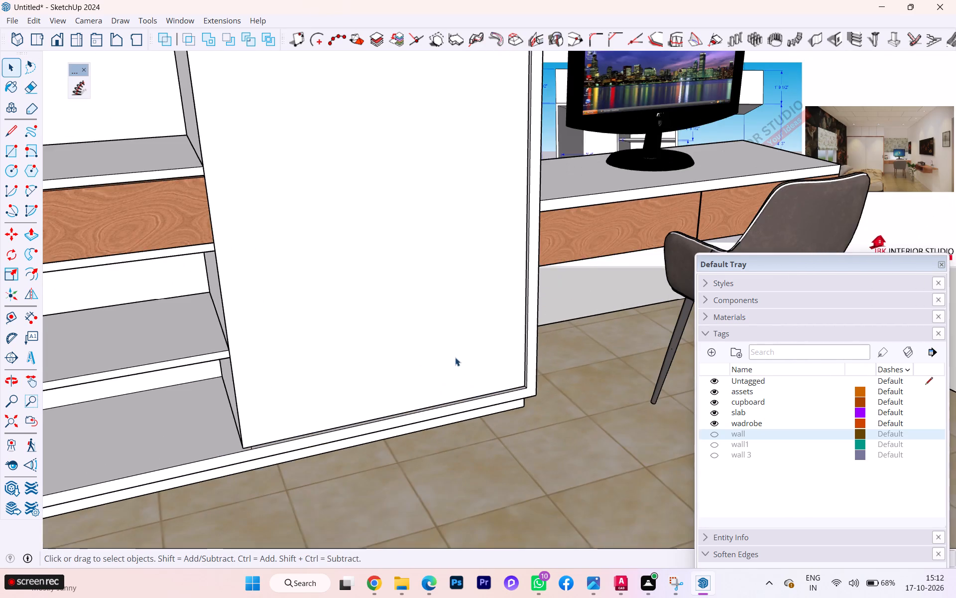
scroll(315, 357, "down", 1)
middle_click_drag(314, 357, 543, 337)
scroll(425, 406, "up", 4)
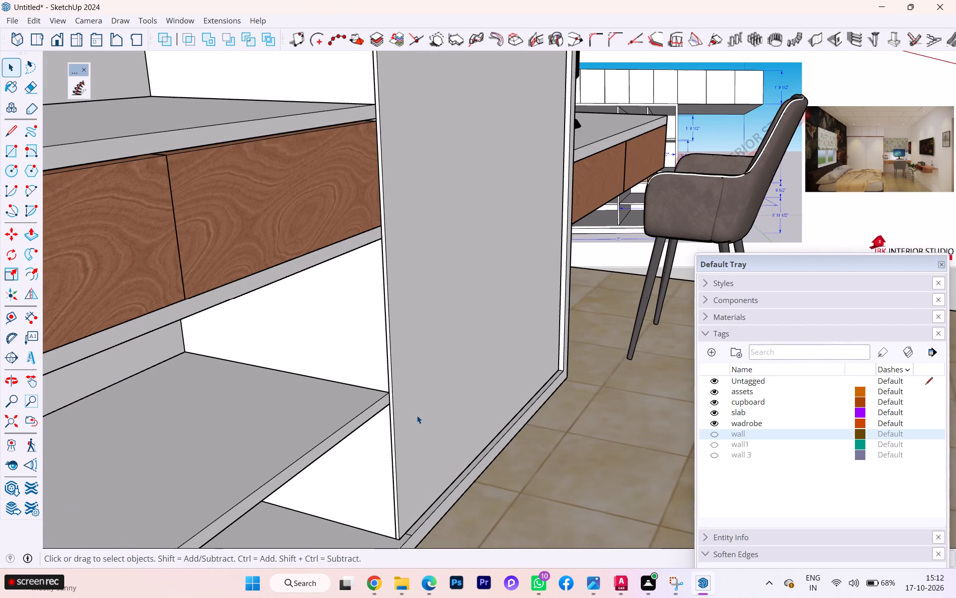
scroll(432, 414, "up", 4)
scroll(454, 410, "down", 4)
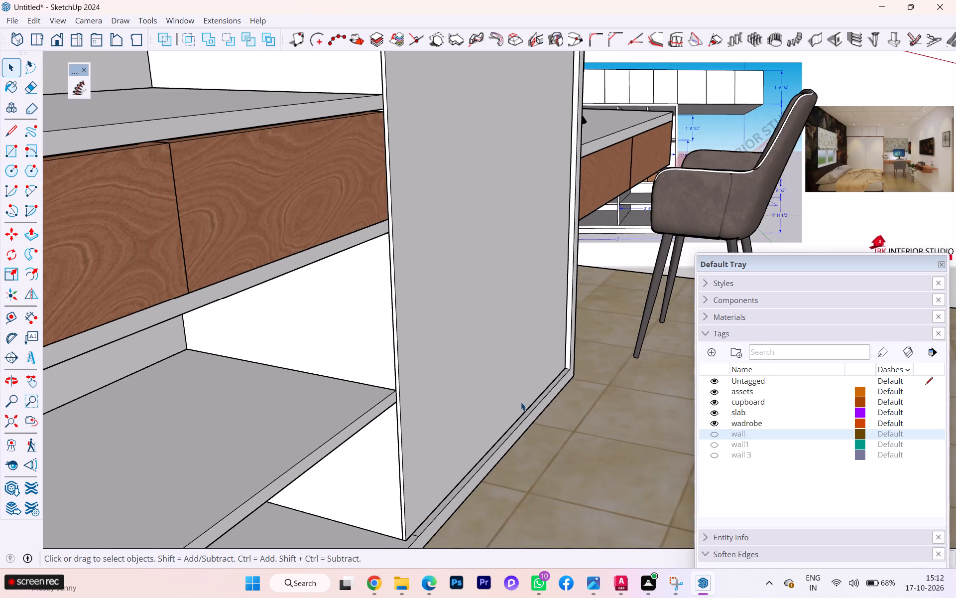
scroll(521, 402, "up", 1)
scroll(521, 402, "down", 10)
scroll(530, 371, "up", 1)
scroll(529, 371, "down", 2)
middle_click_drag(524, 376, 449, 396)
Inside the door panel group, Push/Pull the front face slightly further into the wardrobe, then leave the group.
scroll(446, 389, "up", 3)
scroll(501, 313, "up", 2)
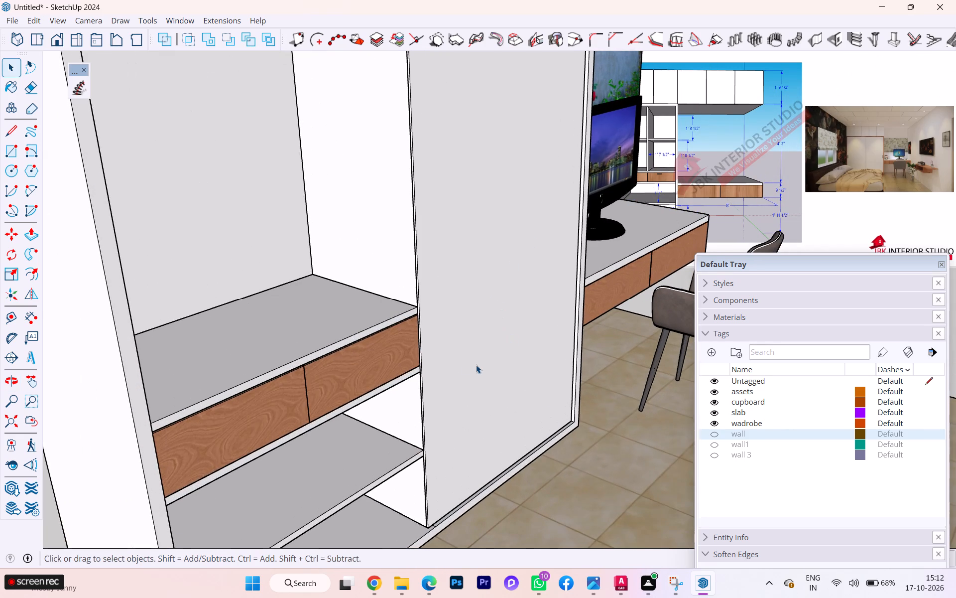
scroll(455, 349, "up", 1)
scroll(517, 462, "up", 8)
scroll(548, 445, "down", 1)
scroll(549, 445, "up", 5)
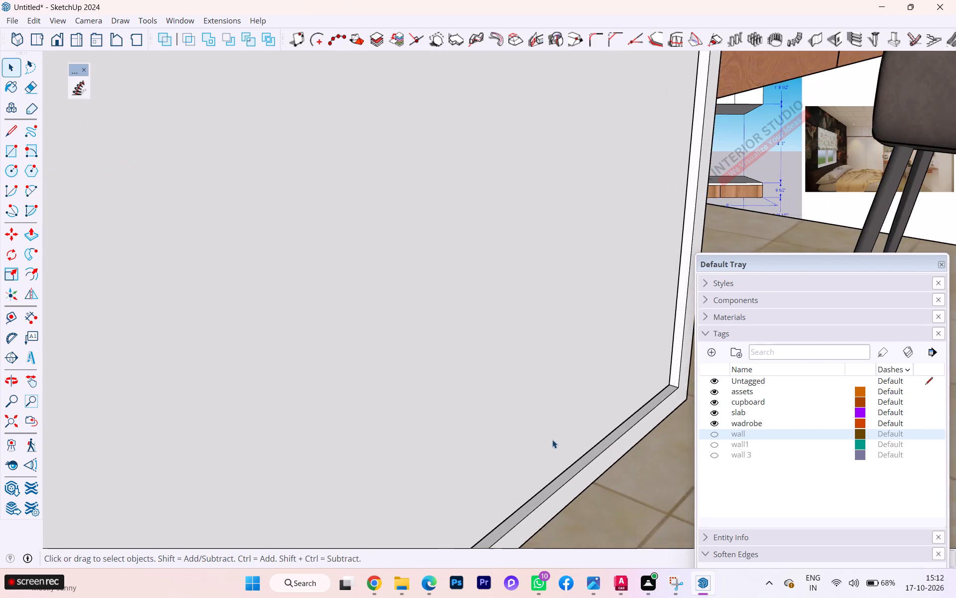
scroll(552, 440, "up", 1)
left_click(486, 416)
double_click(482, 412)
left_click(480, 412)
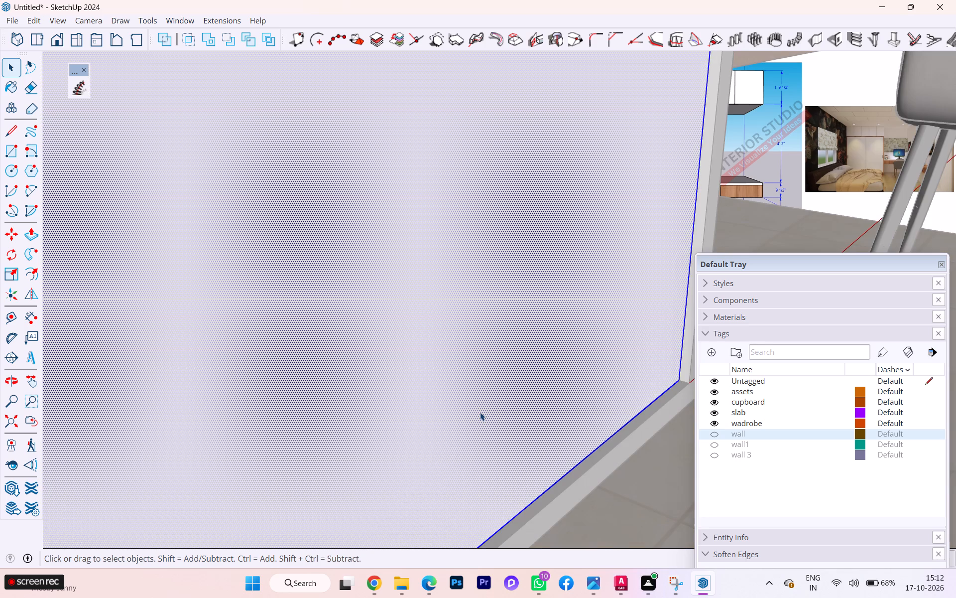
key("p")
left_click(478, 416)
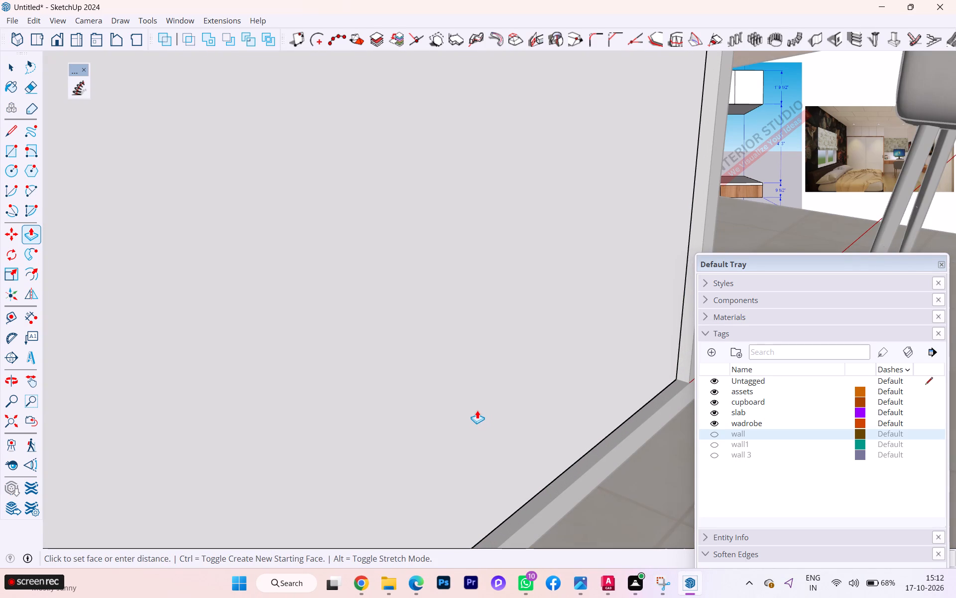
left_click(480, 416)
key("space")
scroll(458, 369, "down", 3)
scroll(458, 369, "up", 1)
scroll(458, 369, "down", 1)
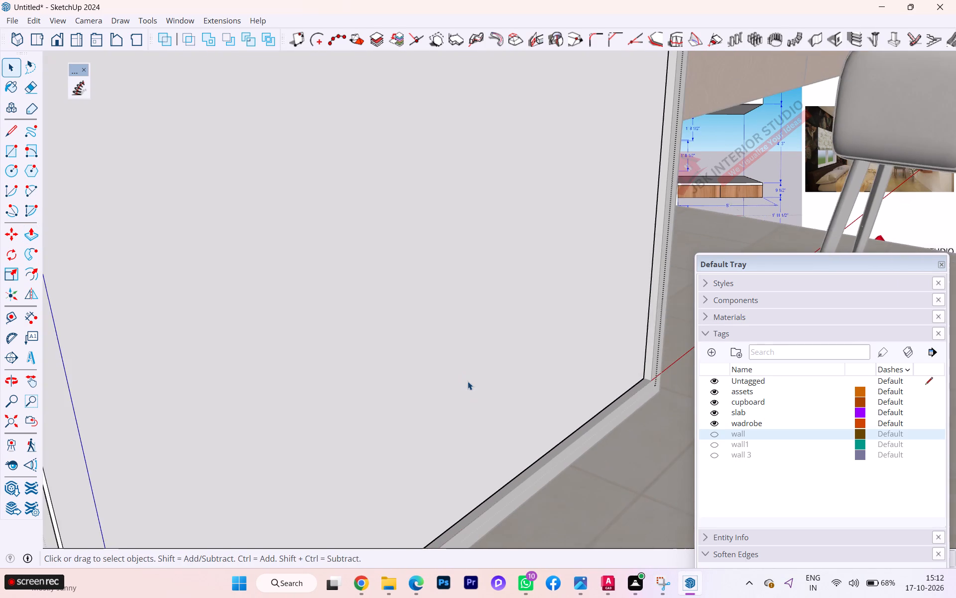
scroll(468, 381, "down", 1)
scroll(468, 381, "up", 1)
scroll(468, 381, "down", 2)
scroll(468, 381, "up", 1)
scroll(468, 381, "down", 5)
scroll(468, 381, "up", 2)
scroll(468, 381, "down", 1)
left_click(632, 452)
scroll(570, 408, "down", 5)
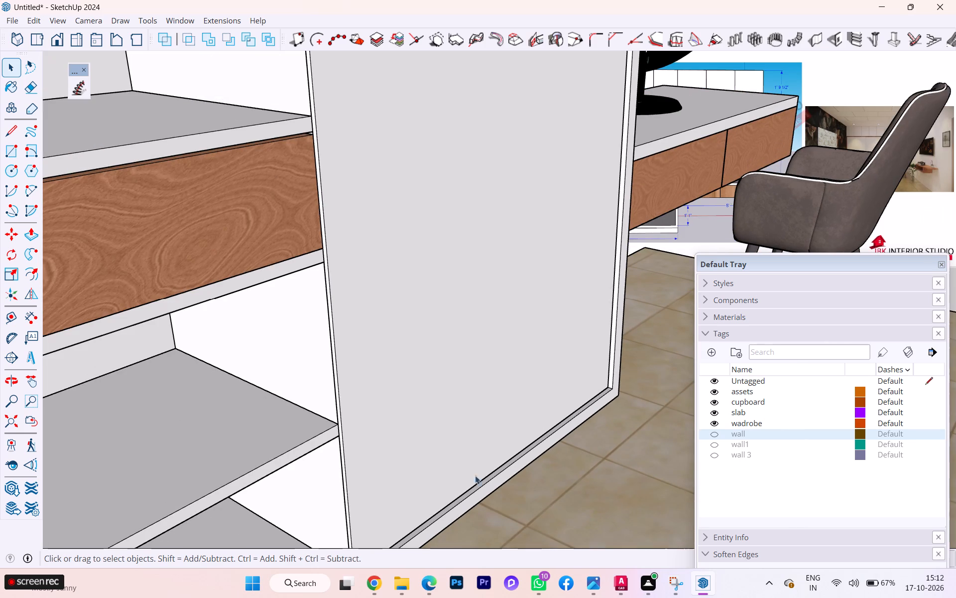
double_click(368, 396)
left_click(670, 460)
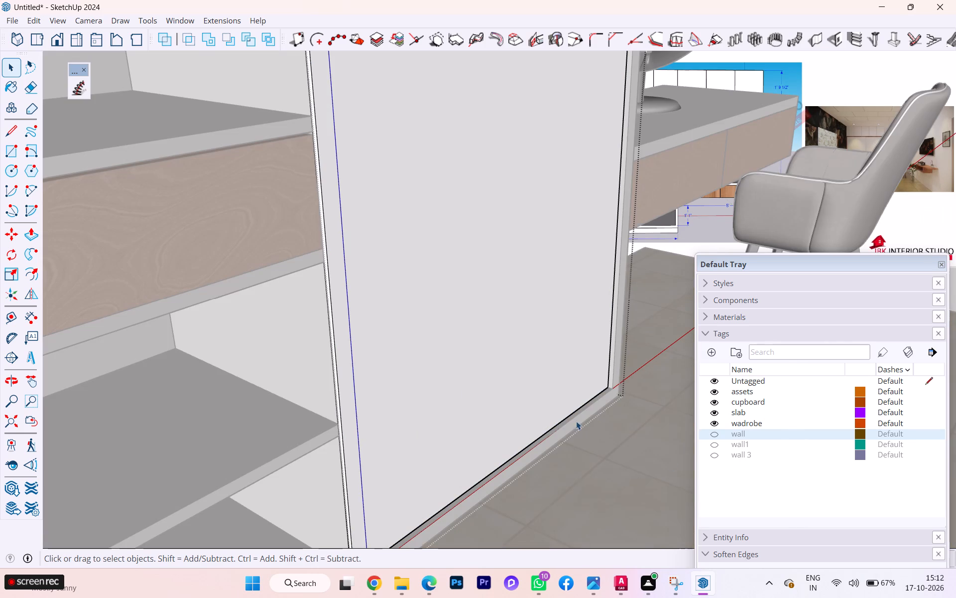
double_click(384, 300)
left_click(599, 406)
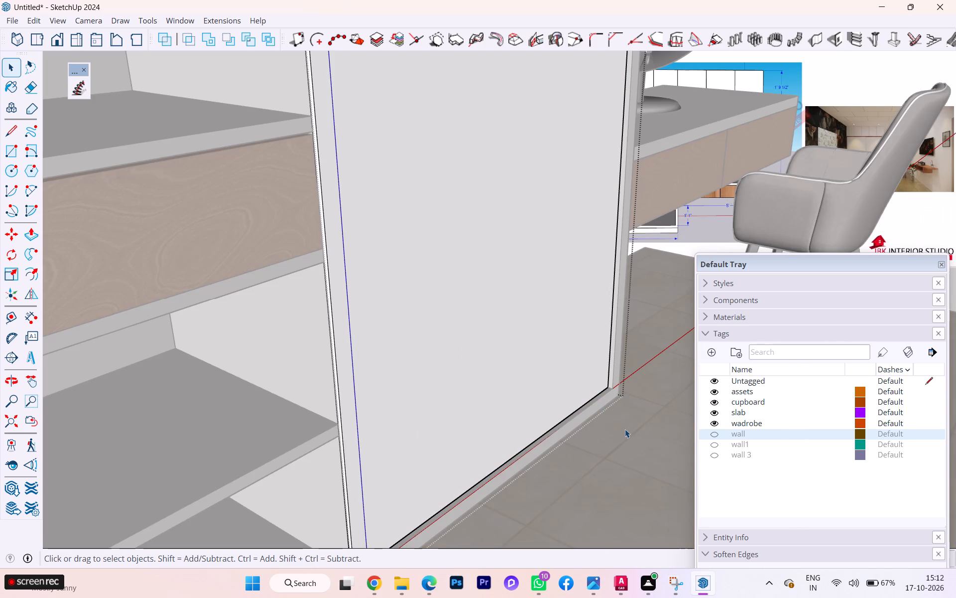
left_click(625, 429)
Inside the door panel group, select all of the panel's geometry and make it a component, keeping the default settings.
scroll(576, 382, "down", 7)
scroll(578, 376, "up", 2)
scroll(579, 376, "down", 4)
middle_click_drag(585, 381, 481, 369)
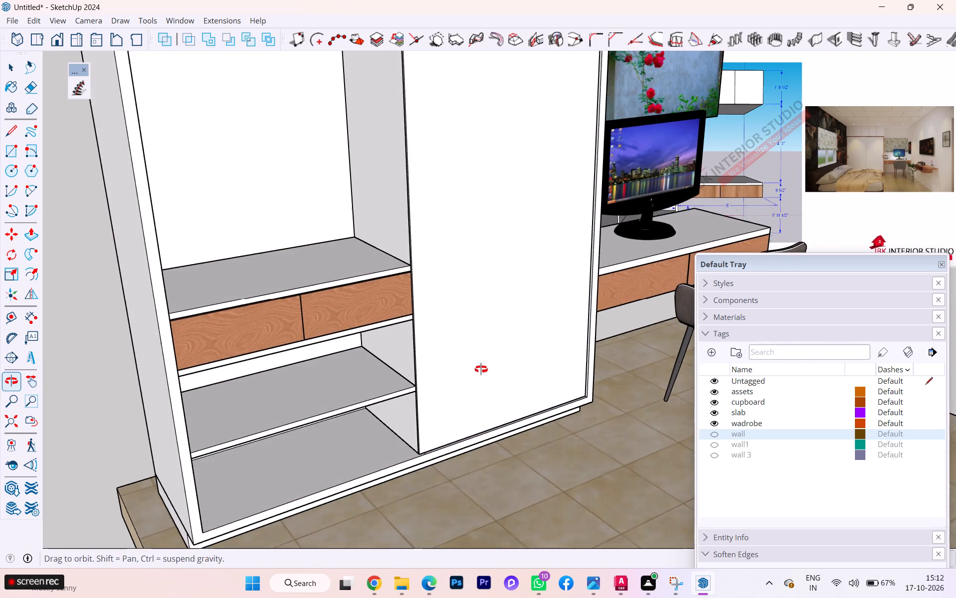
middle_click_drag(481, 369, 479, 368)
left_click(462, 345)
double_click(447, 358)
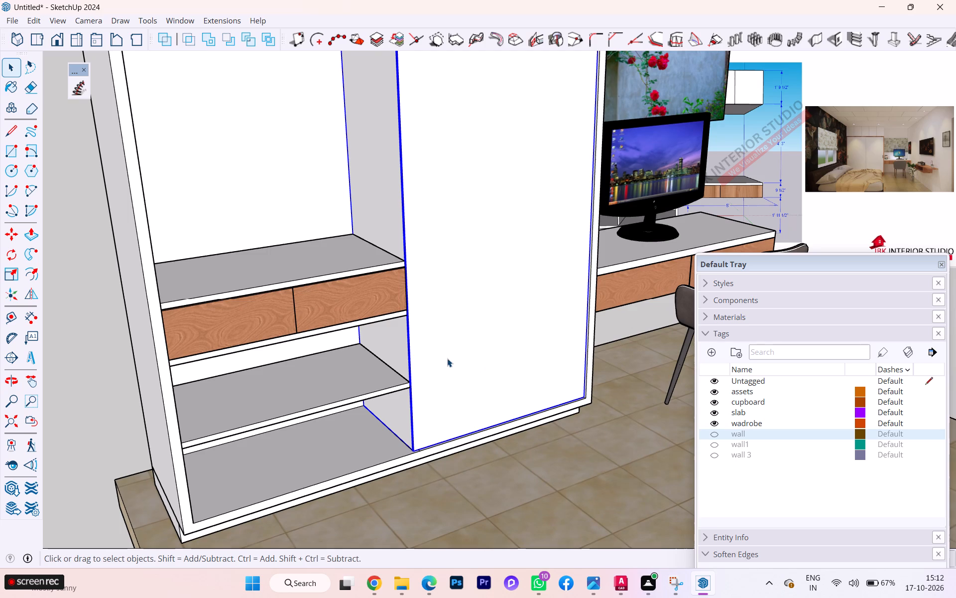
left_click(447, 358)
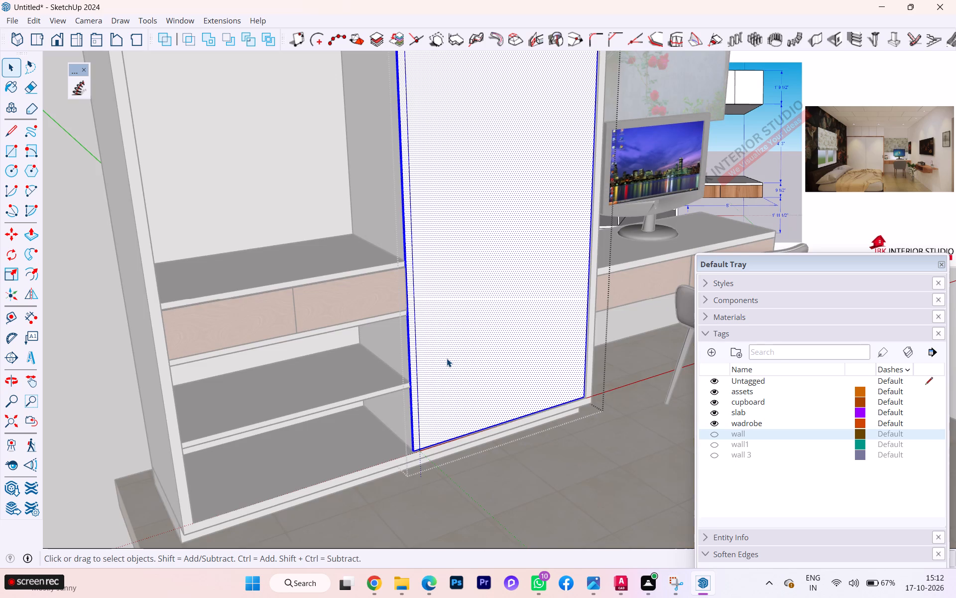
scroll(447, 358, "down", 1)
scroll(447, 358, "up", 2)
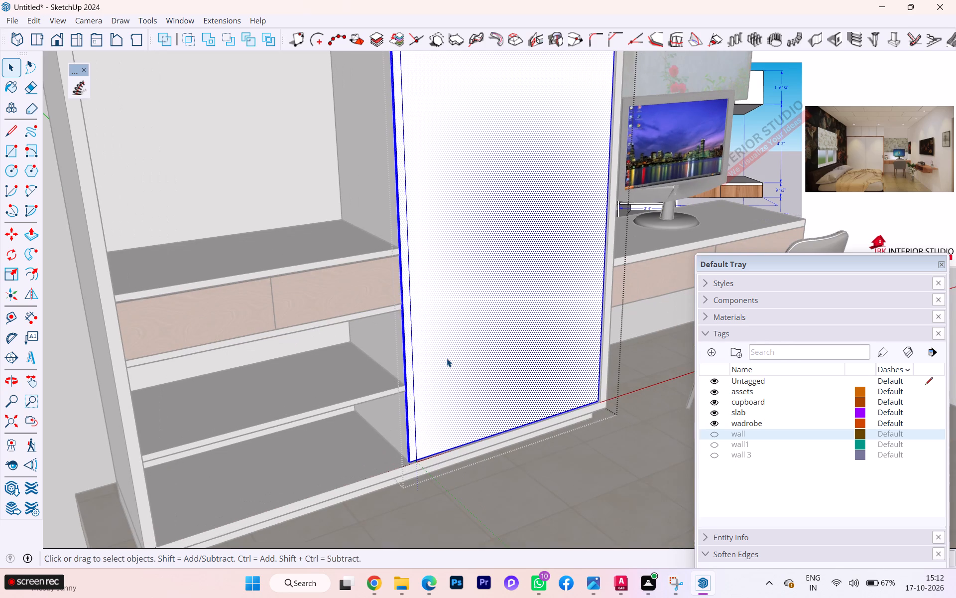
right_click(447, 358)
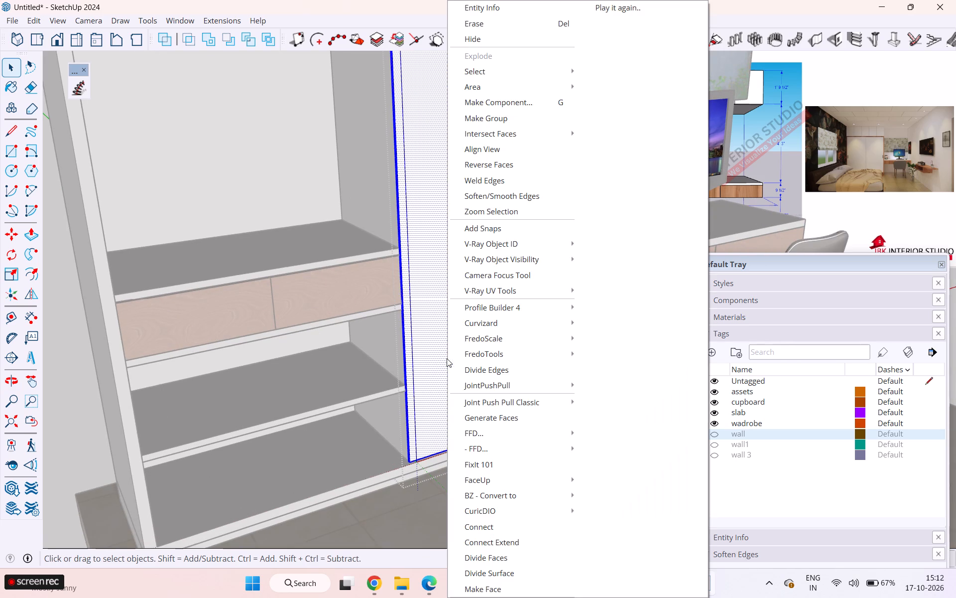
left_click(490, 106)
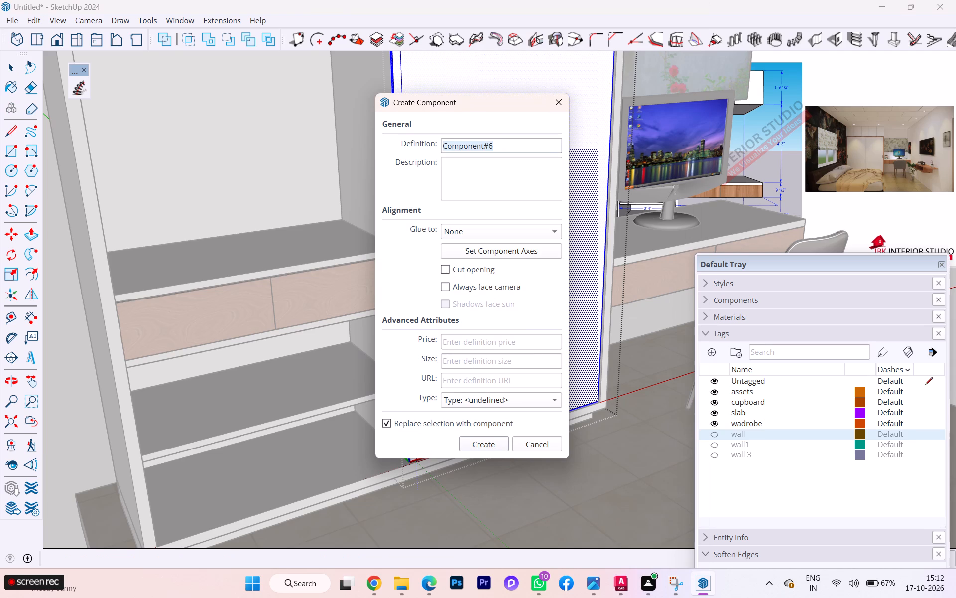
left_click(485, 445)
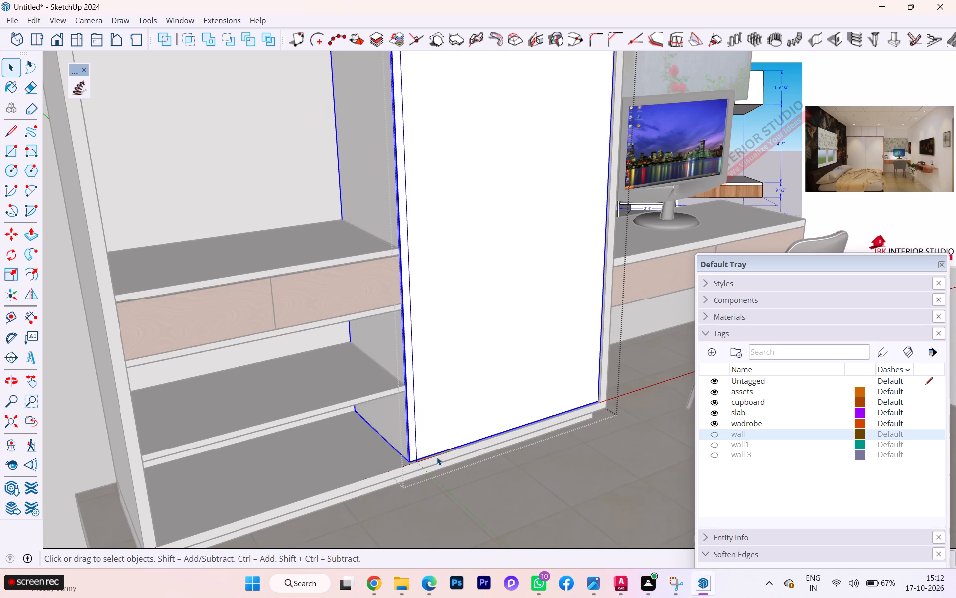
Copy the door component onto the wardrobe's open half, placing its bottom outer corner at the frame's inner front corner.
key("m")
key("Return")
scroll(552, 447, "up", 2)
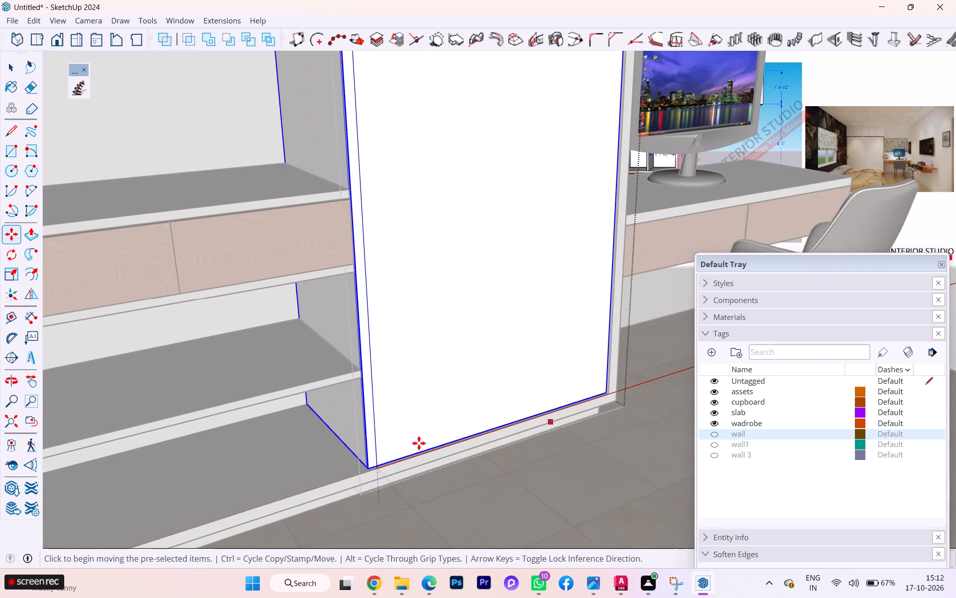
left_click(363, 465)
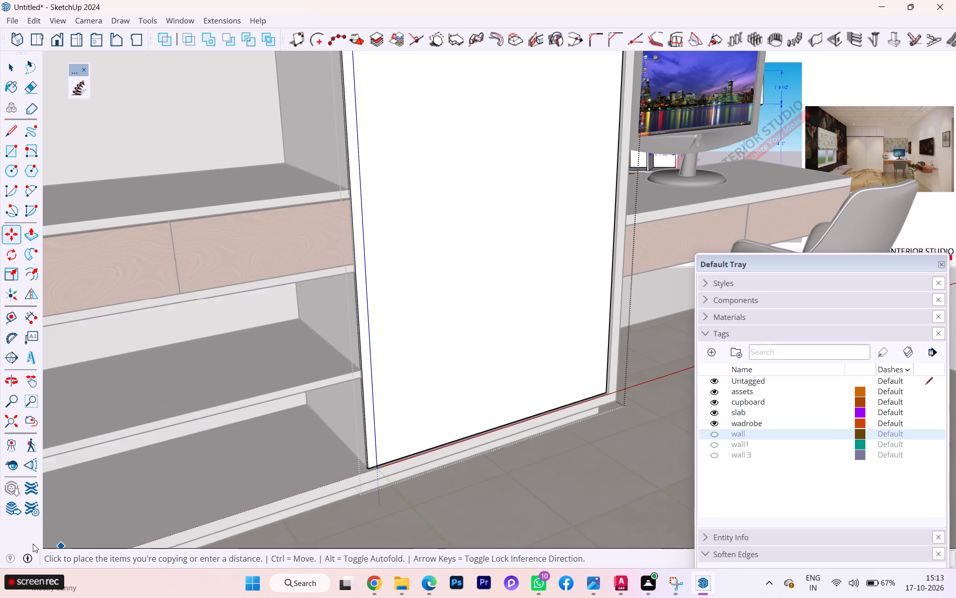
scroll(200, 497, "down", 4)
scroll(311, 472, "down", 7)
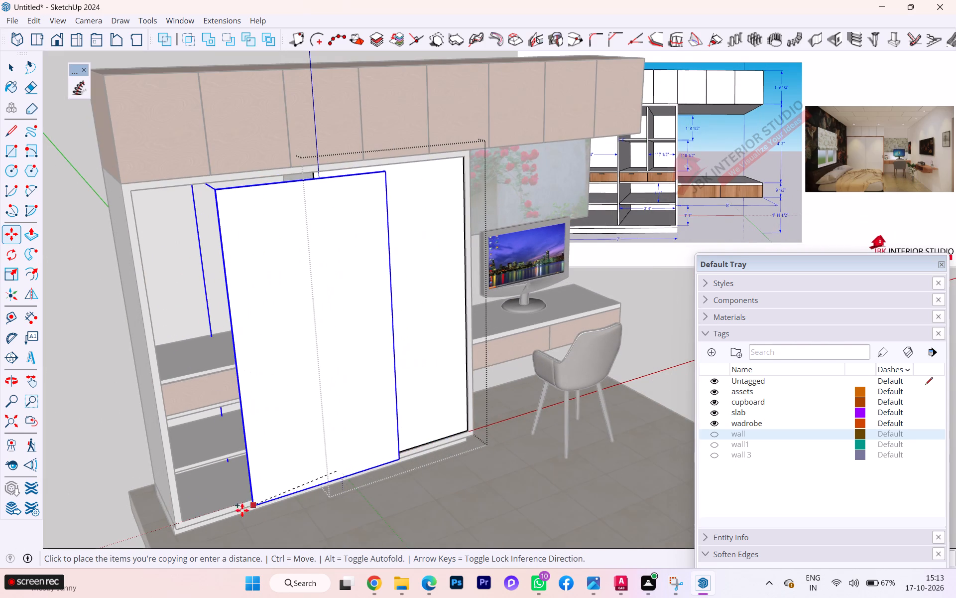
left_click(181, 521)
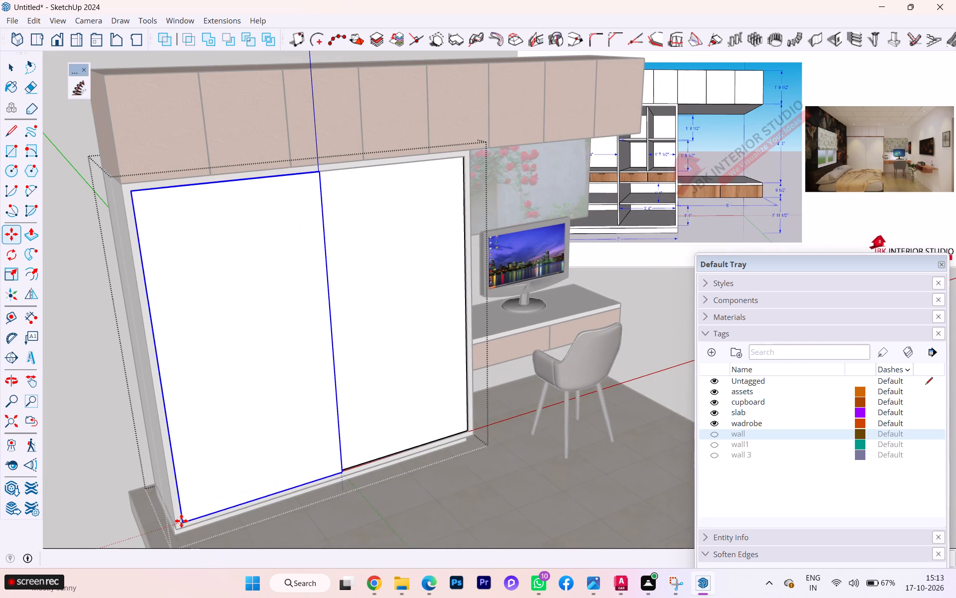
key("space")
scroll(396, 371, "down", 4)
left_click(456, 459)
scroll(433, 416, "down", 1)
Examine where the two door panels meet, checking their overlap and depth at the wardrobe's base.
middle_click_drag(433, 416, 418, 420)
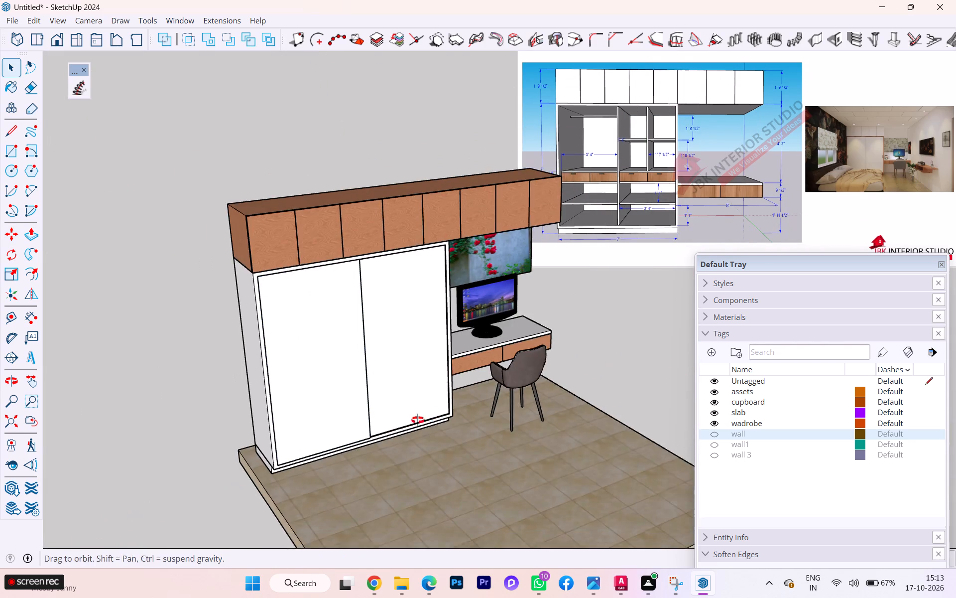
middle_click_drag(418, 420, 110, 439)
scroll(357, 341, "up", 2)
scroll(358, 340, "down", 1)
scroll(361, 338, "up", 8)
scroll(451, 371, "down", 1)
scroll(451, 371, "up", 8)
scroll(454, 377, "down", 1)
scroll(454, 377, "up", 5)
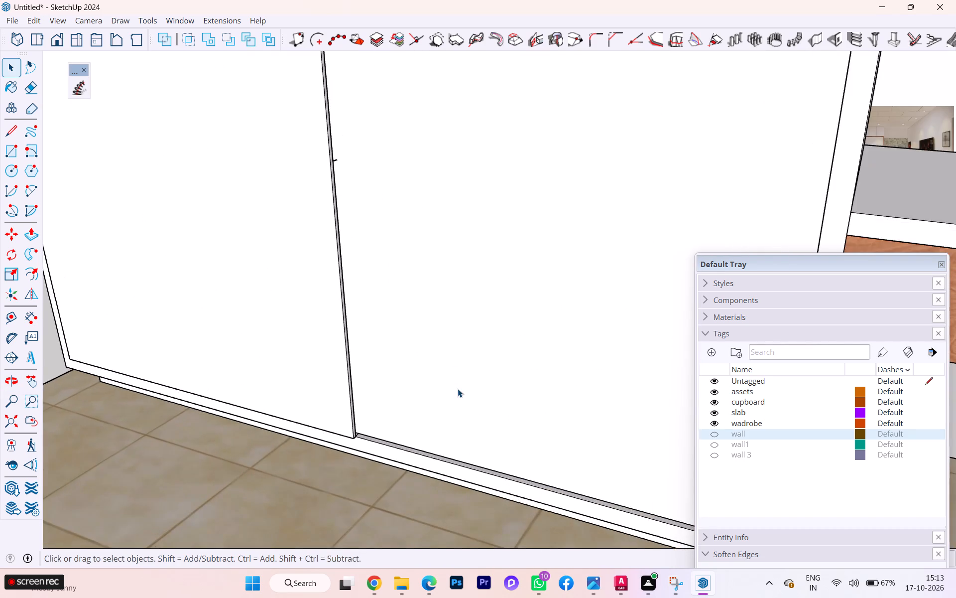
scroll(454, 393, "down", 2)
middle_click_drag(447, 396, 204, 411)
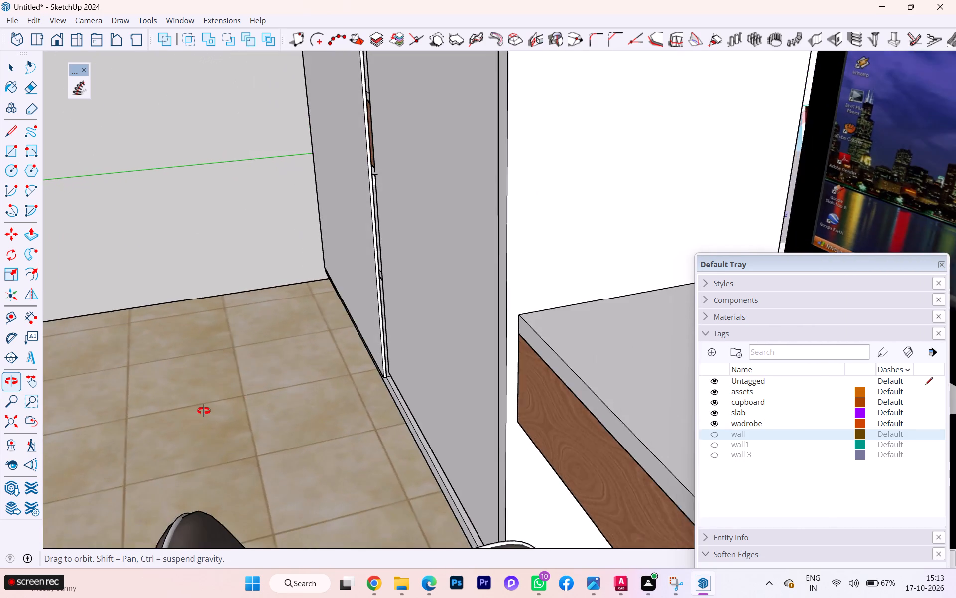
middle_click_drag(204, 411, 203, 410)
scroll(368, 365, "up", 6)
scroll(390, 343, "down", 2)
scroll(398, 357, "up", 7)
scroll(401, 390, "down", 1)
scroll(400, 390, "up", 8)
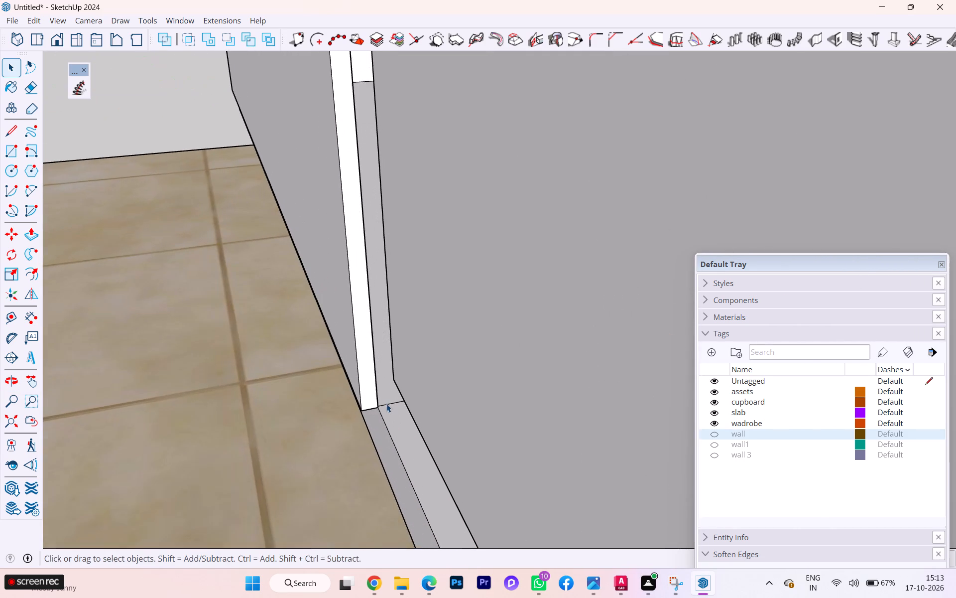
scroll(381, 408, "up", 2)
scroll(377, 410, "down", 1)
scroll(371, 412, "up", 2)
scroll(360, 409, "down", 1)
scroll(360, 409, "up", 1)
scroll(360, 409, "down", 6)
middle_click_drag(372, 398, 388, 395)
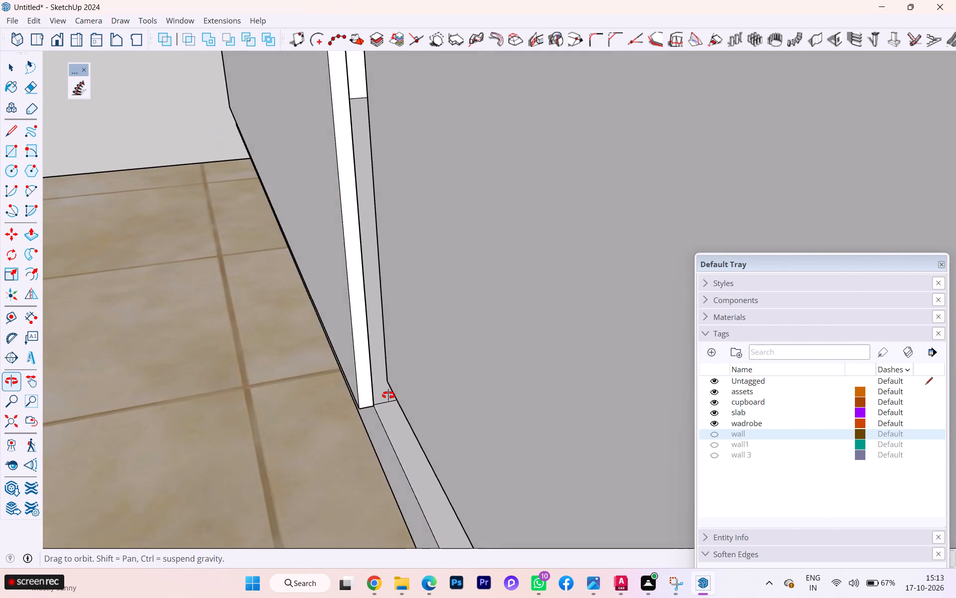
middle_click_drag(388, 395, 456, 395)
scroll(460, 389, "down", 3)
scroll(407, 401, "up", 4)
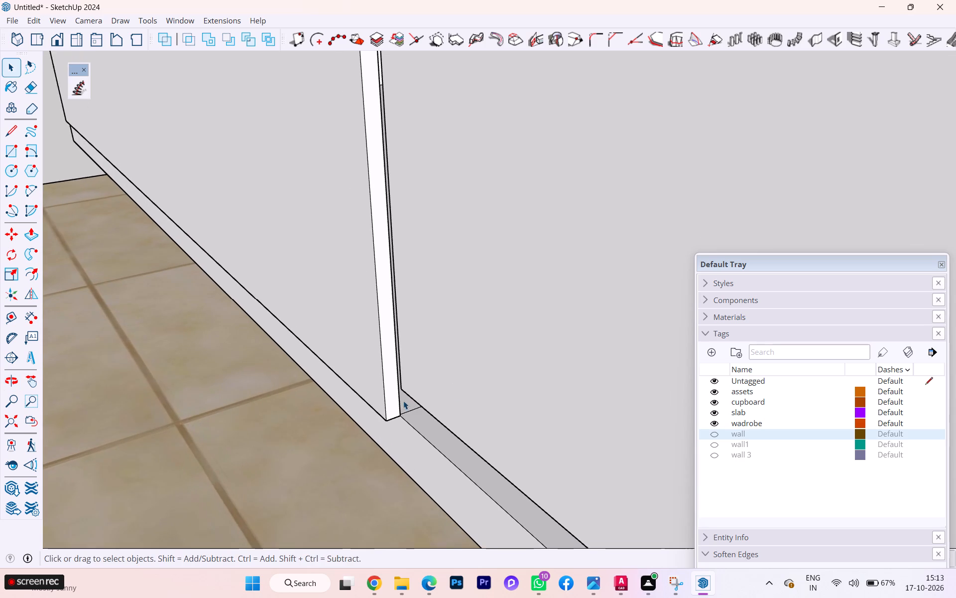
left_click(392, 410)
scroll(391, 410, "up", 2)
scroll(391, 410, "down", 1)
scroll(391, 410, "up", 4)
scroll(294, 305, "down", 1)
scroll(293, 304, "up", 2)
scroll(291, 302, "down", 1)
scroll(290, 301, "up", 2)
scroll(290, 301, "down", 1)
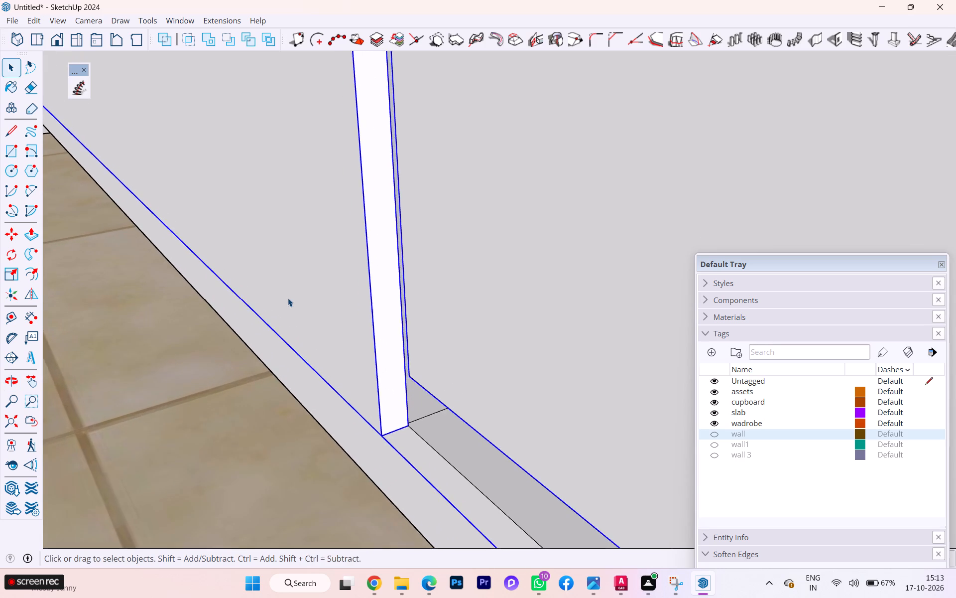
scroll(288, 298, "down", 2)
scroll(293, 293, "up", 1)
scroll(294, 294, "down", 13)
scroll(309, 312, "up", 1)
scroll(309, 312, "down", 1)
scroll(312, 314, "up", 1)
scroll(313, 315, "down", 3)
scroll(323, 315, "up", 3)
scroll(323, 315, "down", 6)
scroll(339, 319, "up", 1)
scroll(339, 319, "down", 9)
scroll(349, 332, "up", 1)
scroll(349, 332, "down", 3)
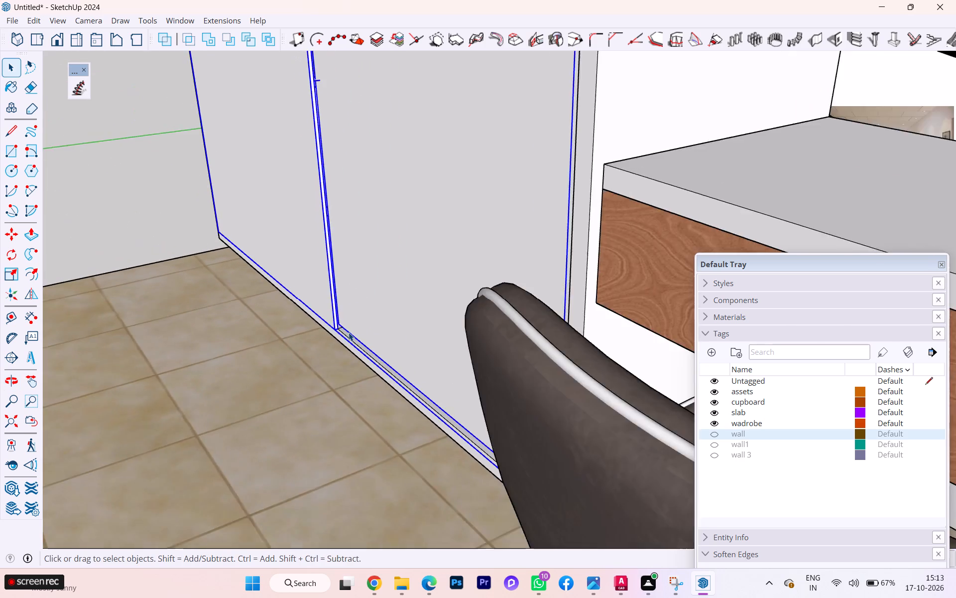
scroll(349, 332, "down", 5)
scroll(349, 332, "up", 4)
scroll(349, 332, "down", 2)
Inside the door group, select the front door panel and start moving it from its bottom front corner at the overlap.
middle_click_drag(339, 327, 480, 360)
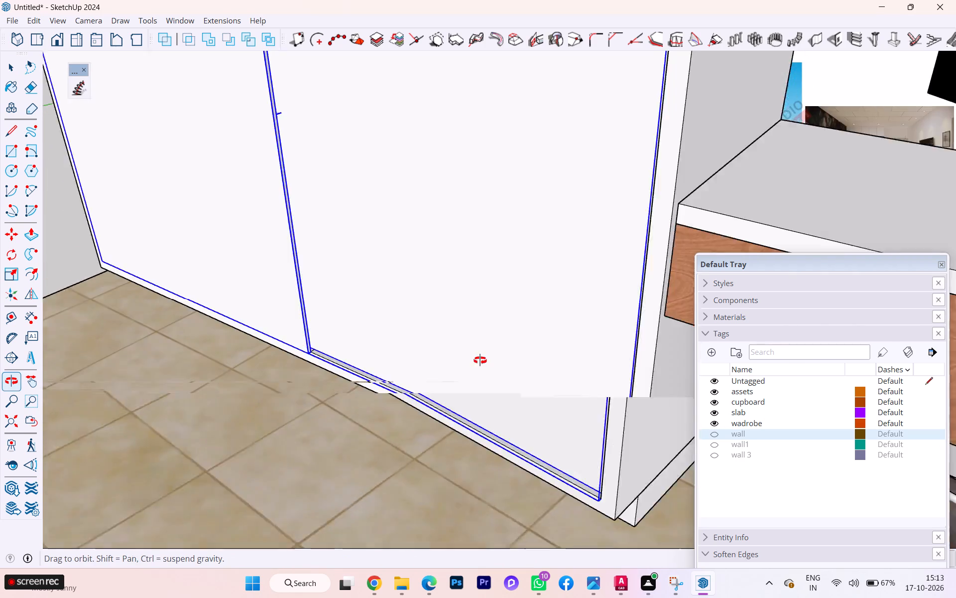
middle_click_drag(480, 360, 524, 371)
scroll(308, 362, "up", 5)
double_click(280, 349)
left_click(280, 349)
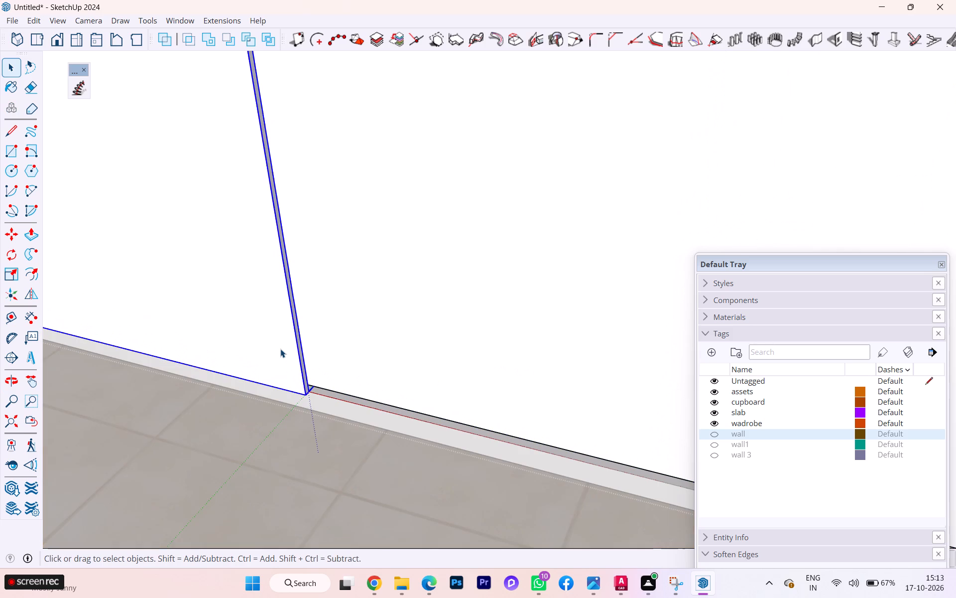
scroll(301, 357, "up", 12)
scroll(360, 410, "down", 1)
middle_click_drag(360, 410, 259, 421)
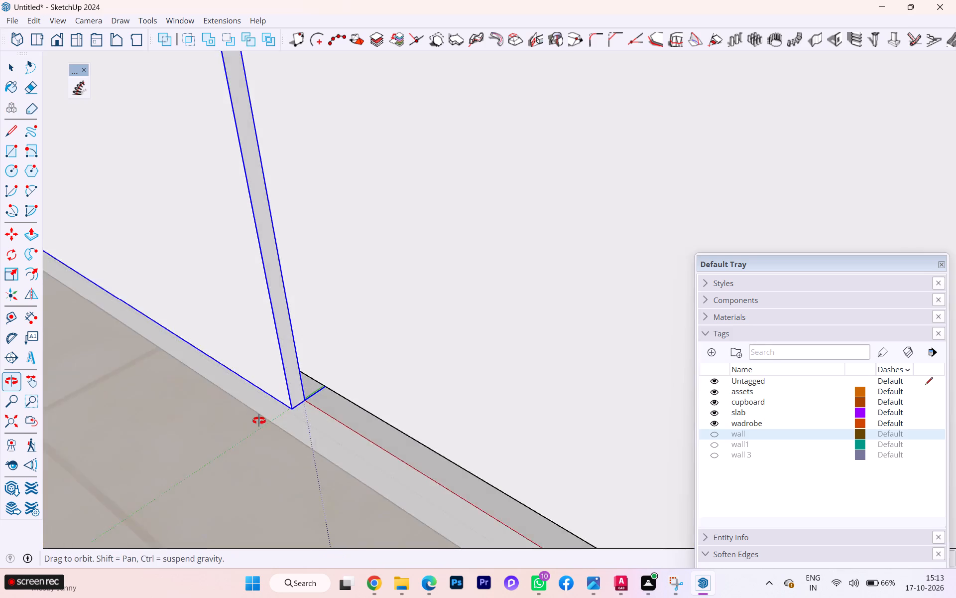
middle_click_drag(259, 421, 108, 432)
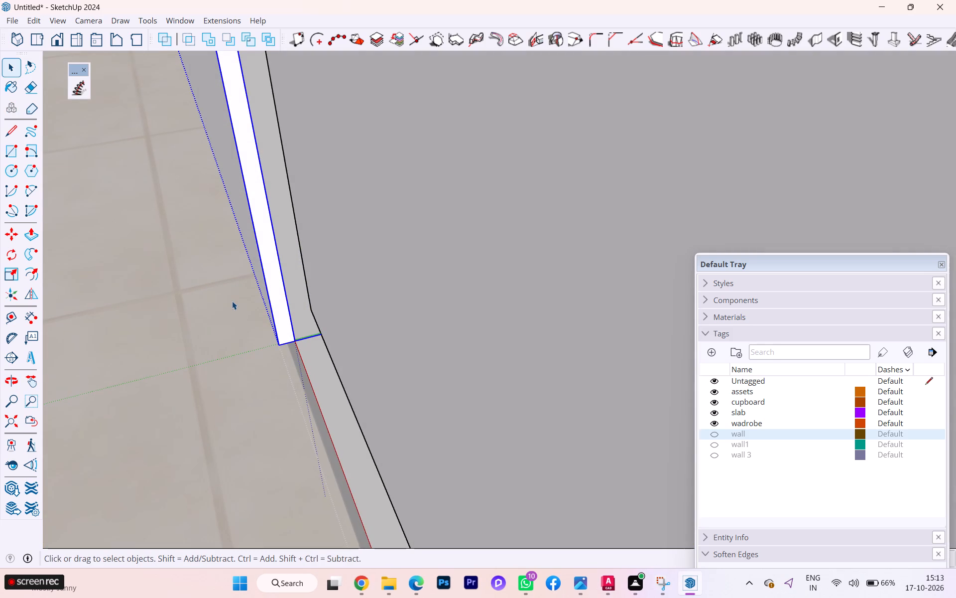
key("m")
scroll(259, 326, "up", 3)
left_click(290, 356)
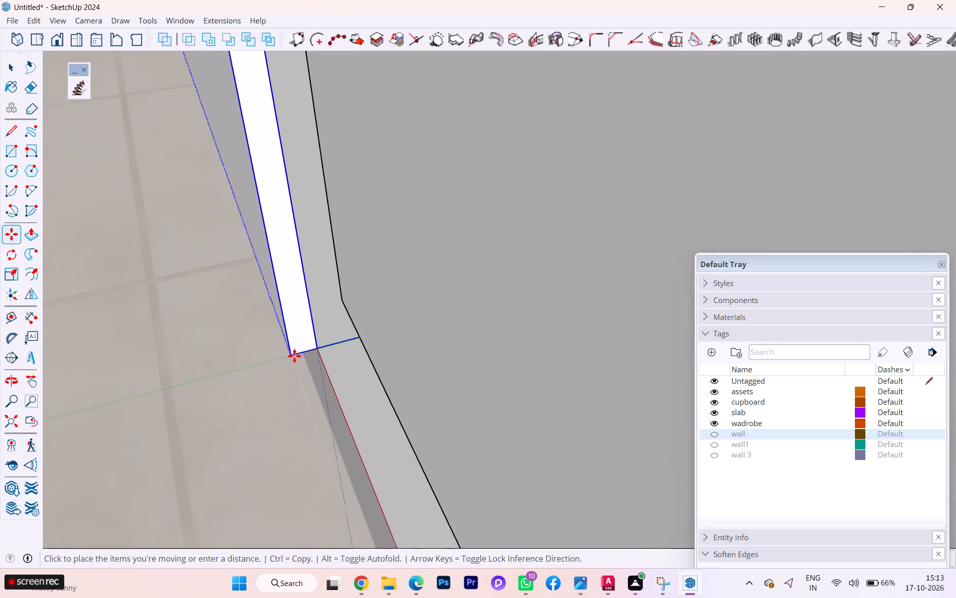
Finish moving the wardrobe door panel by placing its bottom corner on the edge corner of the adjoining panel.
left_click(317, 349)
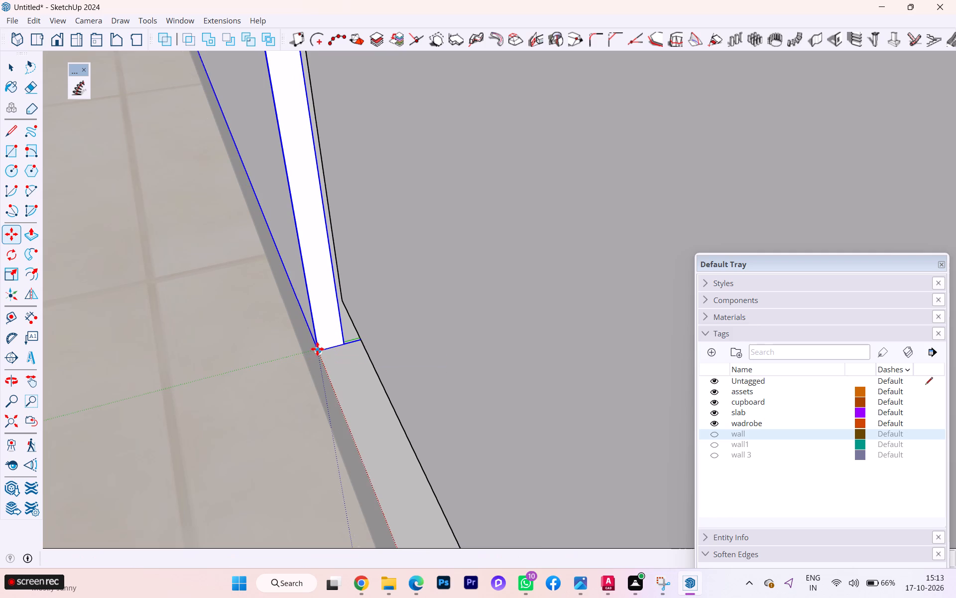
key("space")
Move the adjoining wardrobe door panel so its bottom edge meets the back corner of the first door panel.
scroll(279, 347, "down", 3)
scroll(277, 345, "up", 1)
scroll(277, 345, "down", 1)
scroll(308, 326, "up", 2)
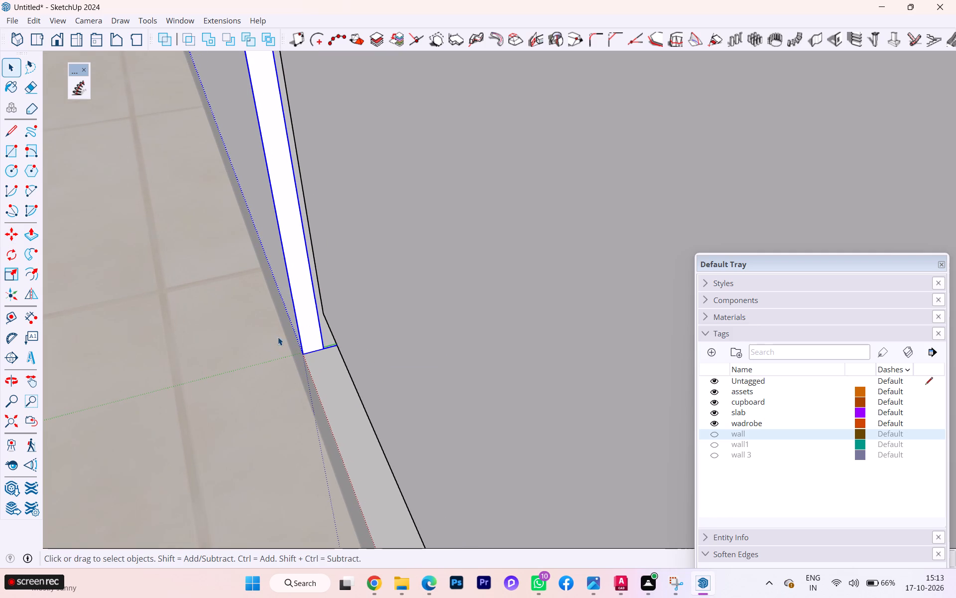
scroll(333, 337, "up", 1)
left_click(358, 335)
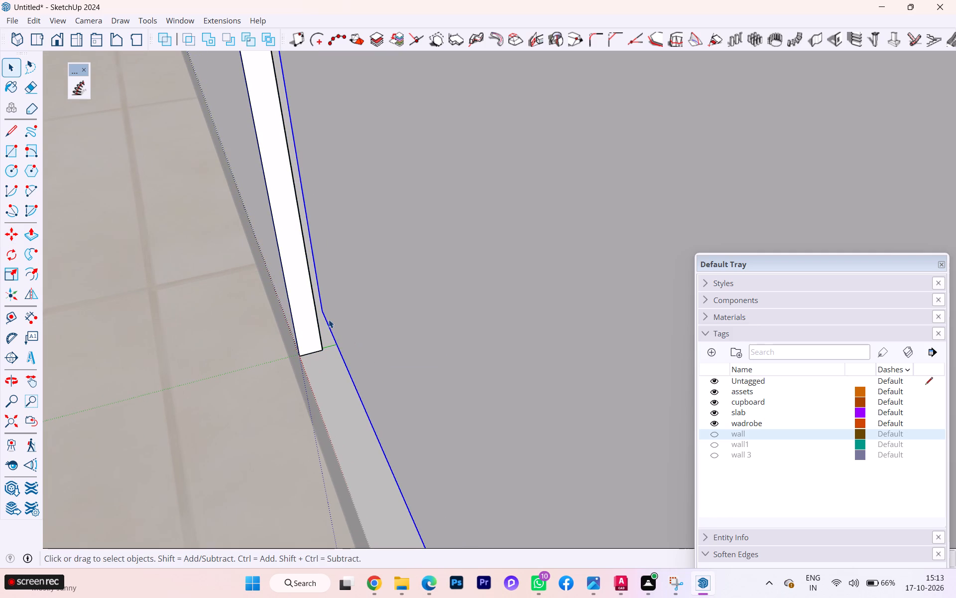
key("m")
left_click(338, 339)
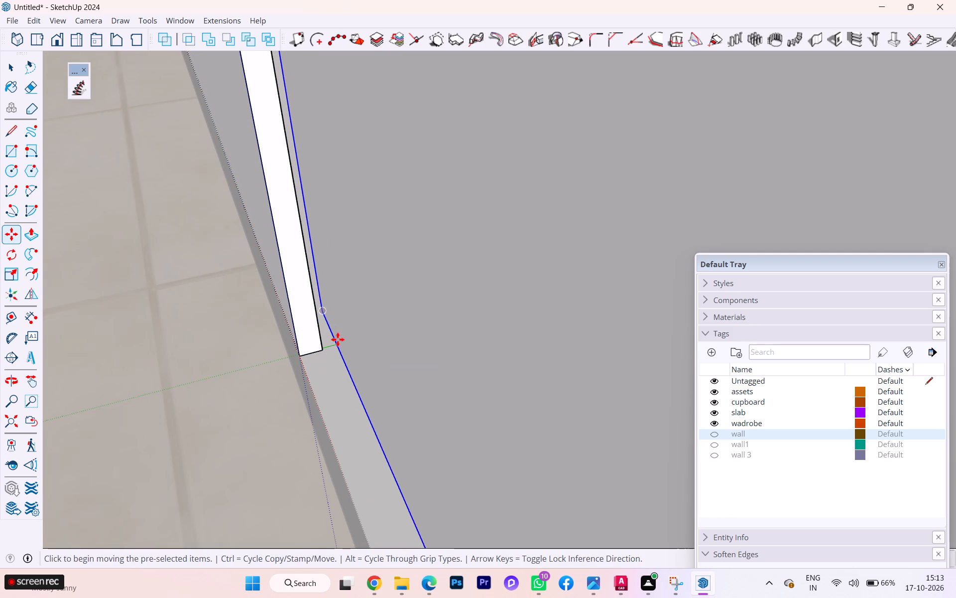
left_click(324, 342)
key("space")
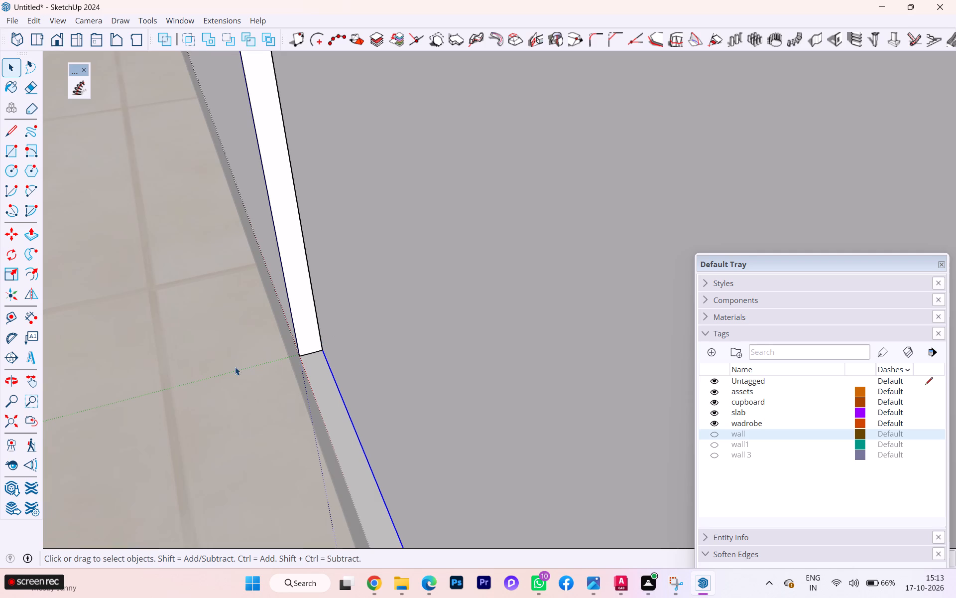
left_click(235, 367)
Examine the position of the two wardrobe doors up close at the floor and from the front.
scroll(279, 323, "down", 3)
scroll(282, 321, "up", 1)
scroll(282, 321, "down", 2)
scroll(283, 321, "up", 2)
scroll(291, 315, "down", 2)
scroll(295, 314, "up", 1)
scroll(297, 313, "down", 4)
scroll(328, 313, "up", 1)
scroll(328, 313, "down", 7)
scroll(378, 310, "up", 1)
scroll(384, 310, "down", 2)
scroll(395, 315, "up", 3)
scroll(395, 315, "down", 4)
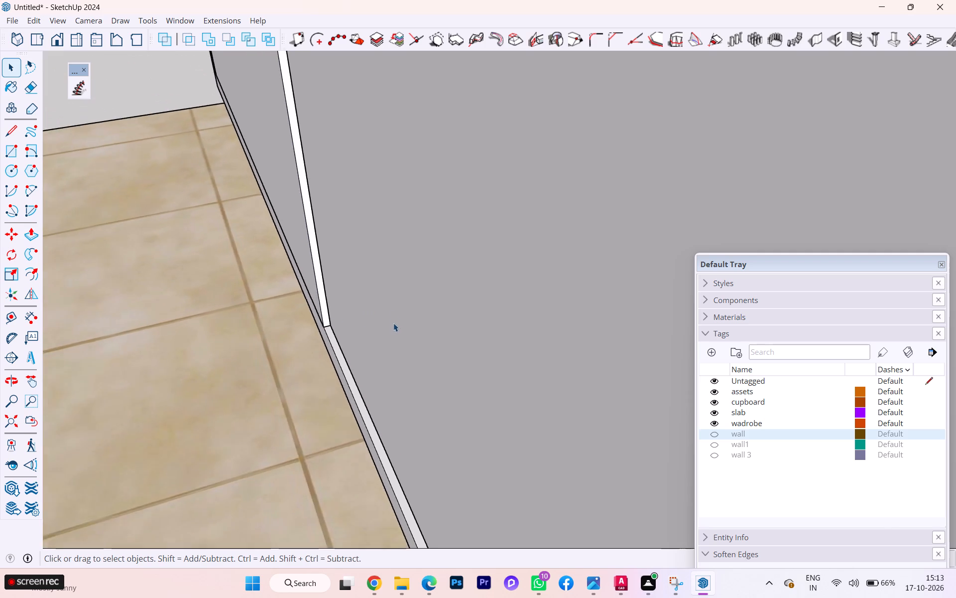
middle_click_drag(308, 324, 460, 288)
scroll(460, 288, "down", 1)
scroll(394, 282, "down", 3)
scroll(282, 302, "down", 1)
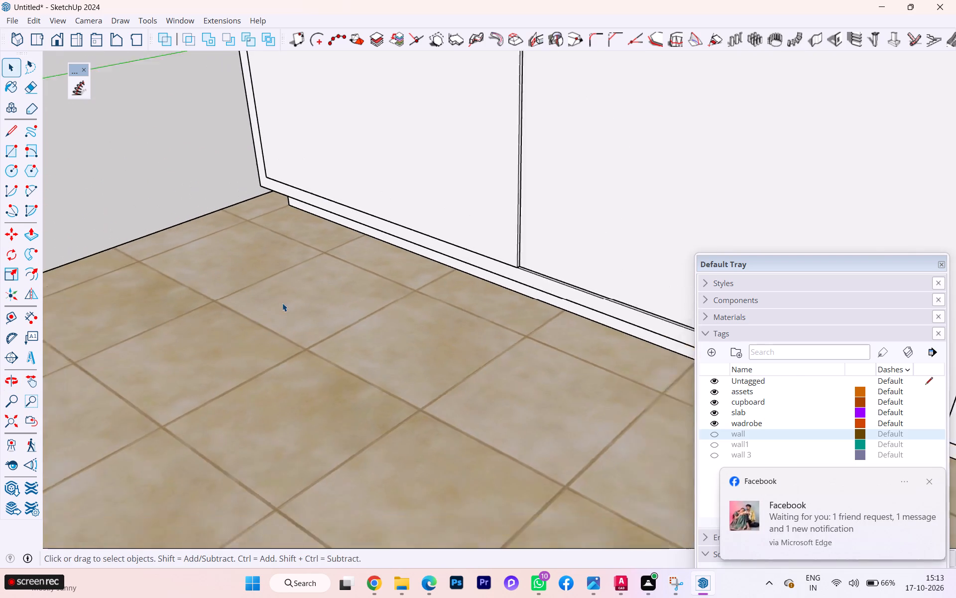
scroll(282, 303, "down", 10)
middle_click_drag(344, 326, 572, 298)
scroll(576, 296, "down", 4)
scroll(576, 296, "up", 1)
scroll(576, 296, "down", 3)
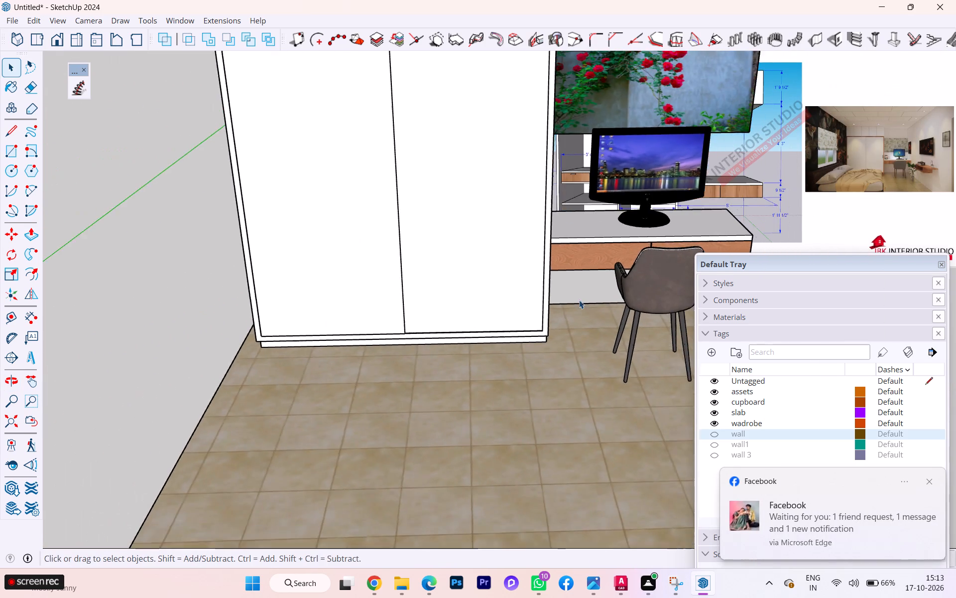
scroll(579, 300, "down", 6)
scroll(580, 302, "up", 1)
scroll(580, 302, "down", 3)
scroll(520, 254, "up", 1)
scroll(454, 177, "up", 3)
Open the wardrobe door group and paint its selected door geometry with the 0005_LightPink colour from Colors-Named.
left_click(456, 226)
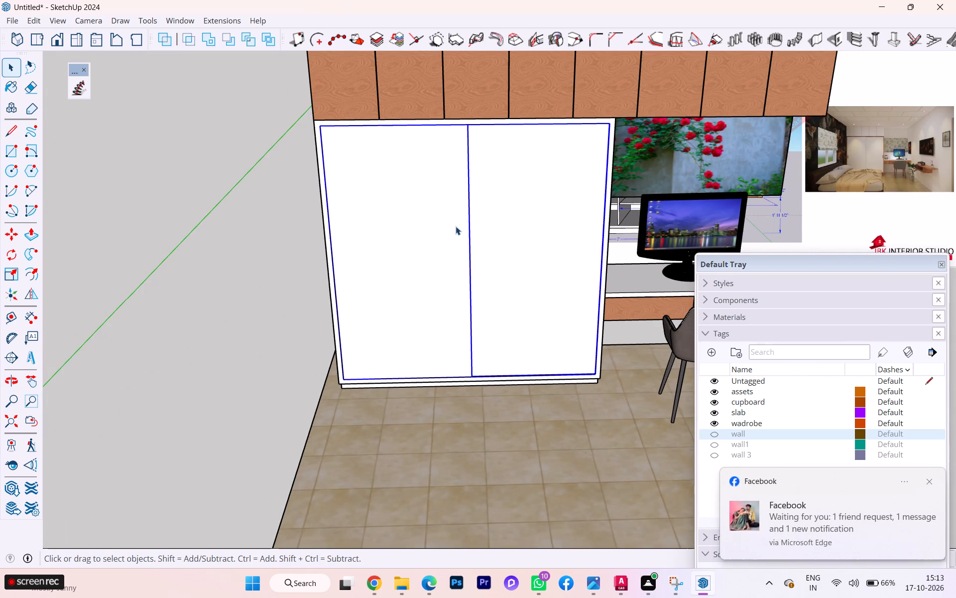
double_click(416, 243)
triple_click(419, 243)
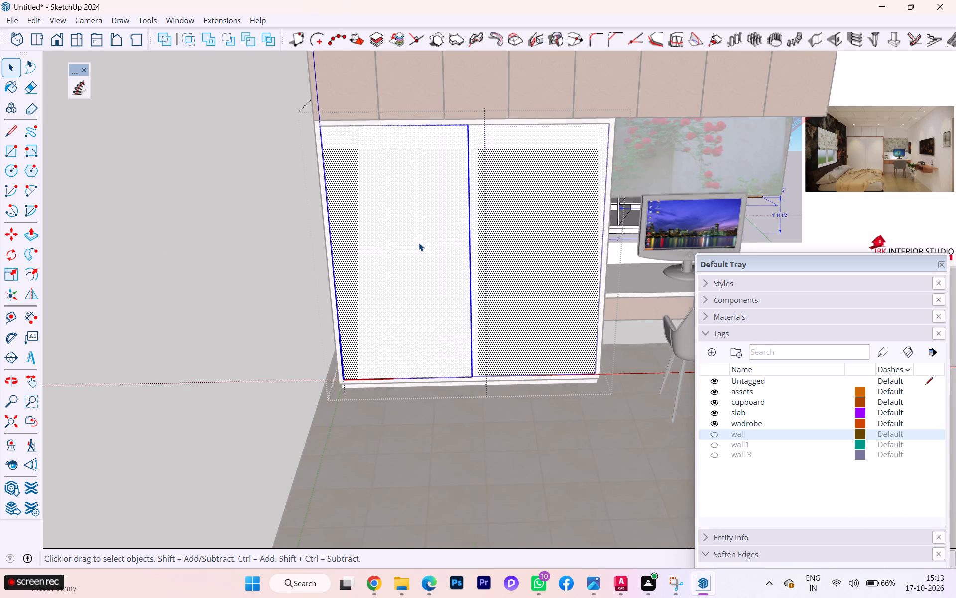
scroll(472, 261, "up", 8)
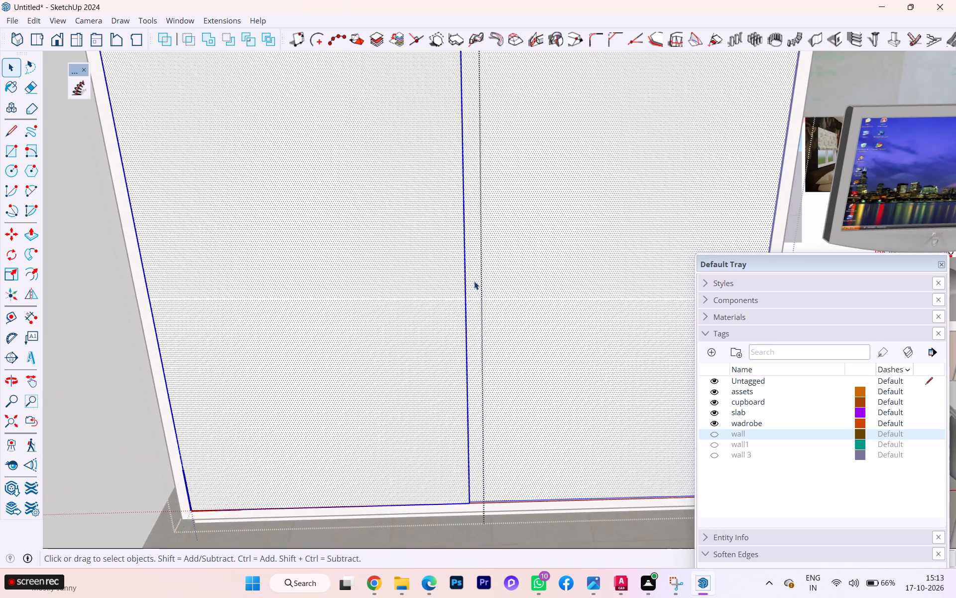
scroll(474, 282, "up", 1)
scroll(475, 283, "down", 3)
scroll(475, 283, "up", 1)
scroll(475, 283, "down", 3)
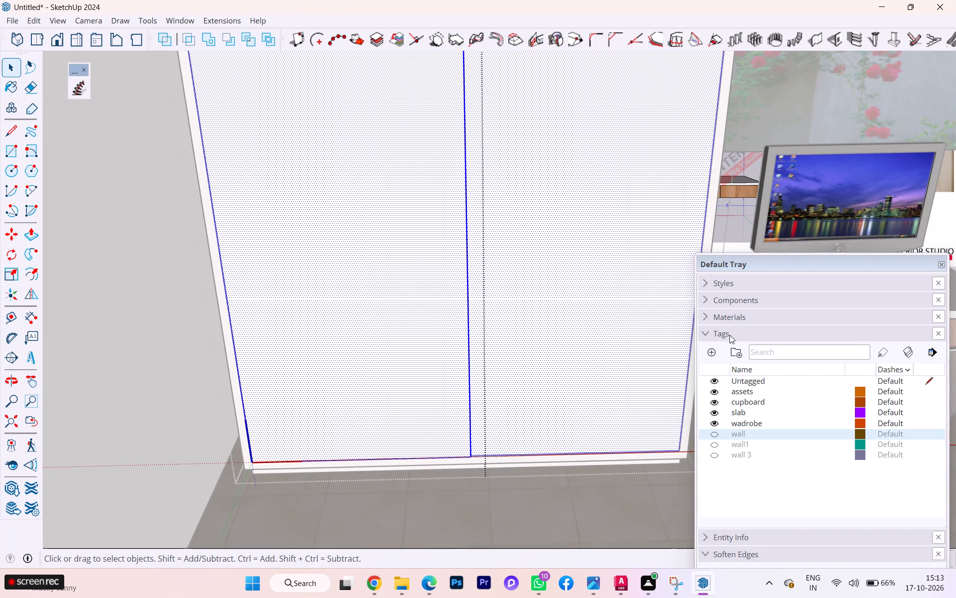
scroll(730, 355, "up", 1)
left_click(702, 321)
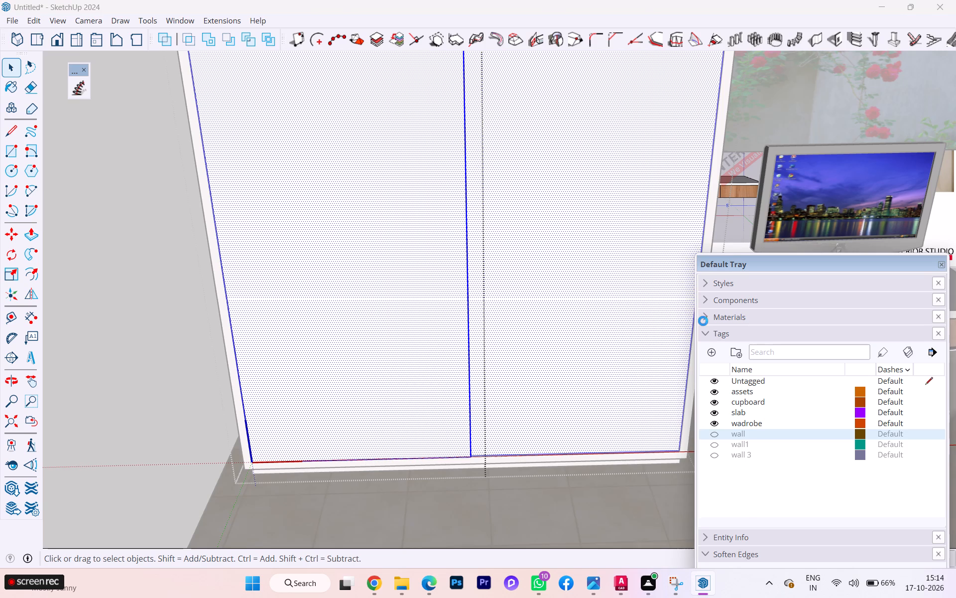
left_click(725, 393)
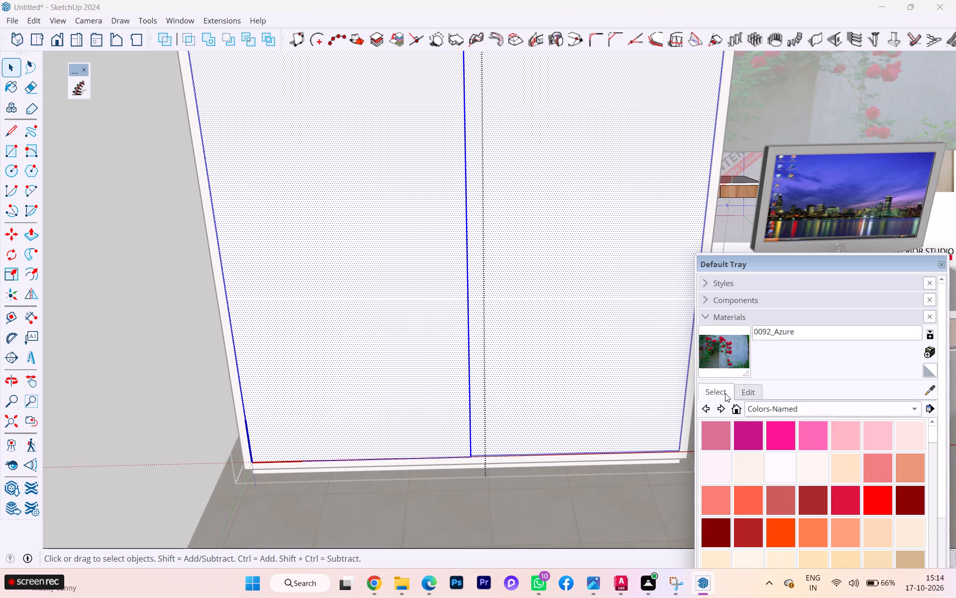
left_click(858, 437)
left_click(424, 332)
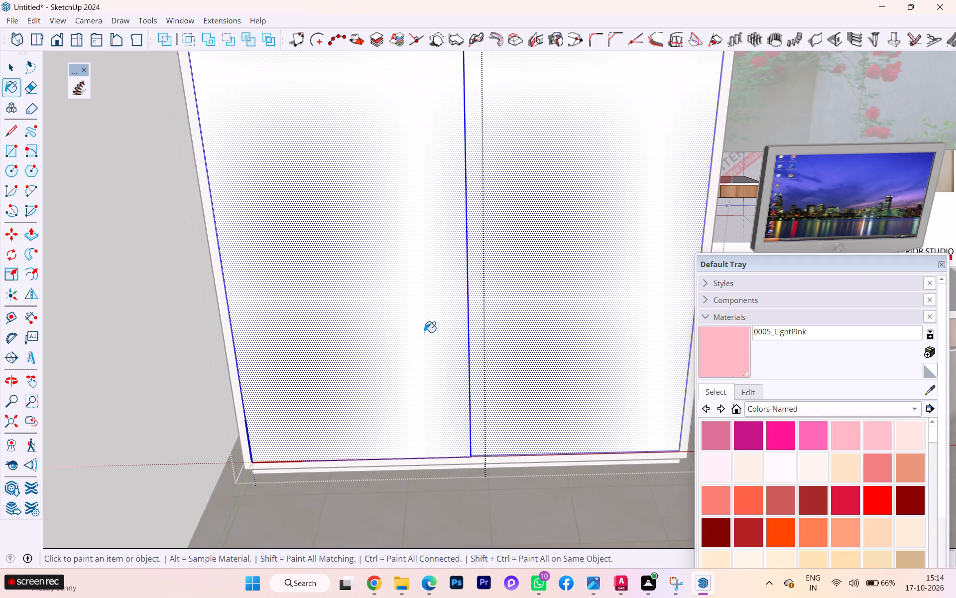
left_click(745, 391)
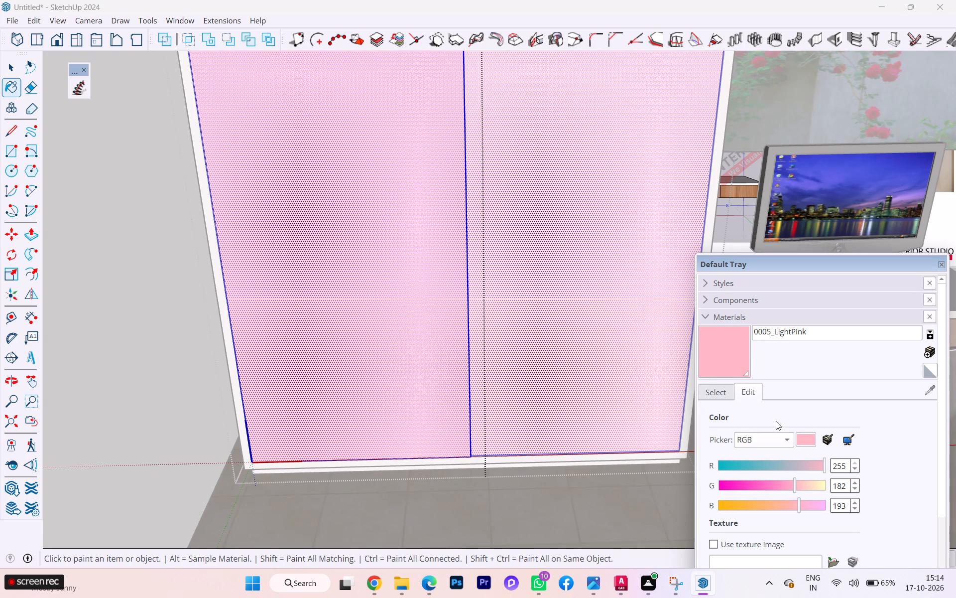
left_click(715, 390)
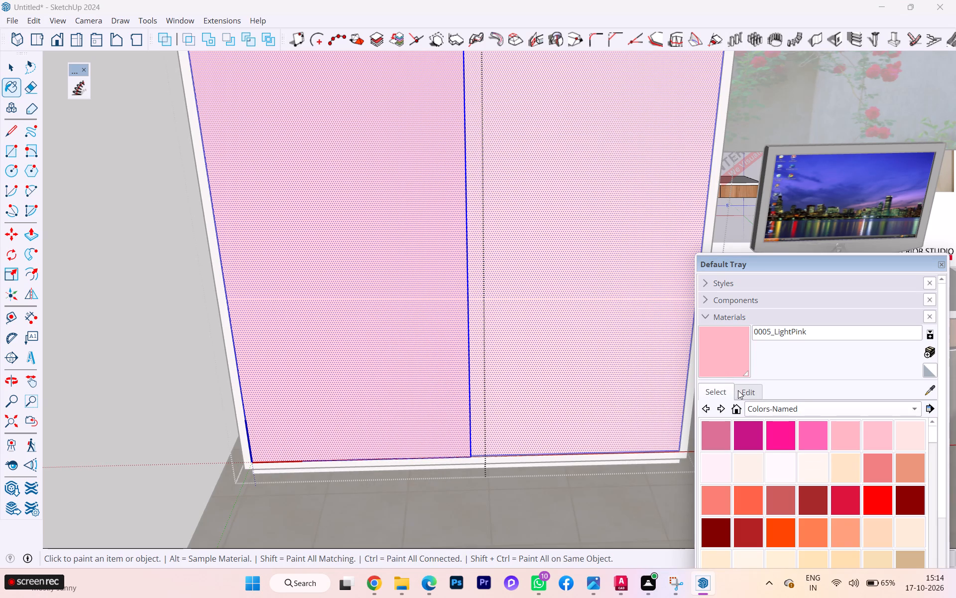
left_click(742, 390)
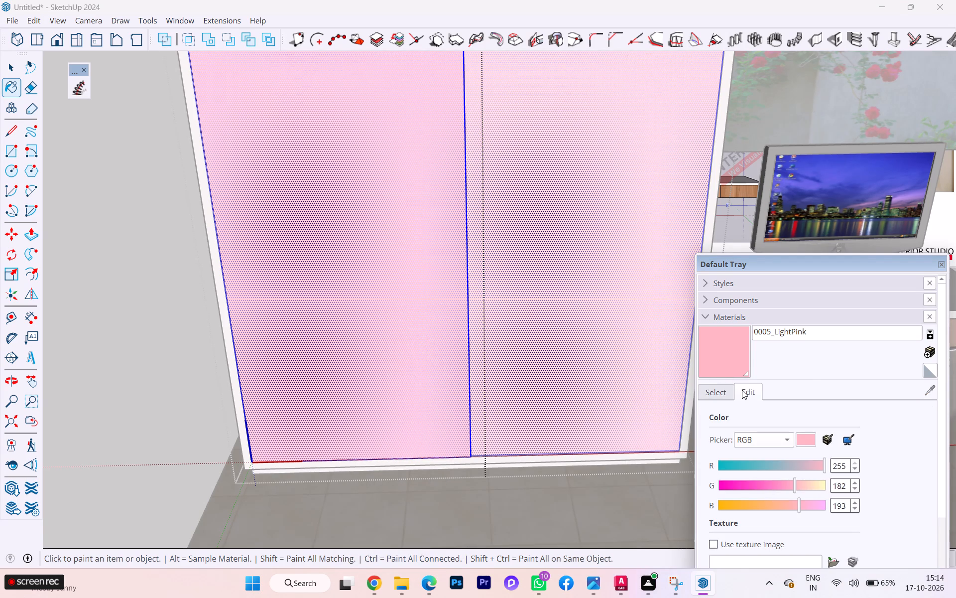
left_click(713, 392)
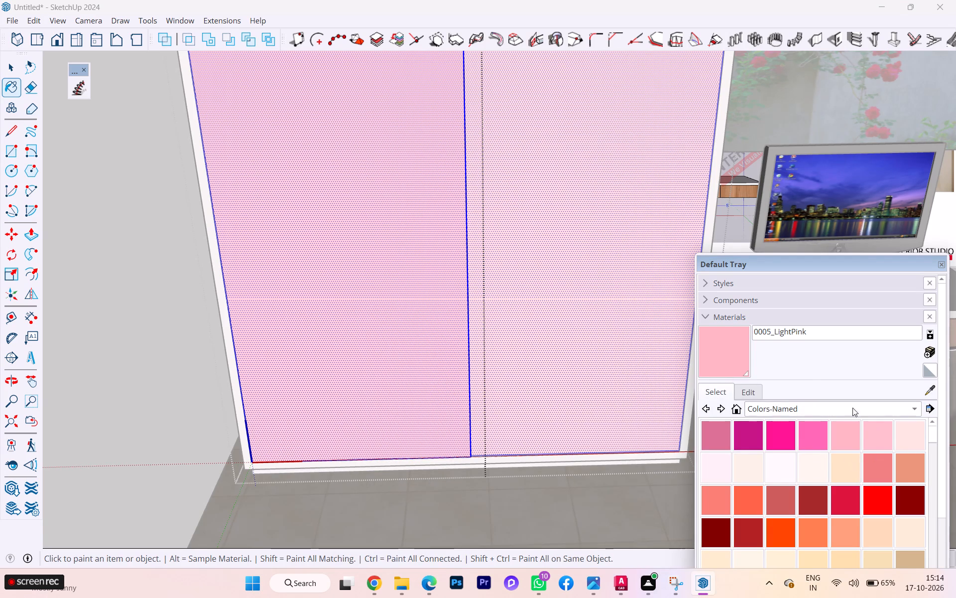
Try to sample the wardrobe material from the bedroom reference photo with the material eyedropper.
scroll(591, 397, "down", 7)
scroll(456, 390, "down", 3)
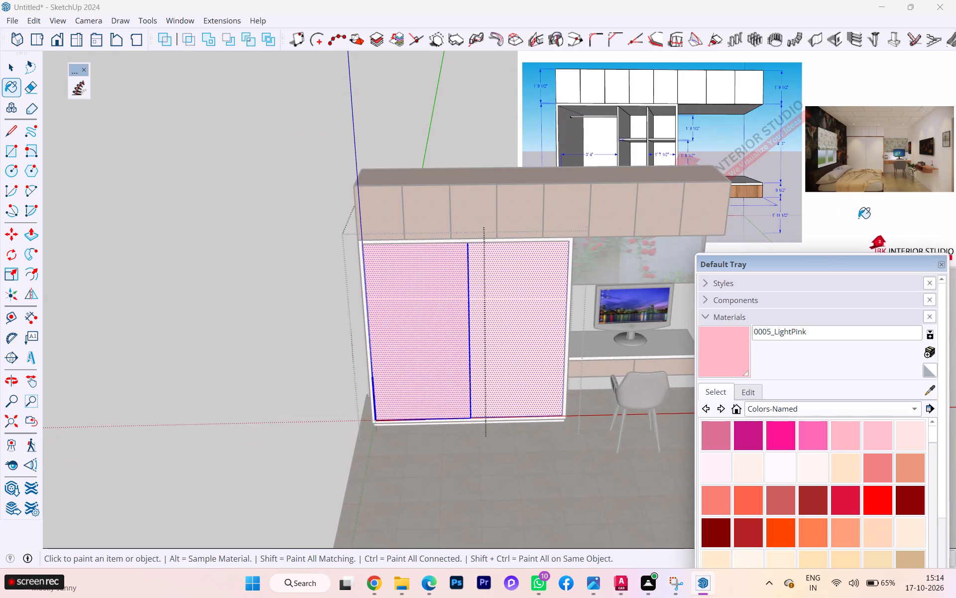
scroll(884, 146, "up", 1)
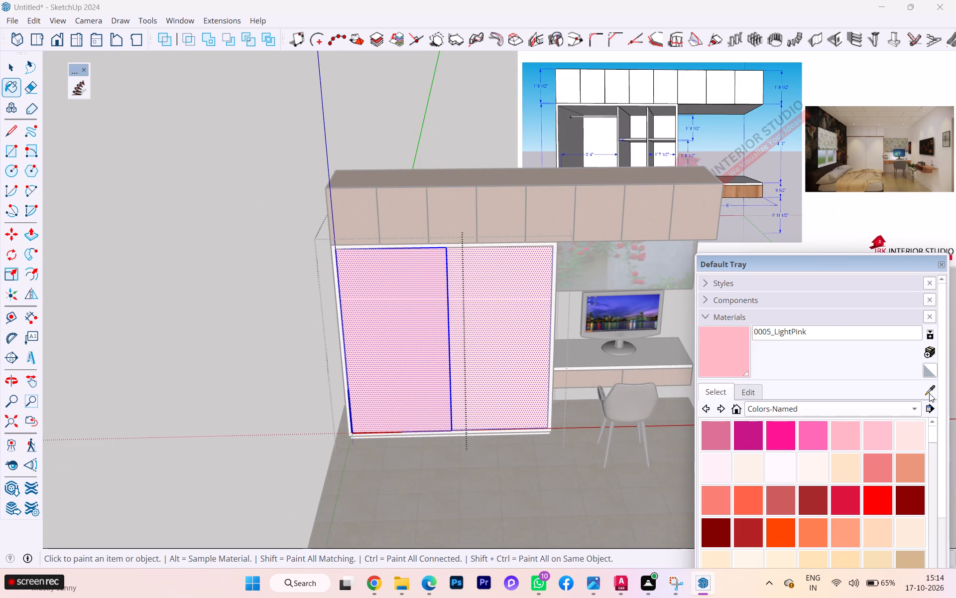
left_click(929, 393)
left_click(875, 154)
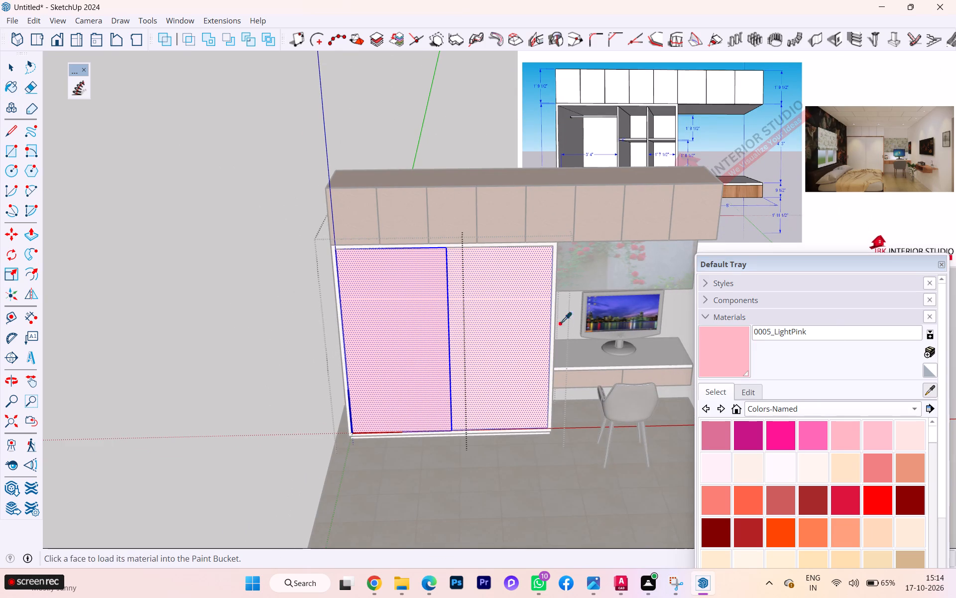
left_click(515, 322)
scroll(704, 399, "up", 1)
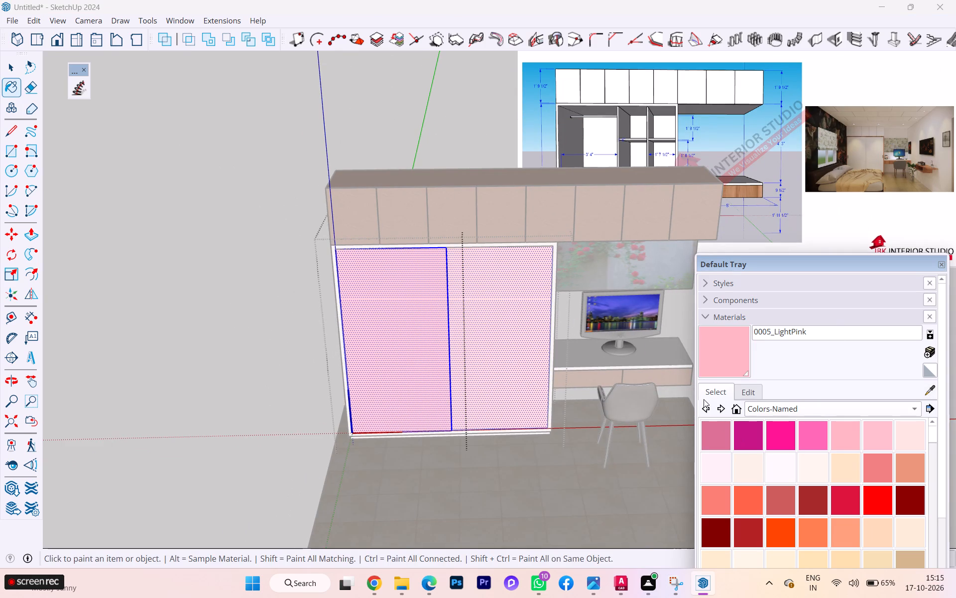
Match the 0005_LightPink material's colour to the reference photo on screen, using RGB 189, 180, 163, and close the door group.
left_click(747, 394)
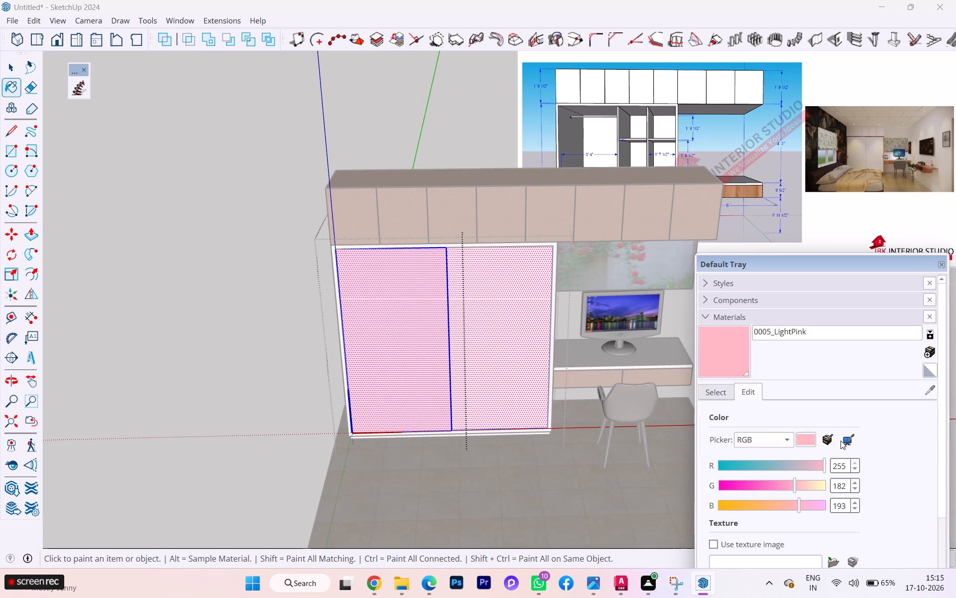
left_click(851, 439)
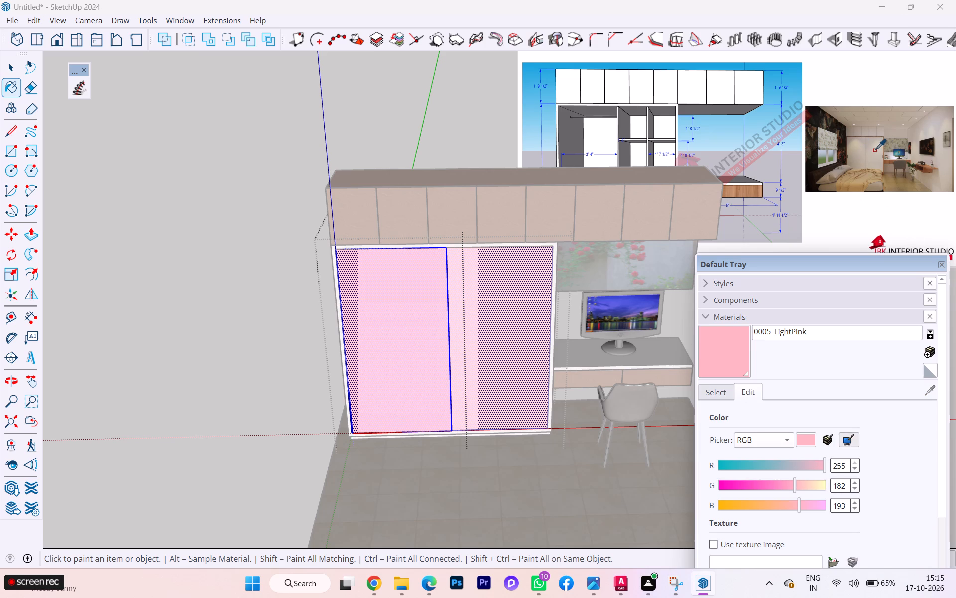
left_click(875, 150)
key("space")
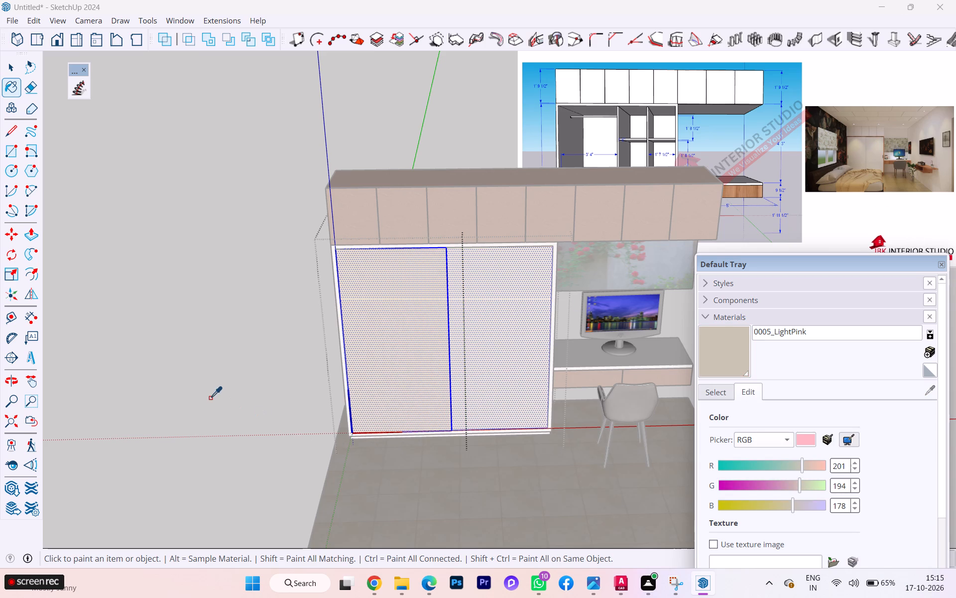
left_click(206, 391)
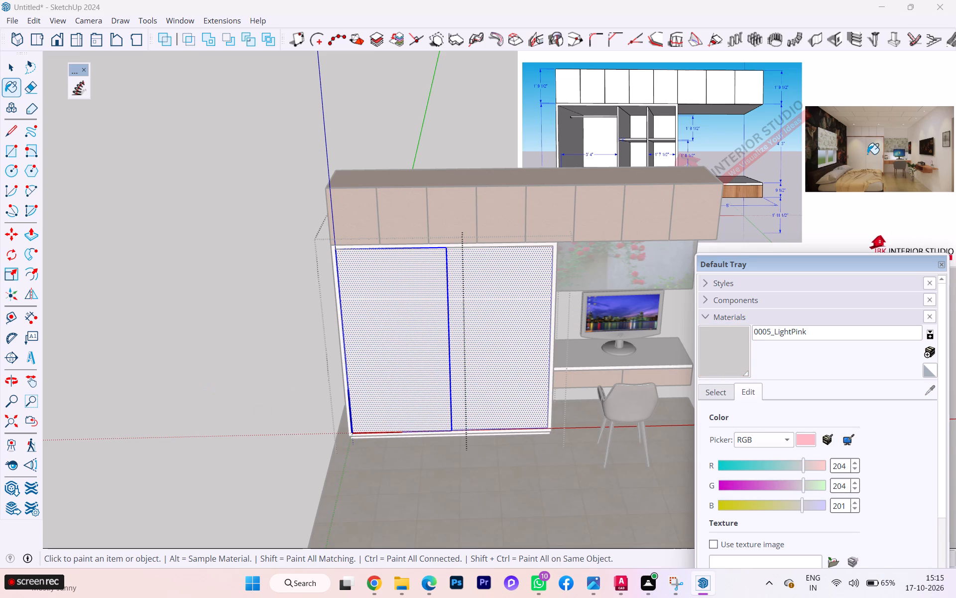
left_click(868, 153)
left_click(851, 438)
left_click(862, 153)
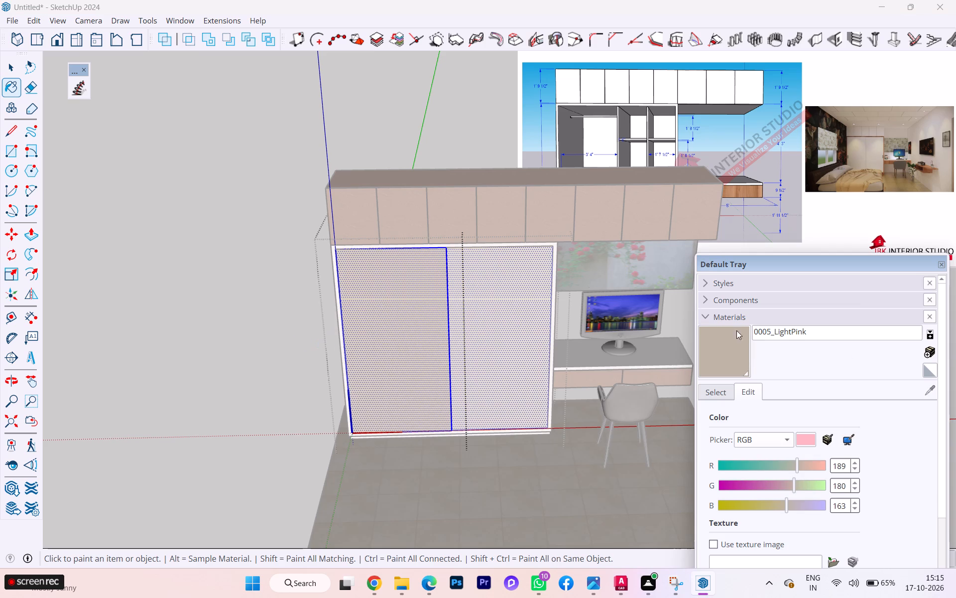
left_click(5, 77)
left_click(4, 68)
left_click(192, 198)
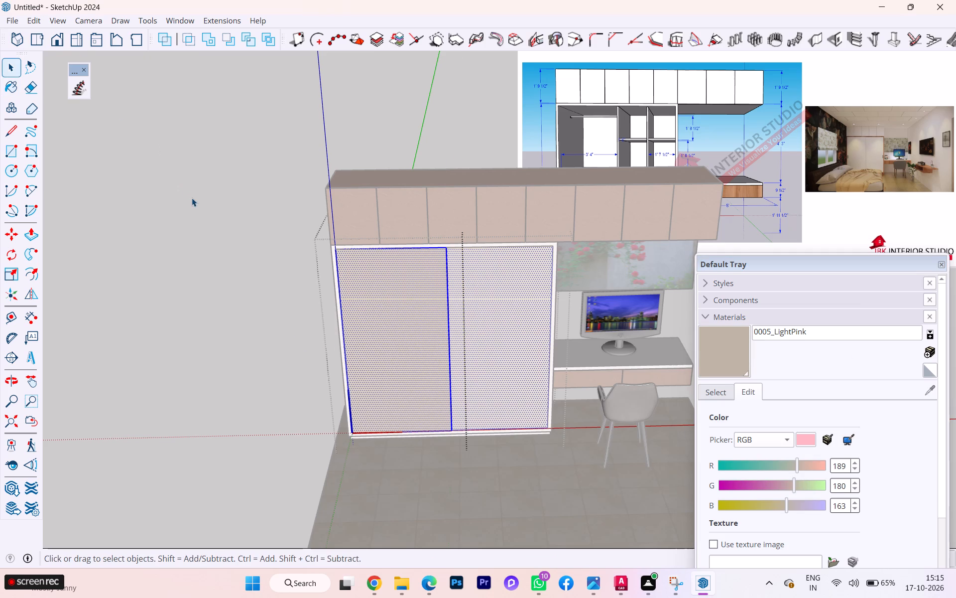
left_click(228, 314)
Examine the recoloured wardrobe doors from the side and front of the furniture unit.
scroll(396, 366, "down", 1)
middle_click_drag(425, 374, 0, 337)
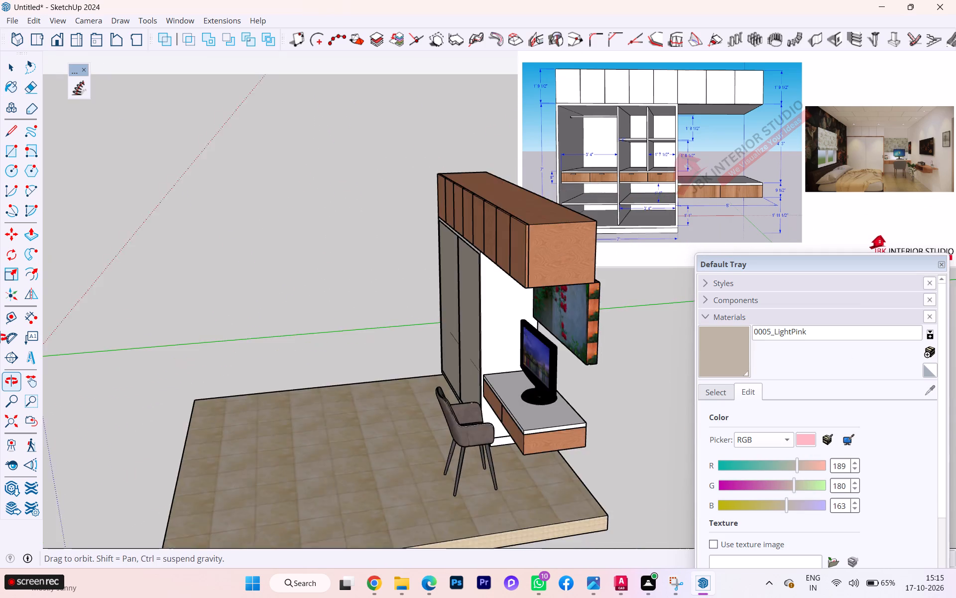
middle_click_drag(0, 337, 254, 342)
scroll(495, 377, "up", 5)
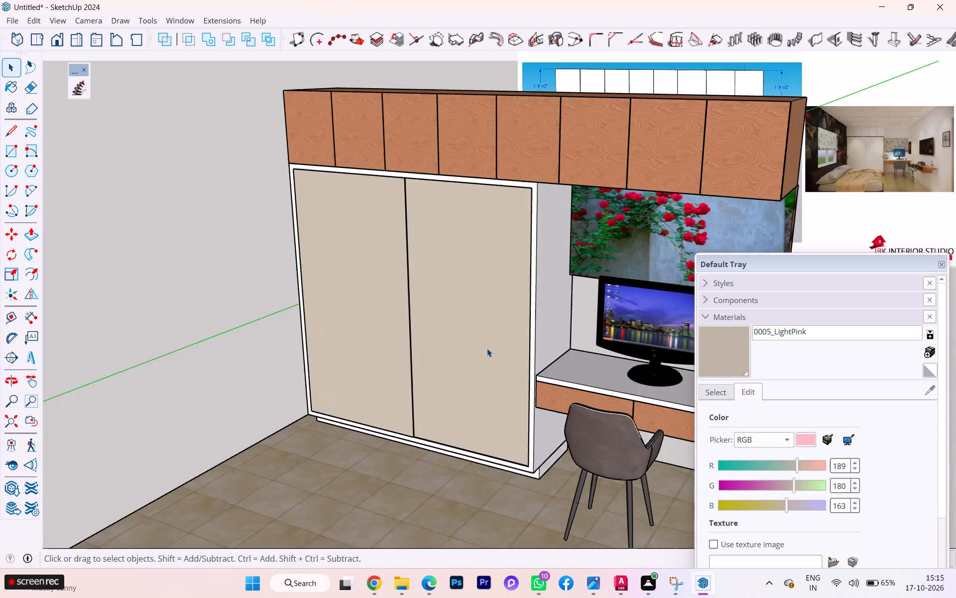
scroll(487, 348, "up", 4)
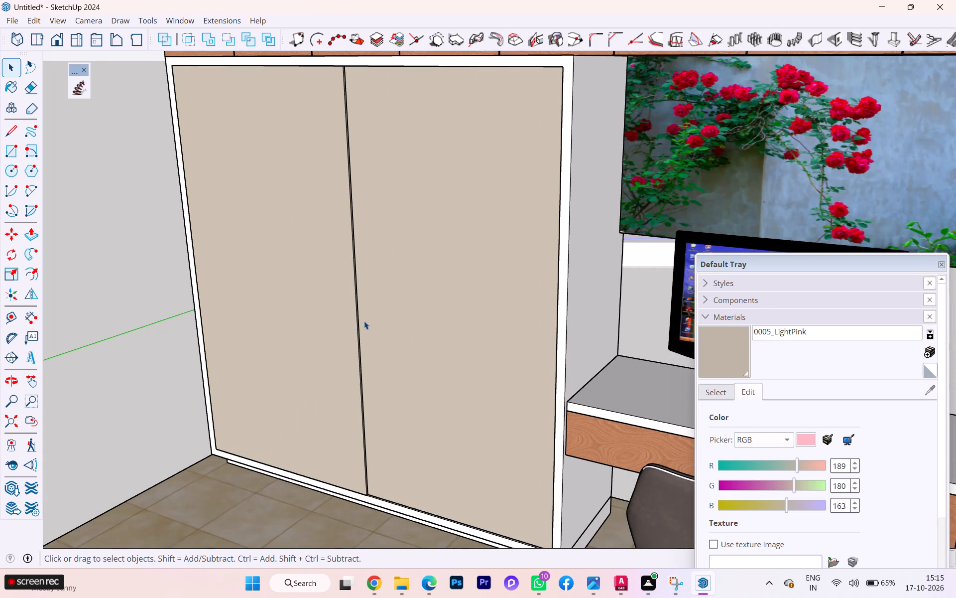
scroll(354, 323, "down", 1)
scroll(353, 324, "up", 1)
scroll(344, 334, "down", 1)
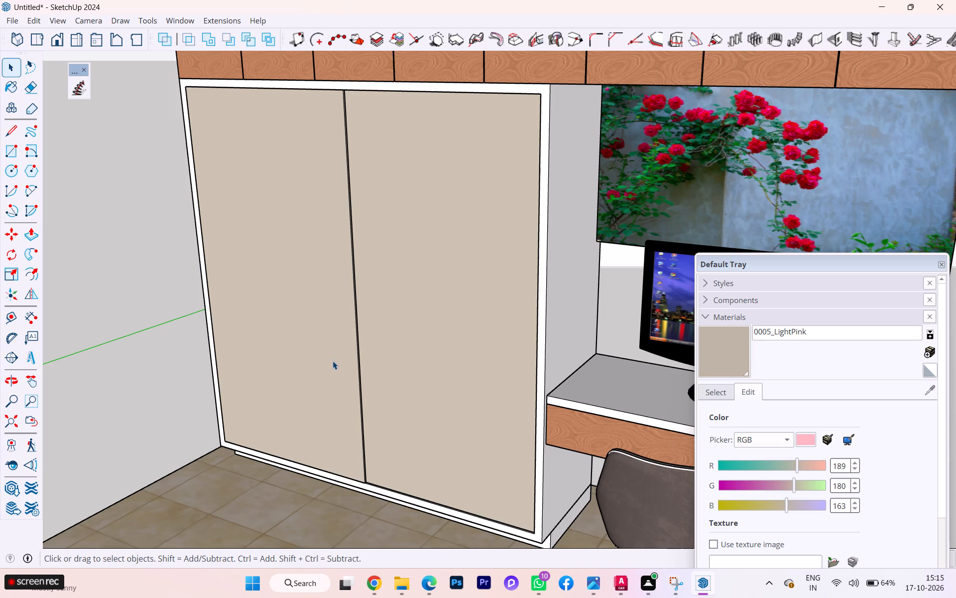
Examine the wardrobe's door joint, lower frame edge and side faces up close from several angles.
scroll(332, 367, "up", 2)
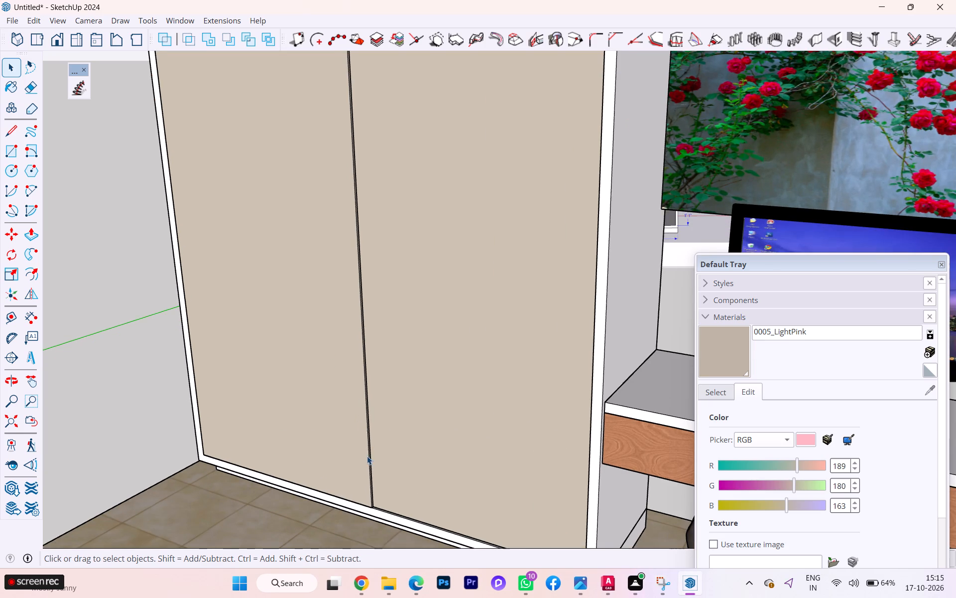
scroll(366, 457, "up", 2)
scroll(206, 451, "up", 1)
scroll(206, 451, "down", 1)
scroll(206, 451, "up", 2)
scroll(142, 466, "up", 2)
scroll(142, 466, "down", 1)
scroll(142, 466, "up", 2)
middle_click_drag(215, 470, 394, 456)
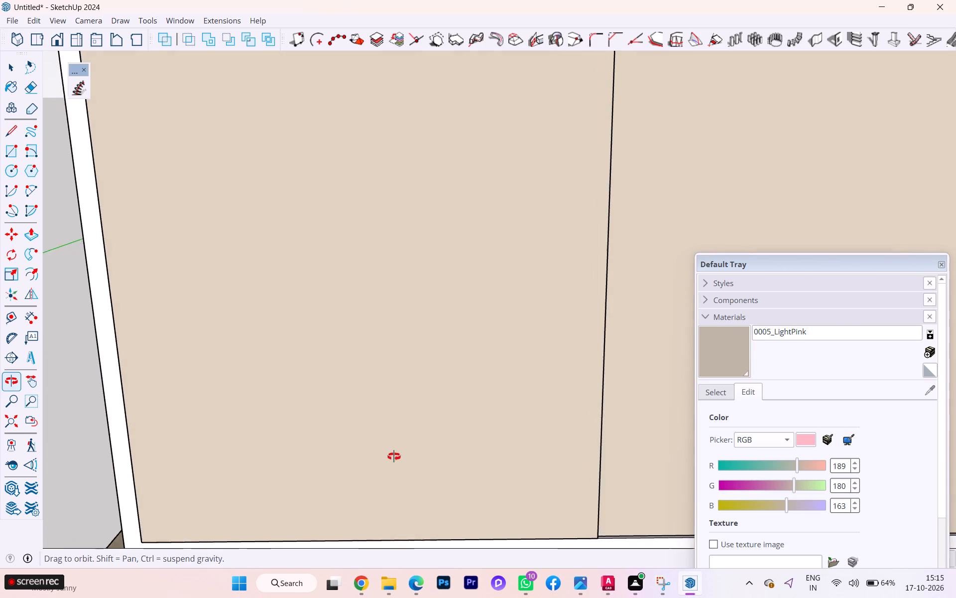
middle_click_drag(394, 456, 395, 455)
scroll(419, 410, "down", 4)
scroll(422, 407, "up", 2)
scroll(422, 407, "down", 2)
middle_click_drag(305, 486, 344, 474)
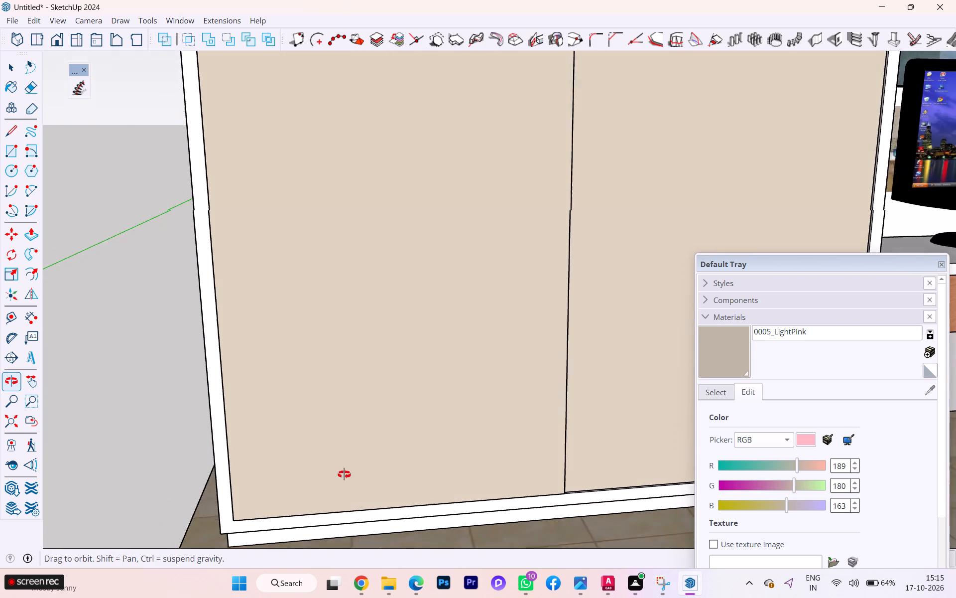
middle_click_drag(344, 474, 519, 450)
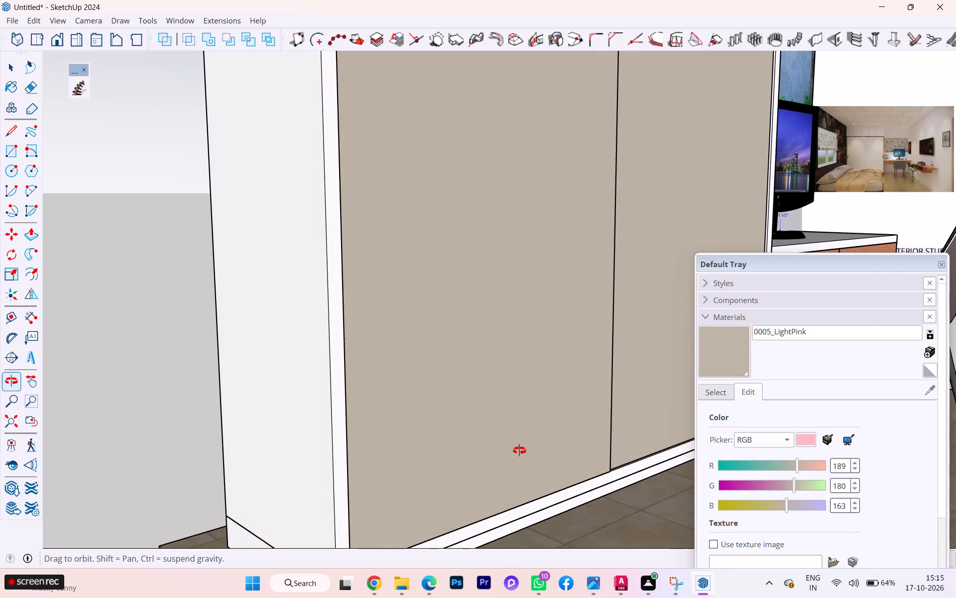
middle_click_drag(519, 450, 66, 488)
scroll(420, 472, "down", 1)
middle_click_drag(420, 472, 387, 477)
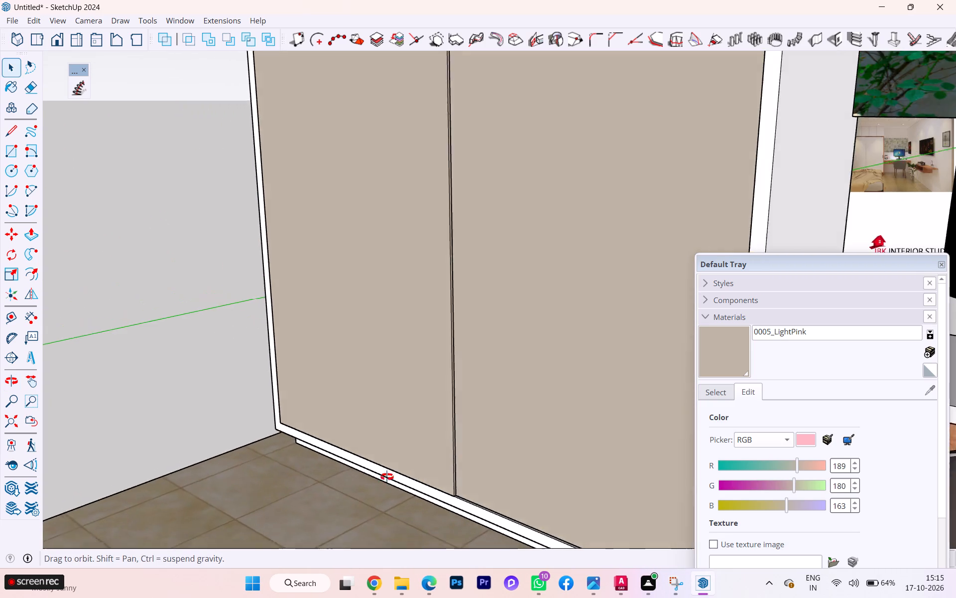
middle_click_drag(387, 477, 206, 473)
scroll(431, 462, "up", 4)
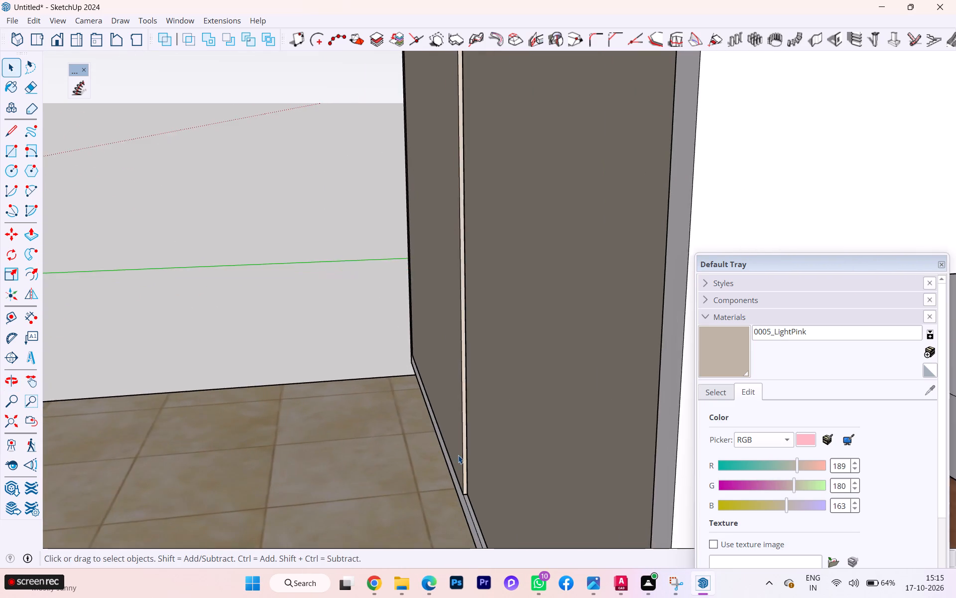
scroll(491, 472, "up", 1)
scroll(491, 472, "down", 1)
scroll(491, 472, "up", 6)
scroll(484, 480, "down", 3)
middle_click_drag(454, 480, 430, 416)
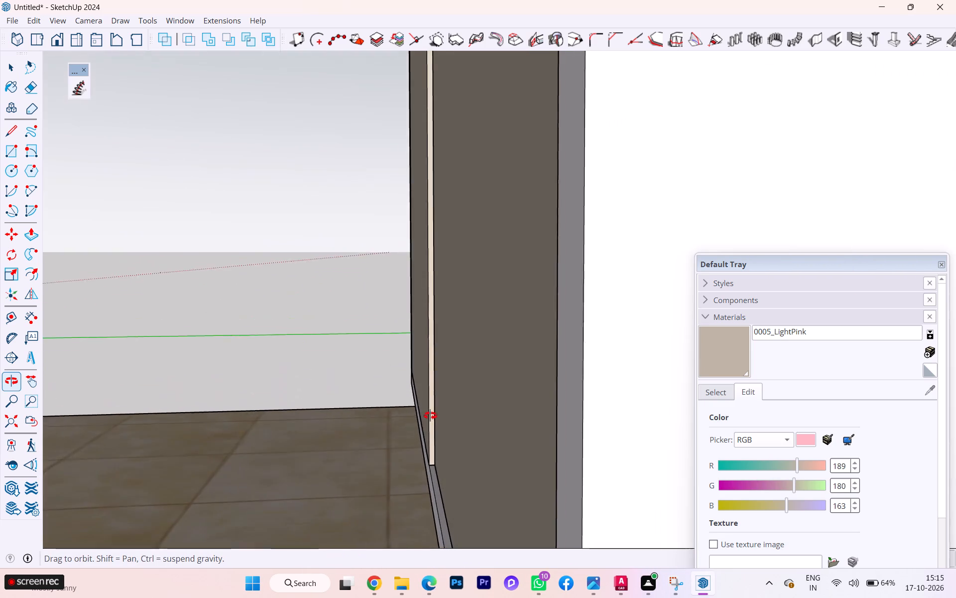
middle_click_drag(430, 416, 420, 398)
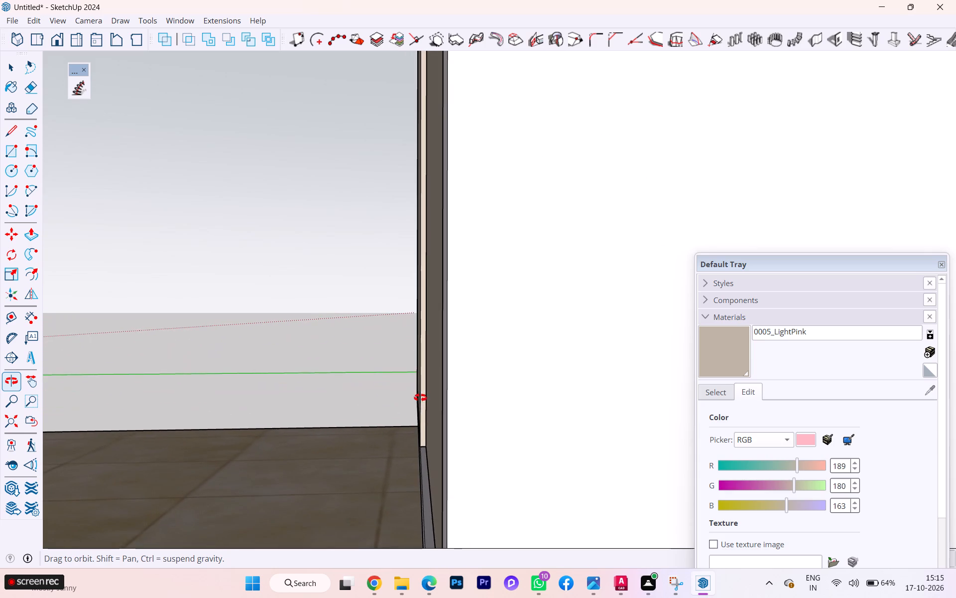
middle_click_drag(420, 398, 517, 424)
left_click_drag(439, 407, 448, 411)
scroll(237, 411, "up", 1)
scroll(237, 411, "down", 1)
scroll(237, 411, "up", 1)
scroll(236, 413, "down", 2)
scroll(234, 422, "up", 1)
scroll(234, 422, "down", 2)
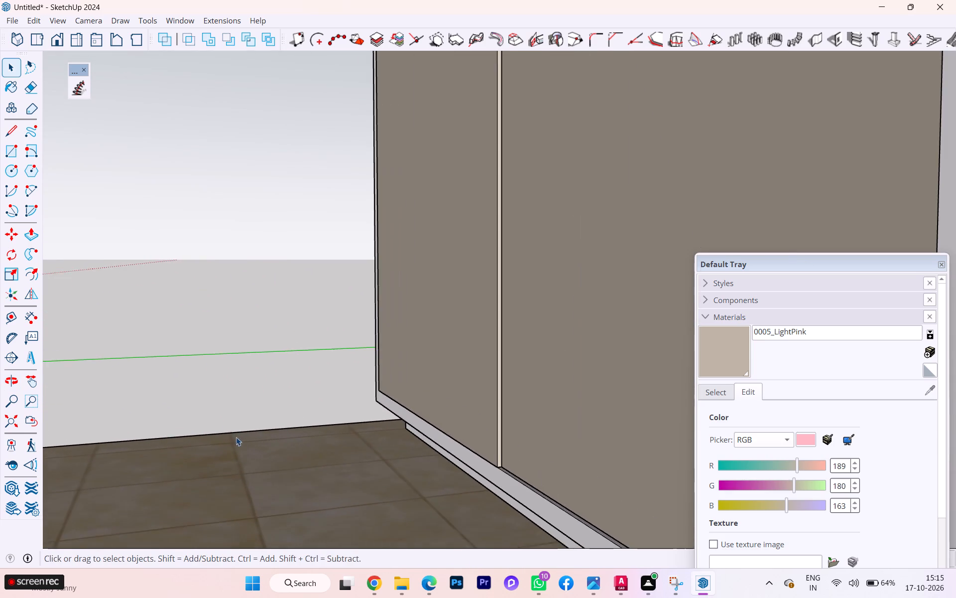
scroll(239, 442, "down", 7)
middle_click_drag(263, 469, 449, 510)
Open the wardrobe group for editing at its white carcass.
scroll(263, 470, "down", 1)
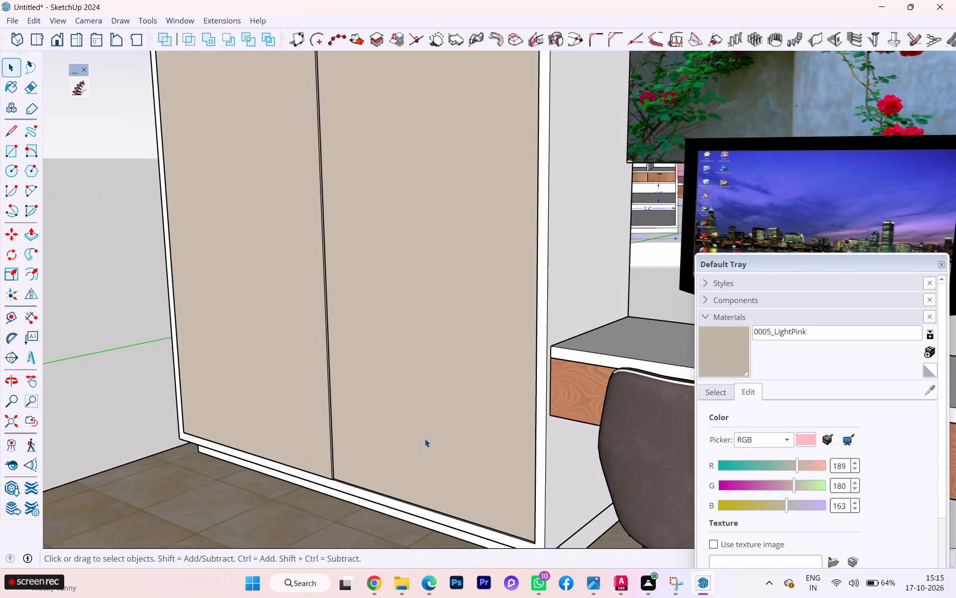
scroll(343, 434, "down", 5)
scroll(327, 437, "up", 1)
scroll(323, 440, "down", 2)
scroll(323, 440, "up", 4)
scroll(325, 445, "down", 9)
scroll(405, 368, "up", 2)
left_click(410, 364)
double_click(413, 362)
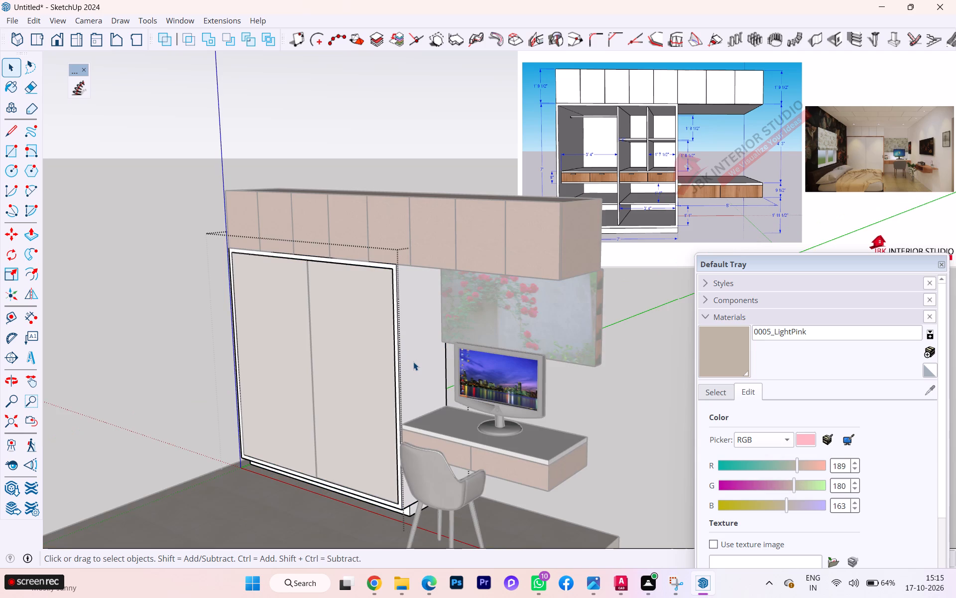
double_click(411, 367)
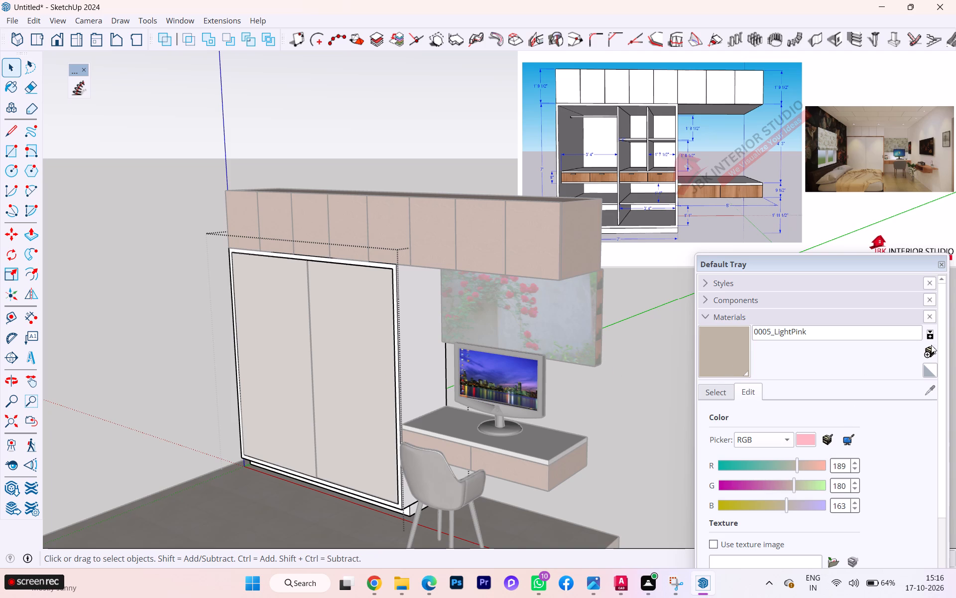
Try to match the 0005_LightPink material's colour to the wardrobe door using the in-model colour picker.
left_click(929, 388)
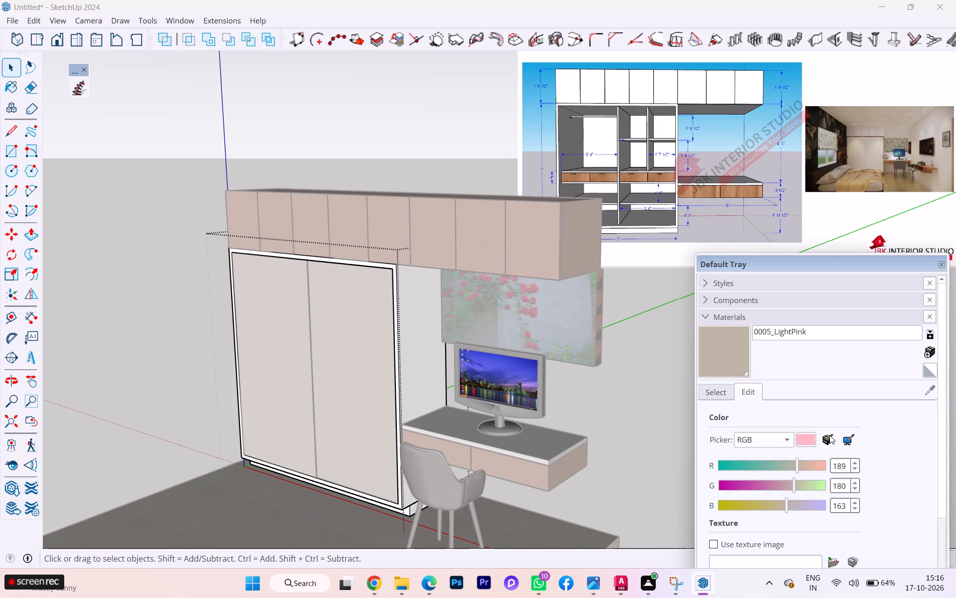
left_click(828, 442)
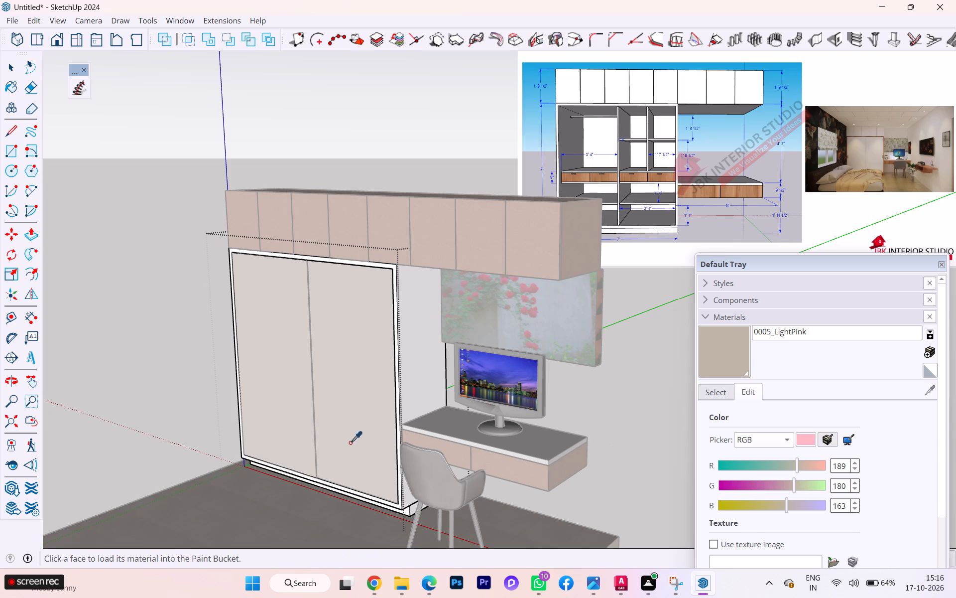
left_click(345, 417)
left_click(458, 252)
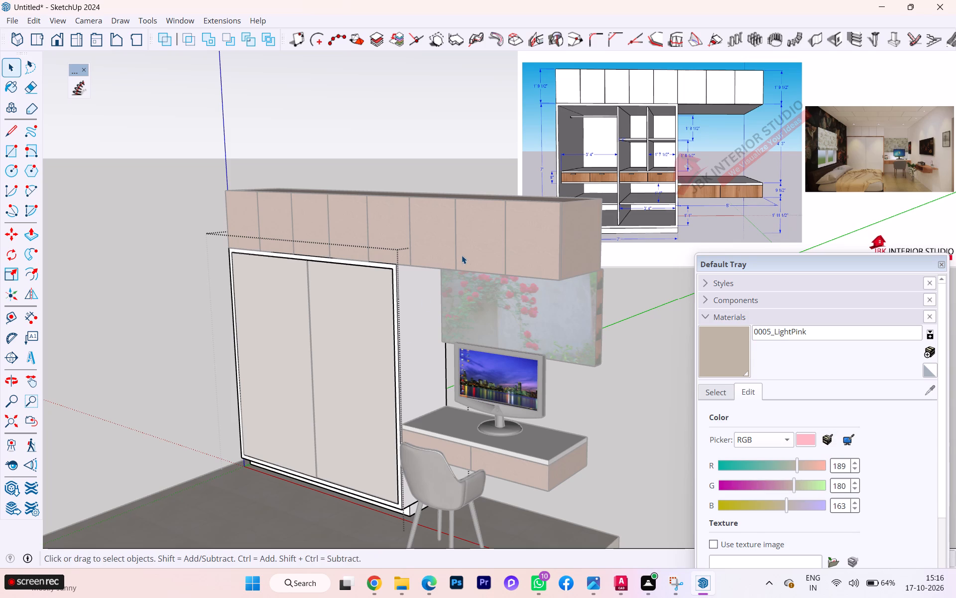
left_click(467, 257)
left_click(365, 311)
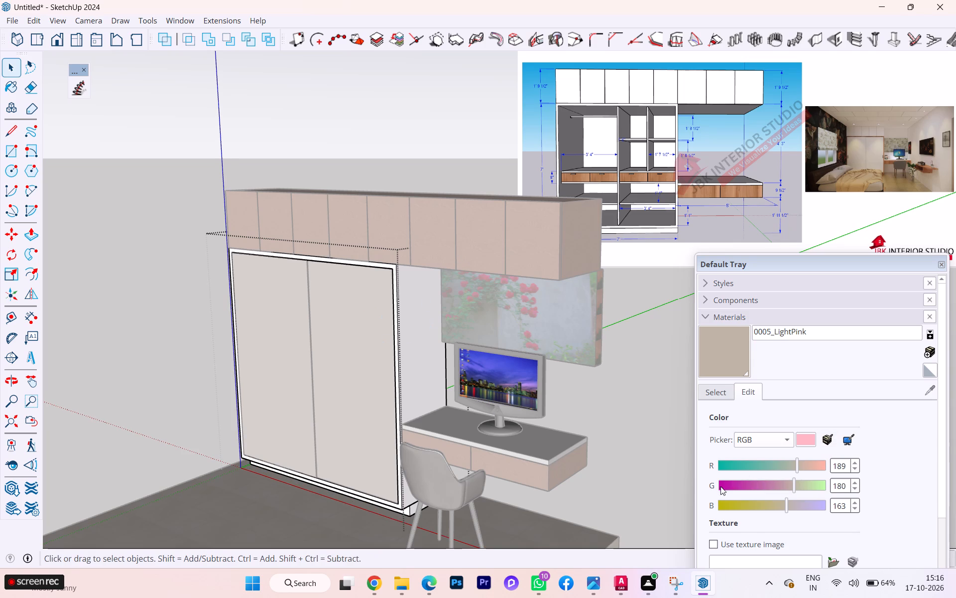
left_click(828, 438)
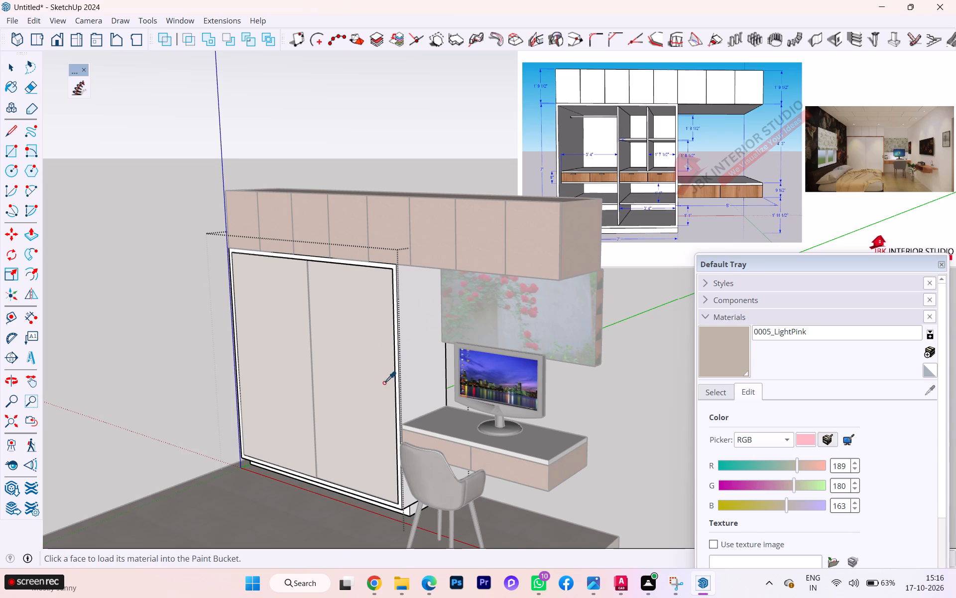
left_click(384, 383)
Sample the 0005_LightPink material from the wardrobe door, paint the selected white carcass with it, and close the group.
left_click(424, 364)
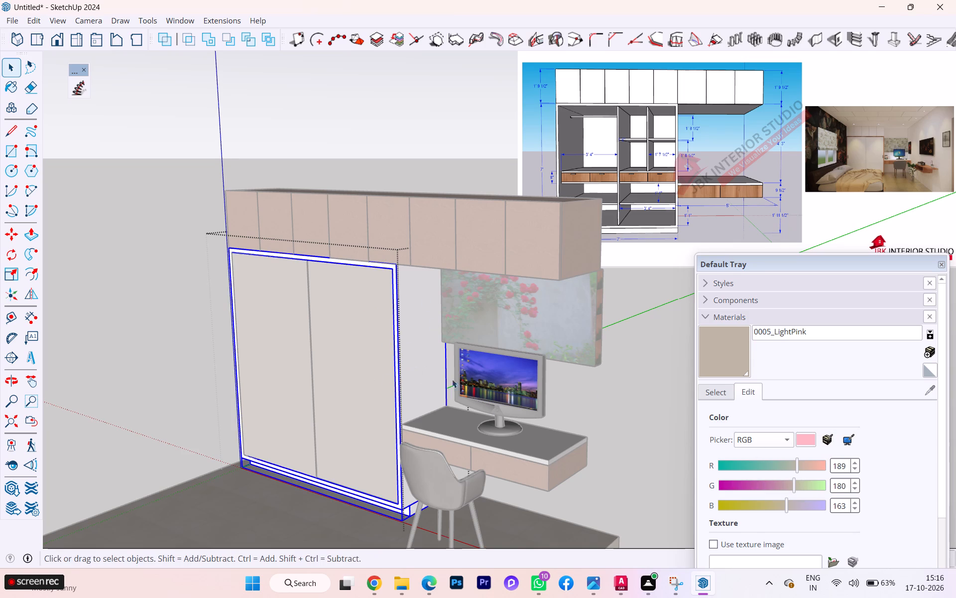
left_click(708, 393)
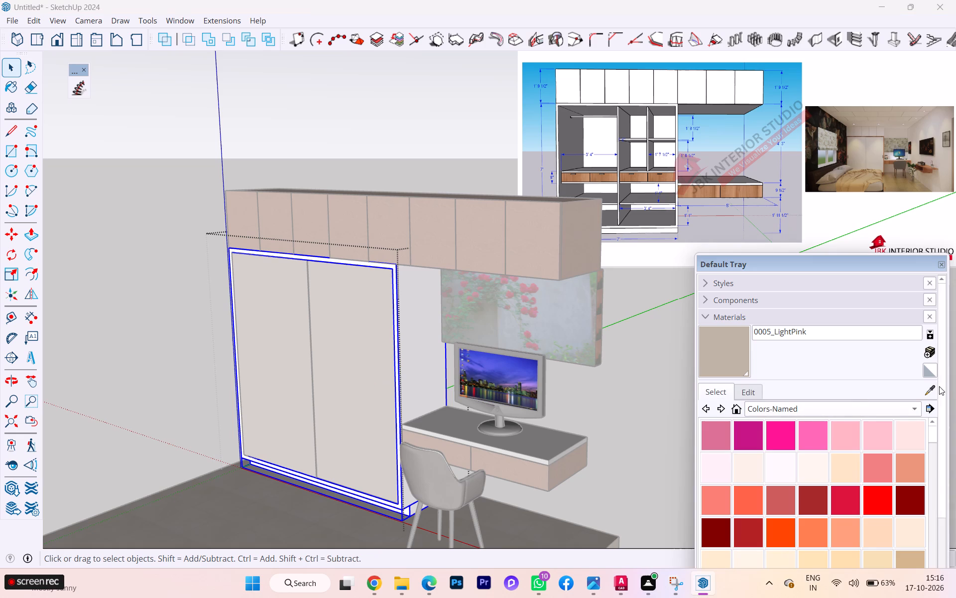
left_click(930, 389)
left_click(380, 374)
left_click(408, 359)
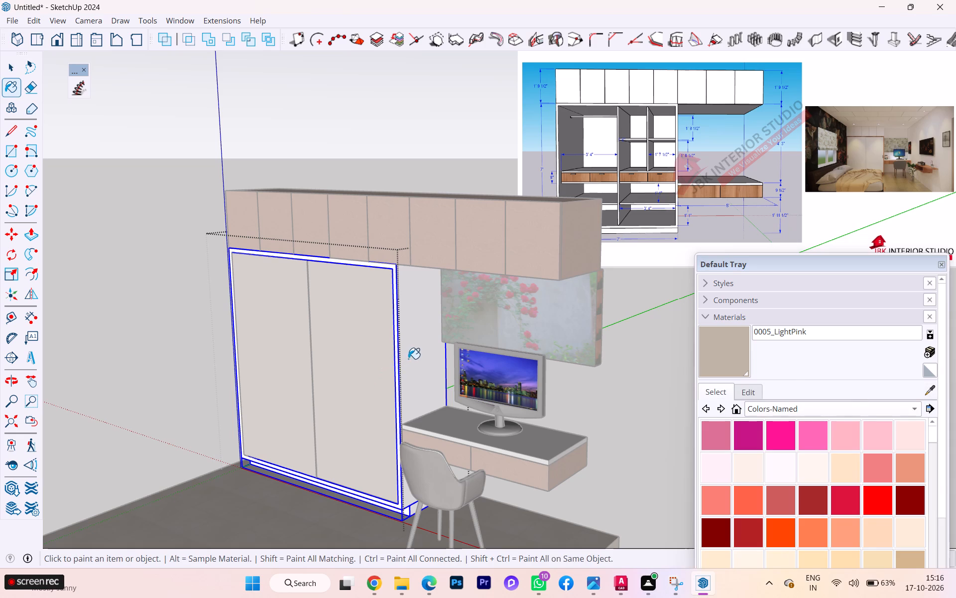
key("space")
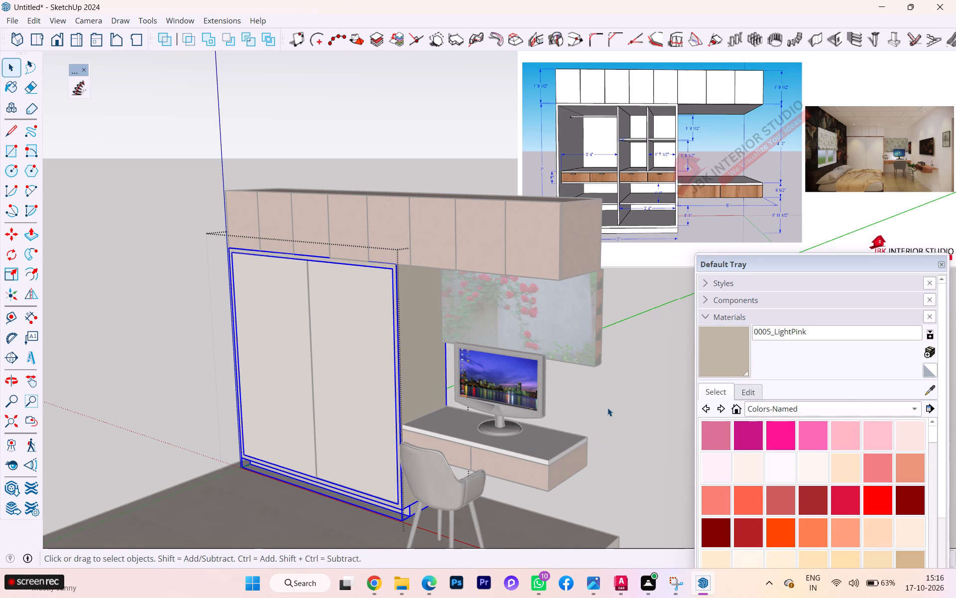
left_click(607, 408)
left_click(631, 419)
scroll(495, 419, "down", 2)
double_click(612, 423)
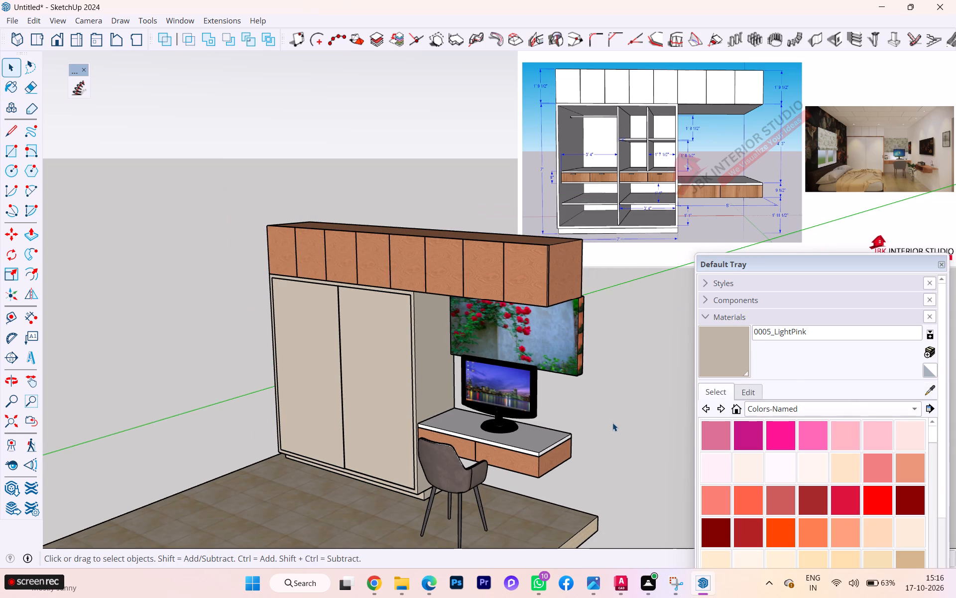
Examine the painted wardrobe carcass and doors from the front and side of the furniture unit.
scroll(601, 431, "down", 3)
scroll(475, 453, "down", 1)
middle_click_drag(475, 453, 666, 444)
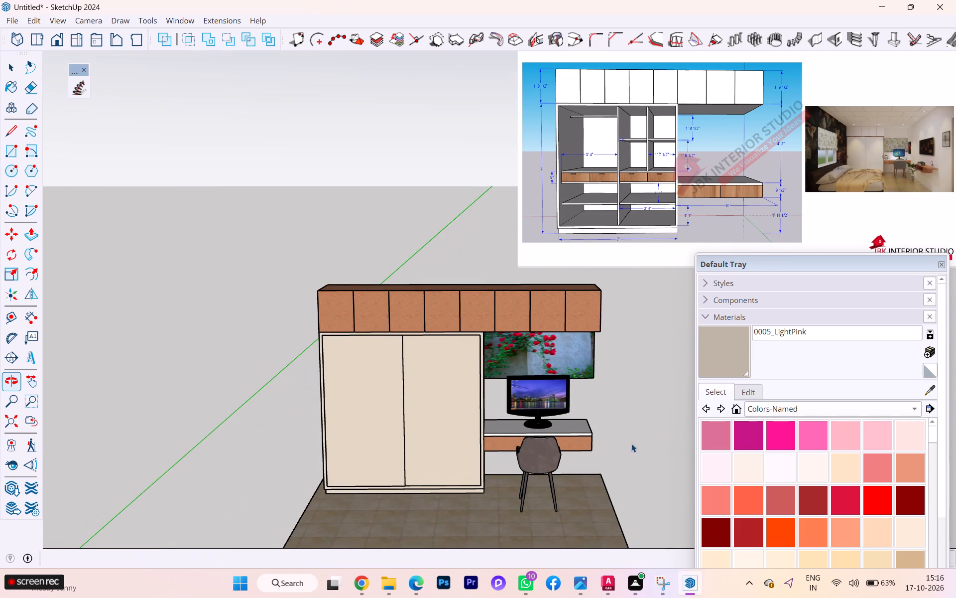
middle_click_drag(455, 448, 502, 446)
scroll(364, 426, "up", 2)
scroll(364, 425, "down", 1)
scroll(364, 423, "up", 4)
scroll(341, 411, "down", 3)
scroll(341, 411, "up", 5)
scroll(313, 421, "down", 1)
scroll(313, 421, "up", 2)
scroll(311, 421, "down", 1)
scroll(311, 421, "up", 4)
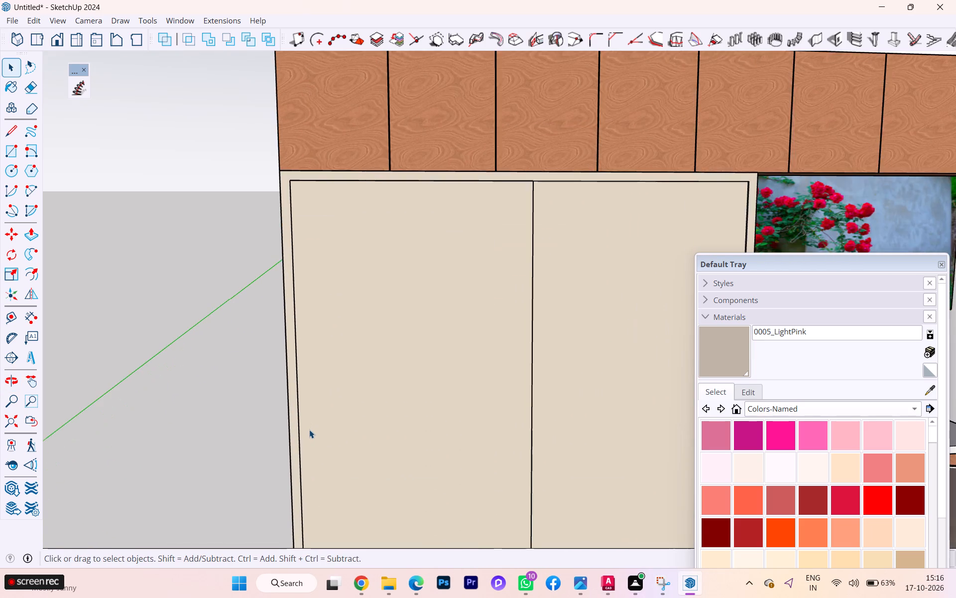
scroll(309, 430, "up", 2)
scroll(309, 430, "down", 1)
scroll(309, 430, "up", 1)
scroll(304, 437, "down", 3)
middle_click_drag(320, 440, 333, 442)
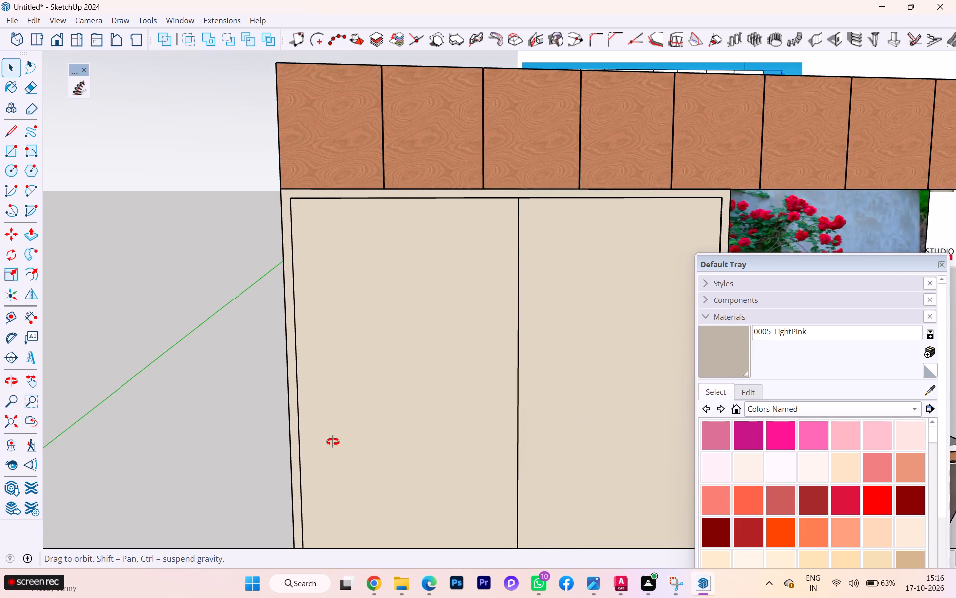
middle_click_drag(333, 442, 759, 428)
middle_click_drag(432, 450, 648, 447)
scroll(432, 450, "down", 1)
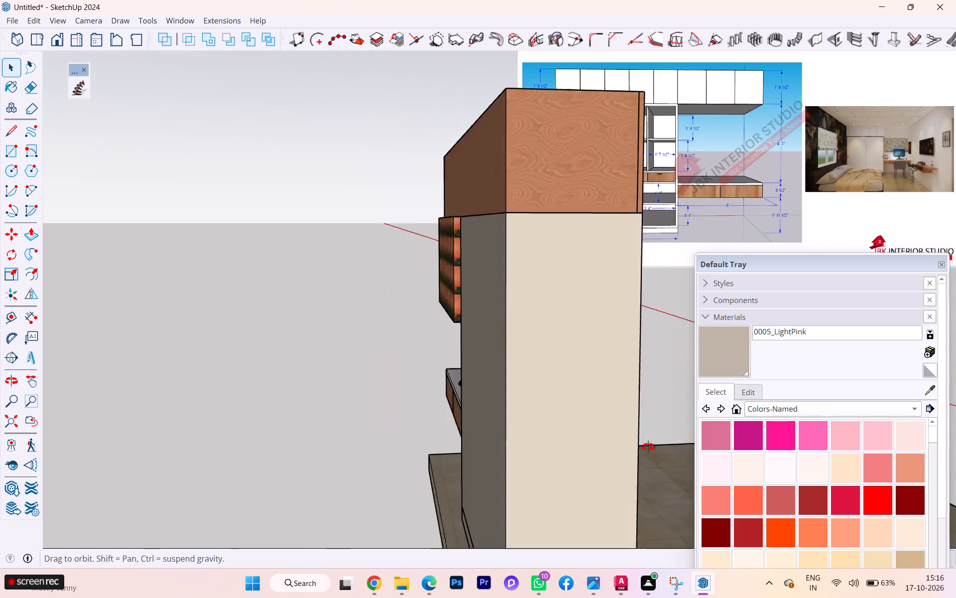
middle_click_drag(648, 447, 0, 472)
scroll(0, 462, "down", 1)
scroll(0, 462, "up", 1)
scroll(0, 462, "down", 2)
scroll(0, 462, "up", 1)
scroll(0, 462, "down", 1)
scroll(0, 462, "up", 1)
scroll(54, 471, "down", 2)
scroll(88, 475, "up", 1)
scroll(92, 475, "down", 3)
scroll(173, 443, "down", 1)
scroll(174, 443, "up", 1)
scroll(175, 444, "down", 2)
scroll(180, 448, "up", 2)
scroll(180, 448, "down", 5)
scroll(183, 451, "up", 1)
scroll(184, 451, "down", 3)
double_click(607, 459)
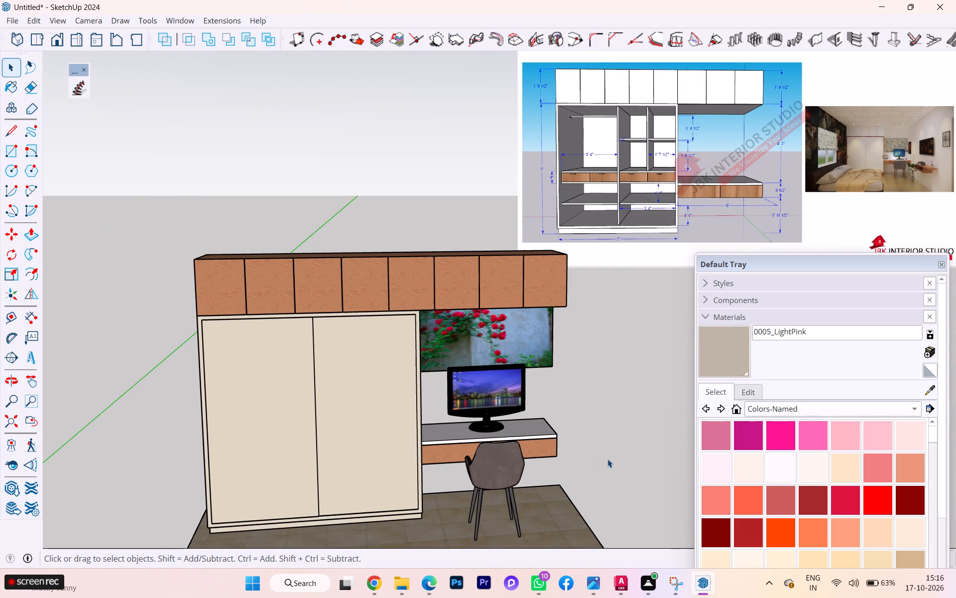
Turn on the visibility of the wall tag, leaving wall1 and wall 3 hidden.
left_click(708, 314)
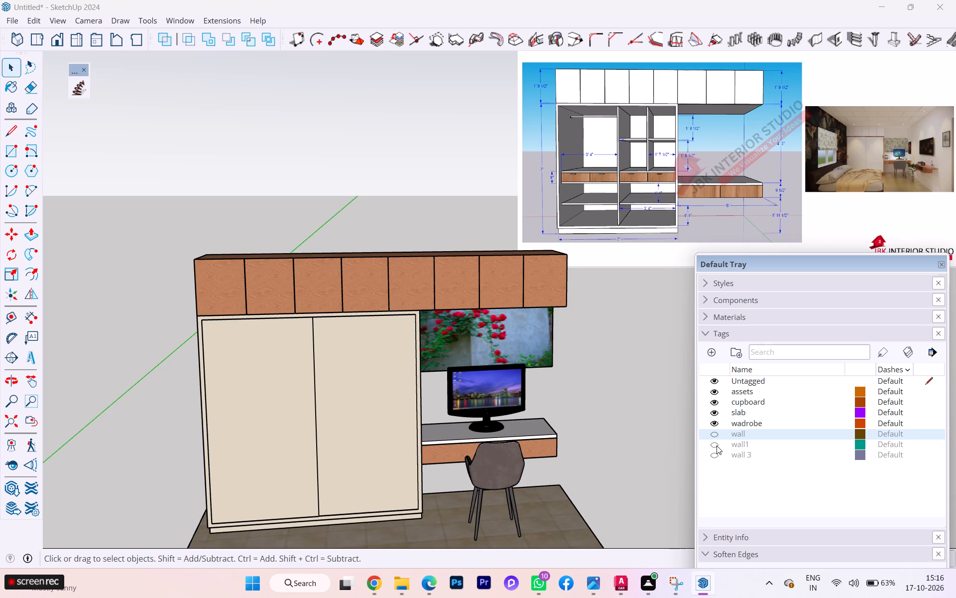
left_click(715, 434)
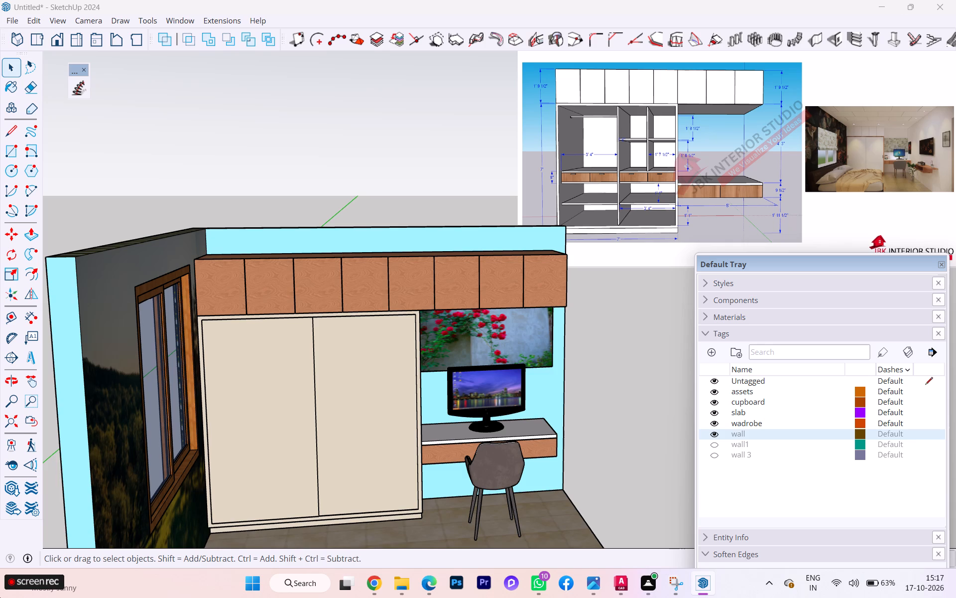
Examine the wardrobe and study unit together with the window wall and blue wall from the room's open side.
scroll(0, 597, "down", 1)
scroll(366, 478, "down", 1)
scroll(515, 431, "down", 2)
scroll(456, 456, "down", 4)
scroll(199, 416, "down", 5)
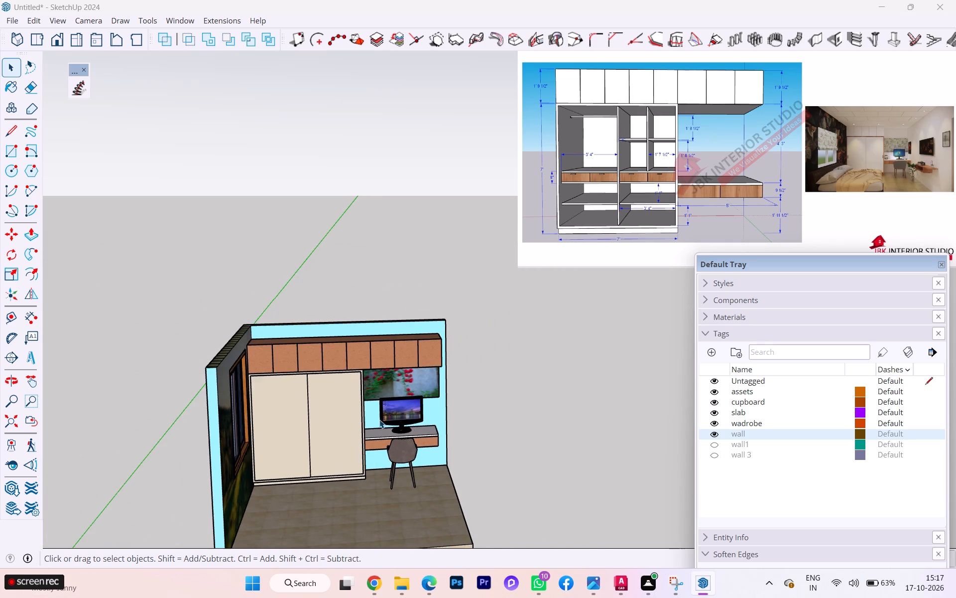
scroll(425, 446, "down", 1)
middle_click_drag(424, 451, 91, 455)
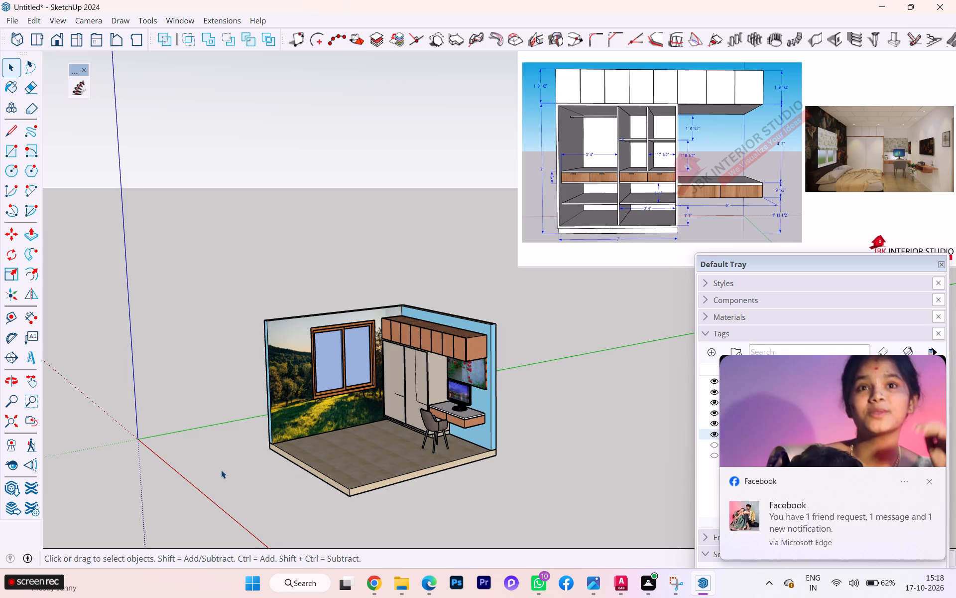
left_click(925, 481)
scroll(264, 401, "up", 2)
scroll(264, 400, "down", 1)
scroll(264, 400, "up", 1)
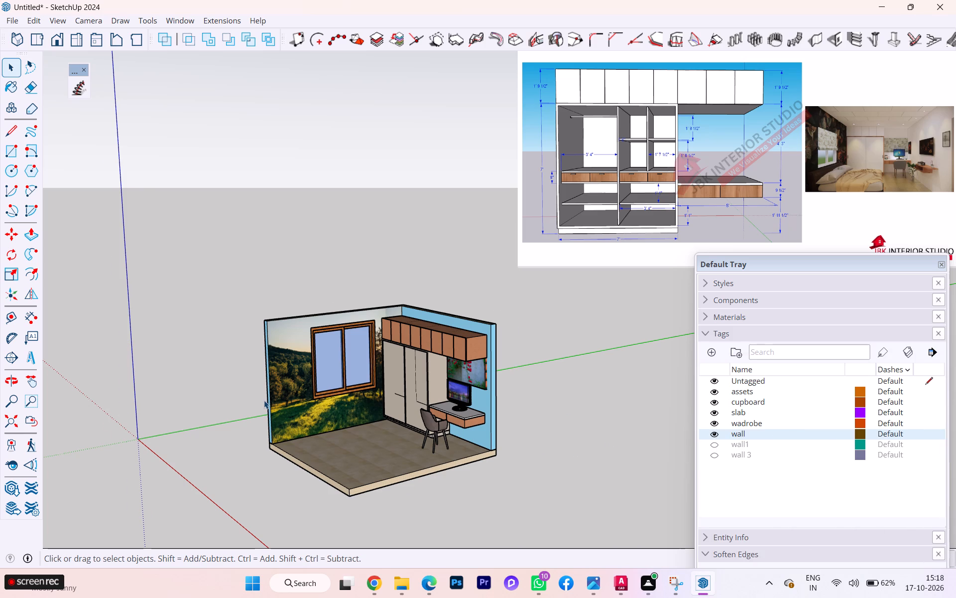
scroll(396, 464, "up", 3)
scroll(526, 475, "up", 3)
scroll(630, 444, "up", 4)
scroll(564, 409, "up", 2)
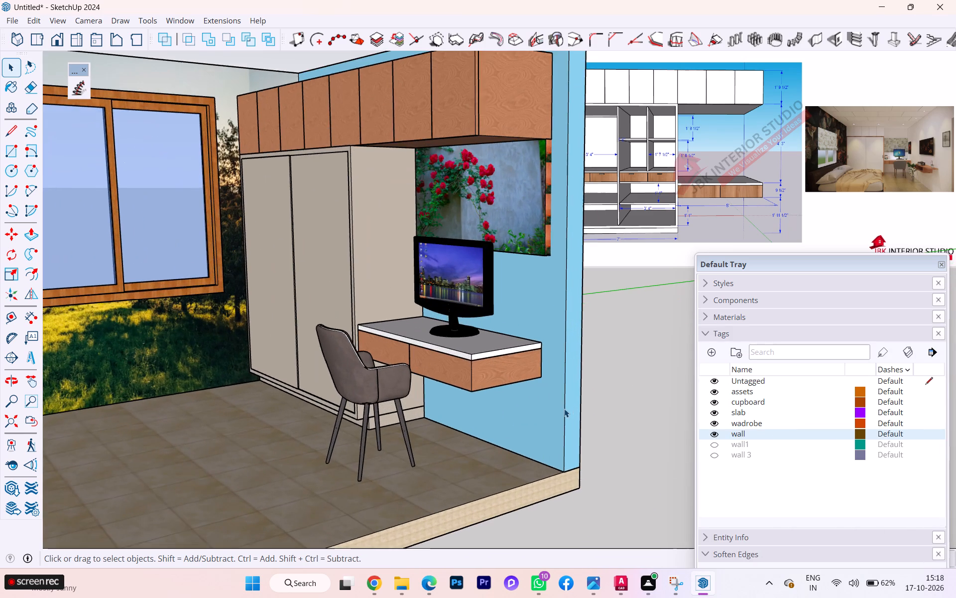
scroll(570, 411, "down", 1)
middle_click_drag(570, 411, 569, 460)
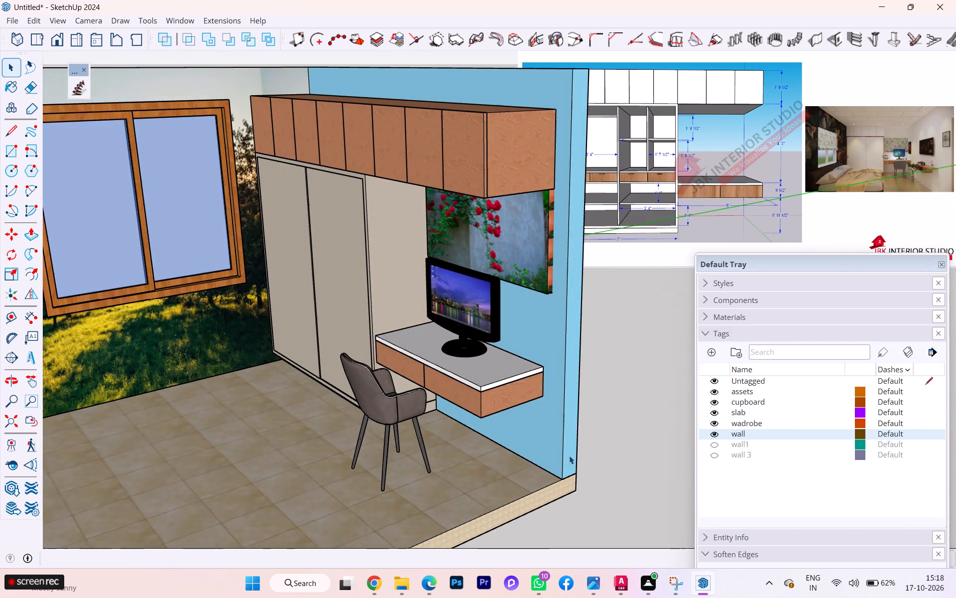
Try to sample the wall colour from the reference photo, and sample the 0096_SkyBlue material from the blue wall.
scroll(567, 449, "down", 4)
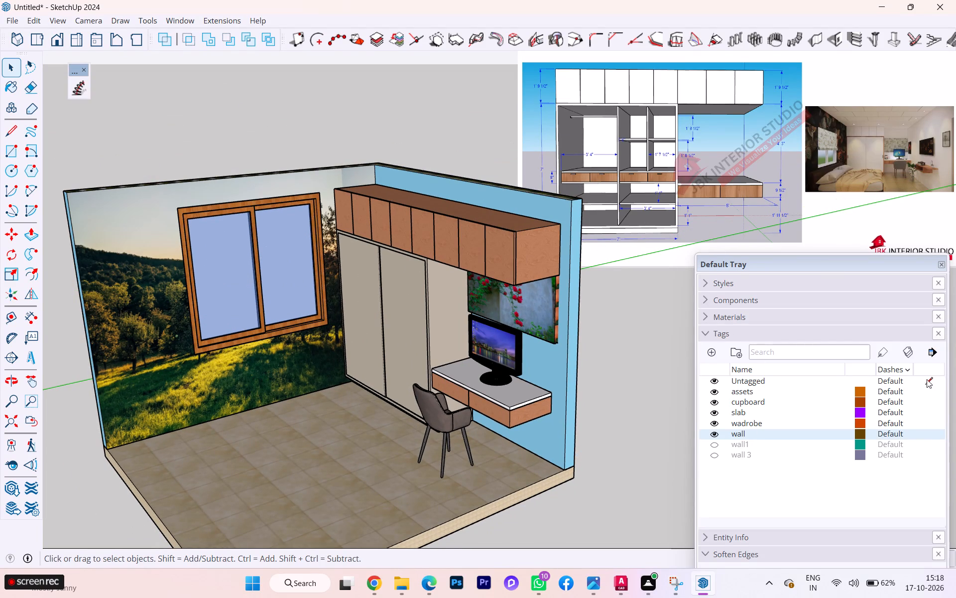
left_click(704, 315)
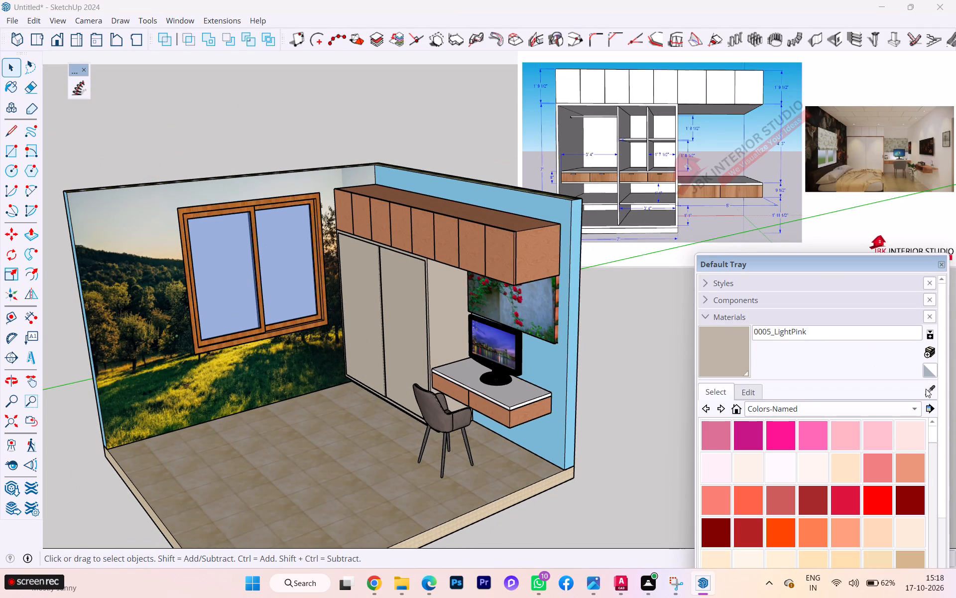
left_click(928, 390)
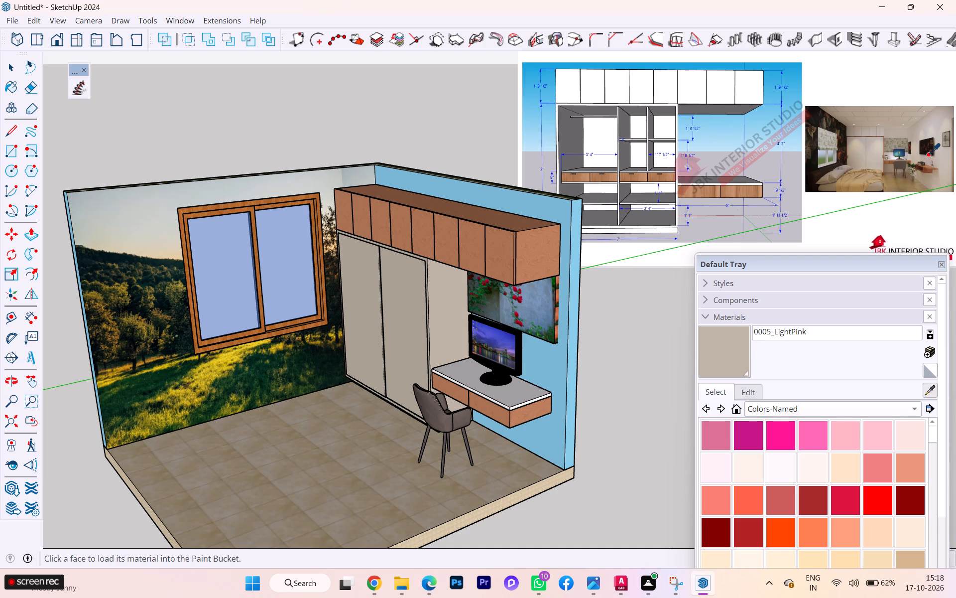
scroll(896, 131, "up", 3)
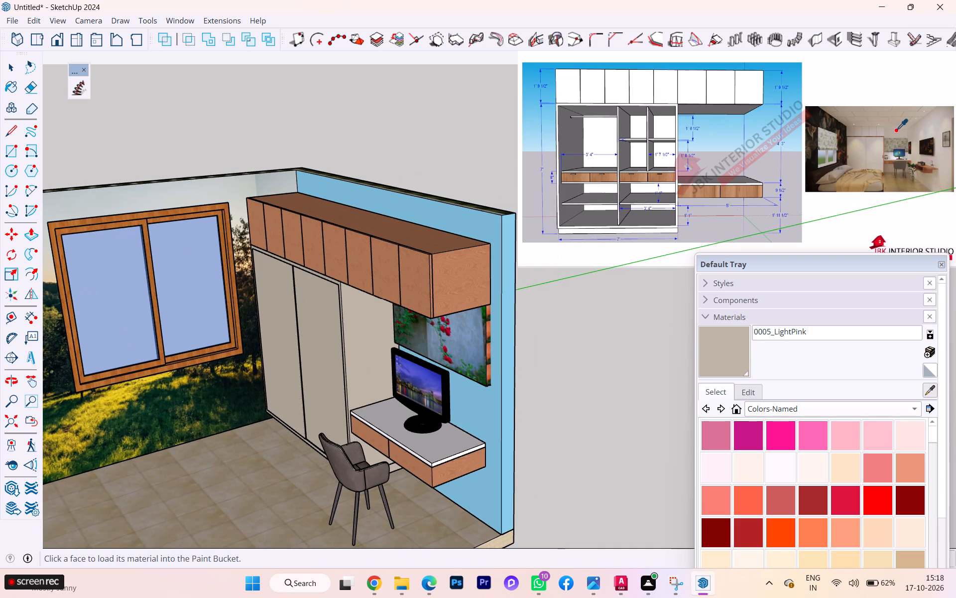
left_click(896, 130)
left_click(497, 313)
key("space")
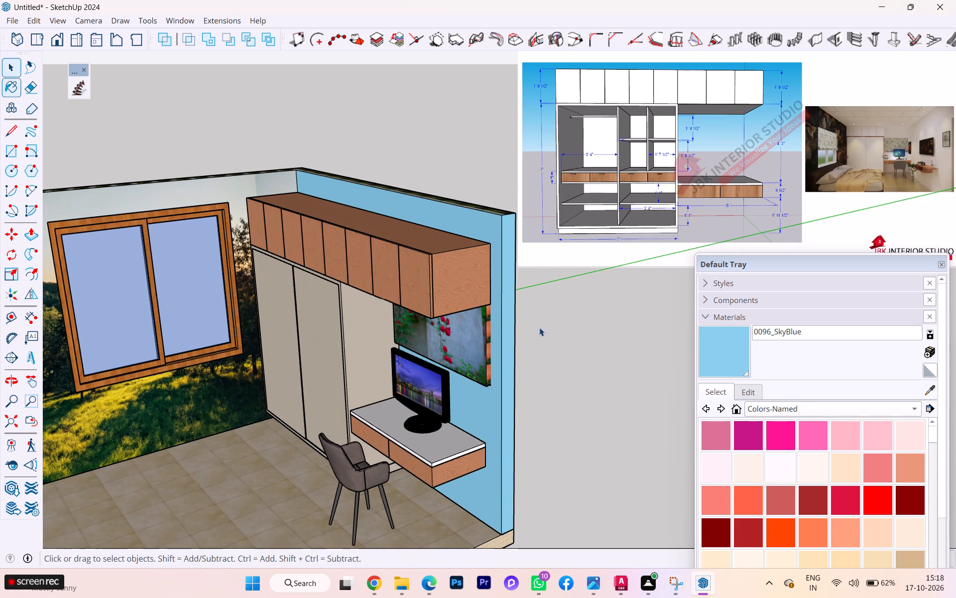
Open the wall group for editing and try to sample the wall colour from the reference photo.
double_click(509, 320)
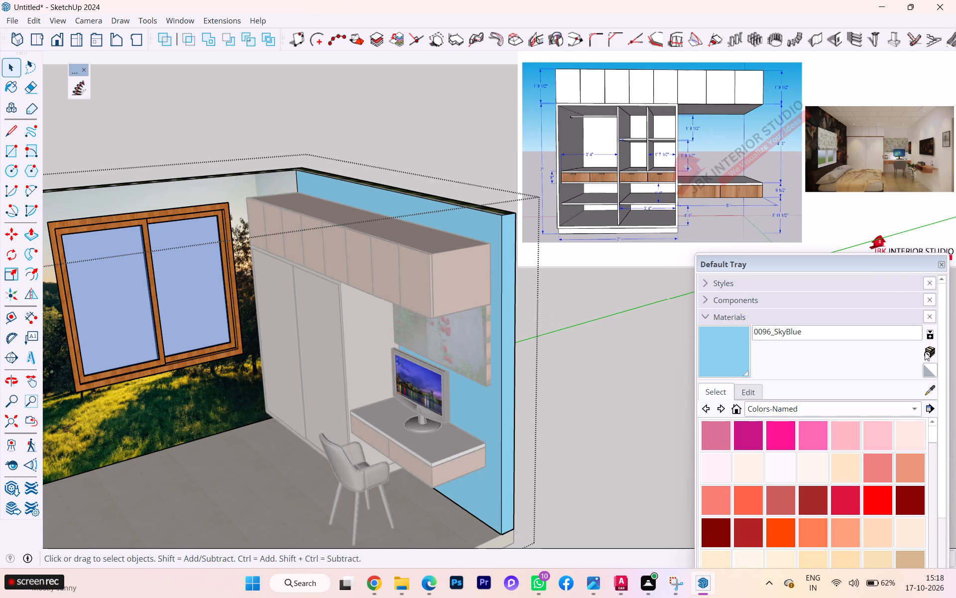
left_click(934, 389)
scroll(890, 135, "up", 5)
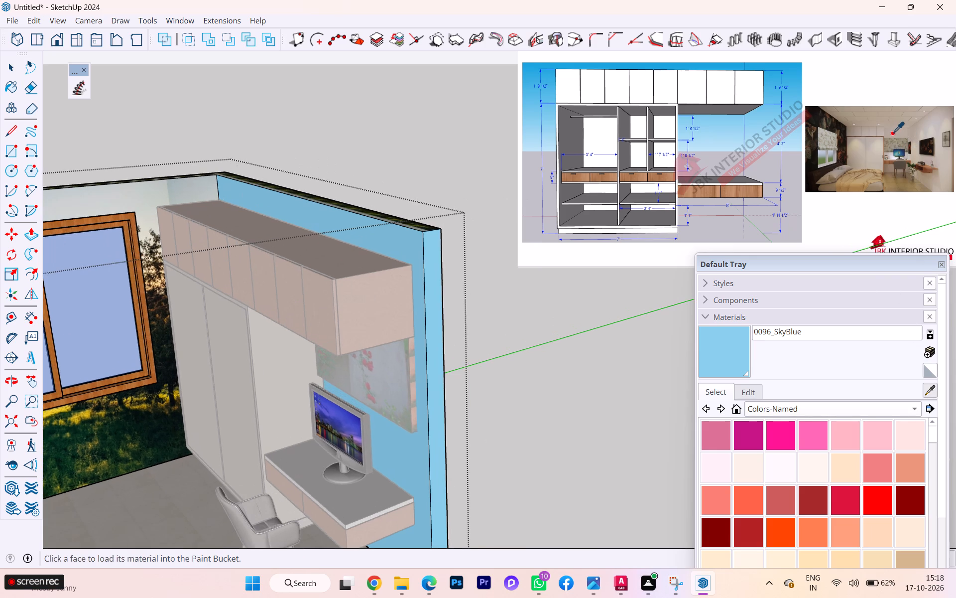
scroll(892, 133, "down", 2)
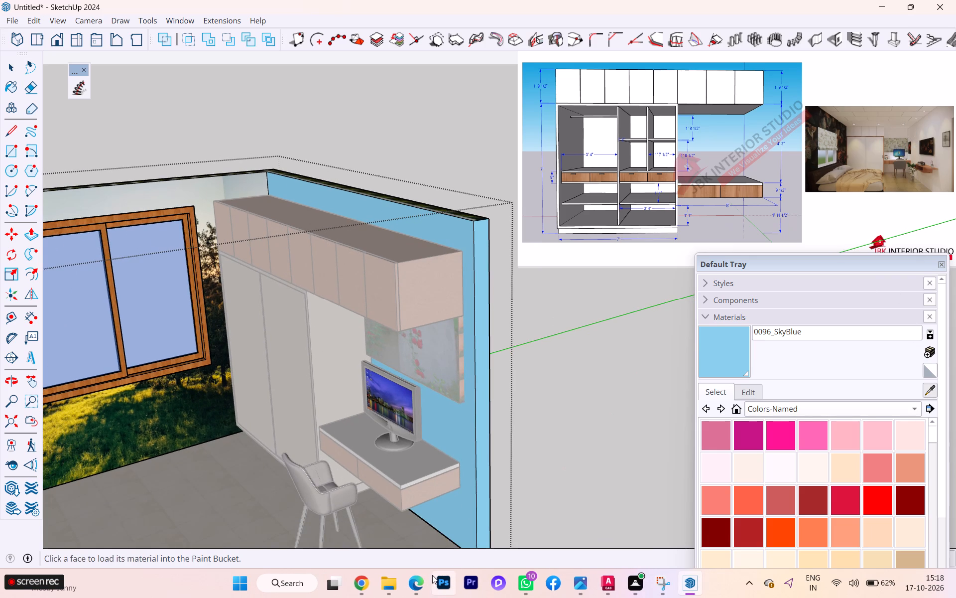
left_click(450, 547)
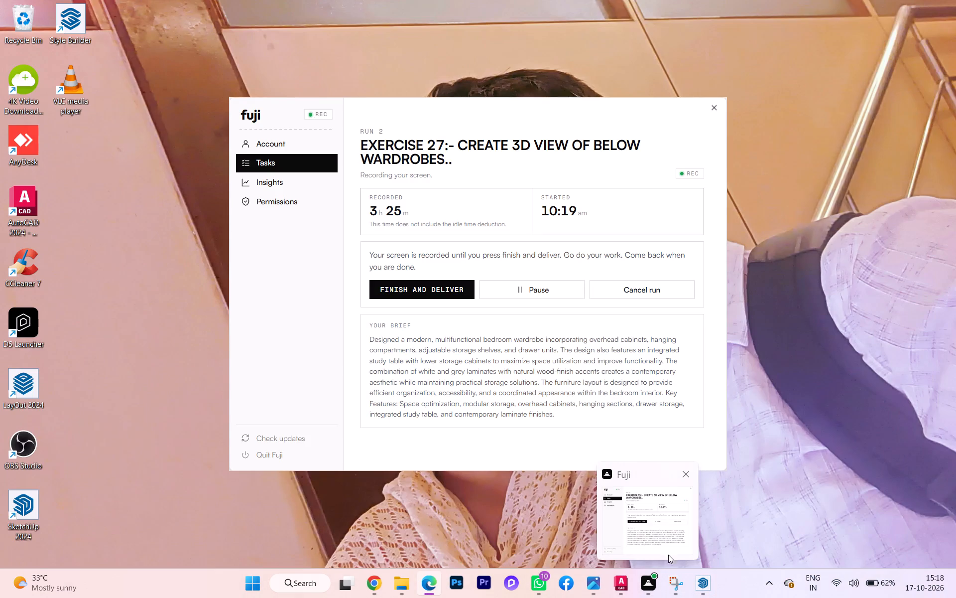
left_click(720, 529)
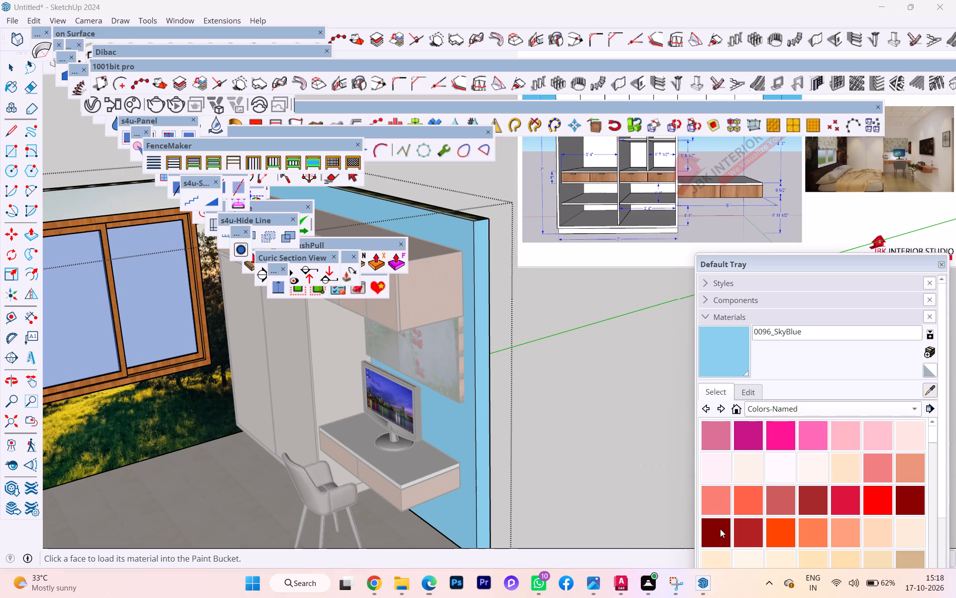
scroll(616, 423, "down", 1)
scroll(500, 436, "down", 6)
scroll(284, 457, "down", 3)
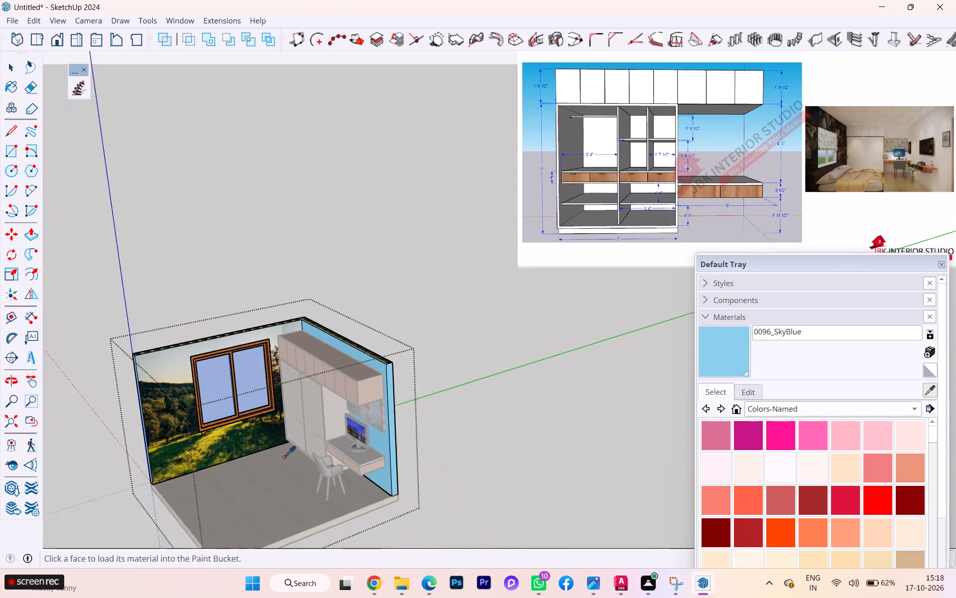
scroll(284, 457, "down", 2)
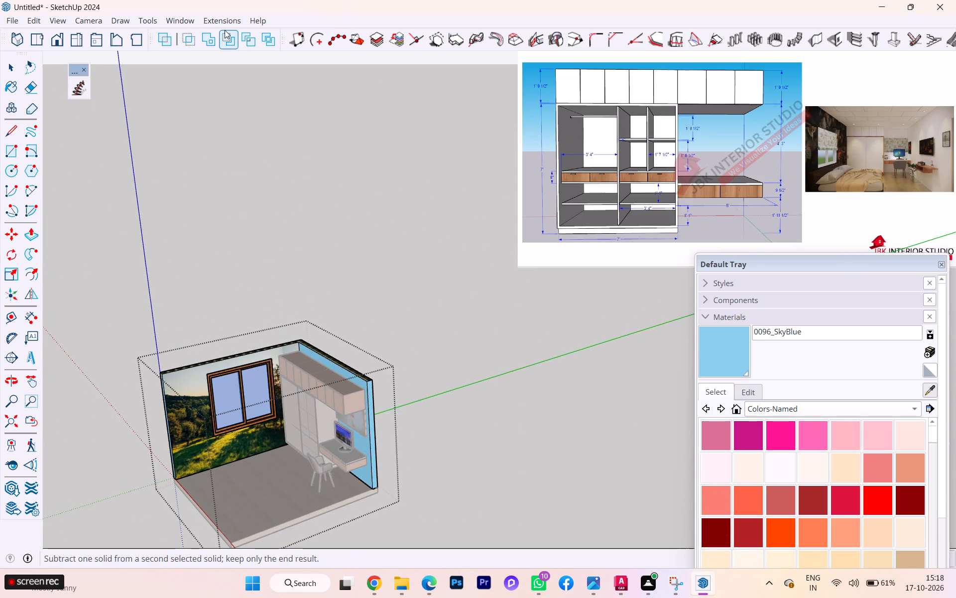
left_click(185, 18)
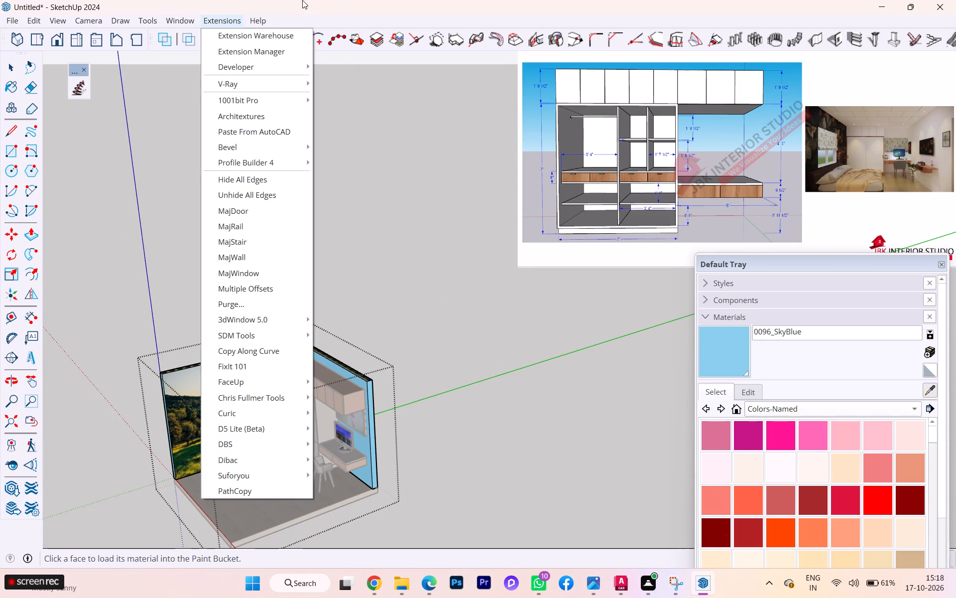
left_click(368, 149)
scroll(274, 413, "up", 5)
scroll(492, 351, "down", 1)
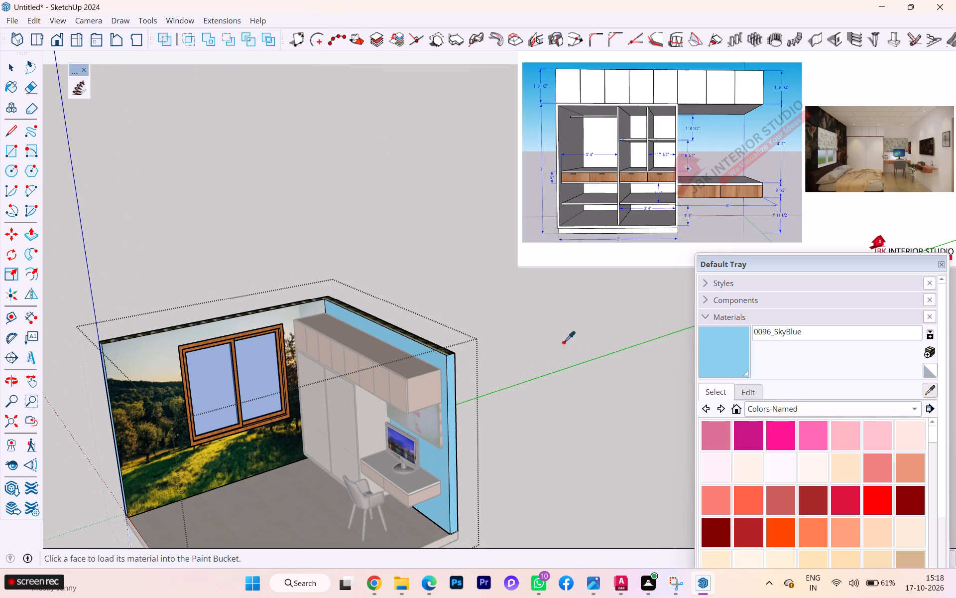
Enlarge the reference image Watermark1 to its maximum scale in the style's watermark settings.
left_click(726, 275)
left_click(707, 285)
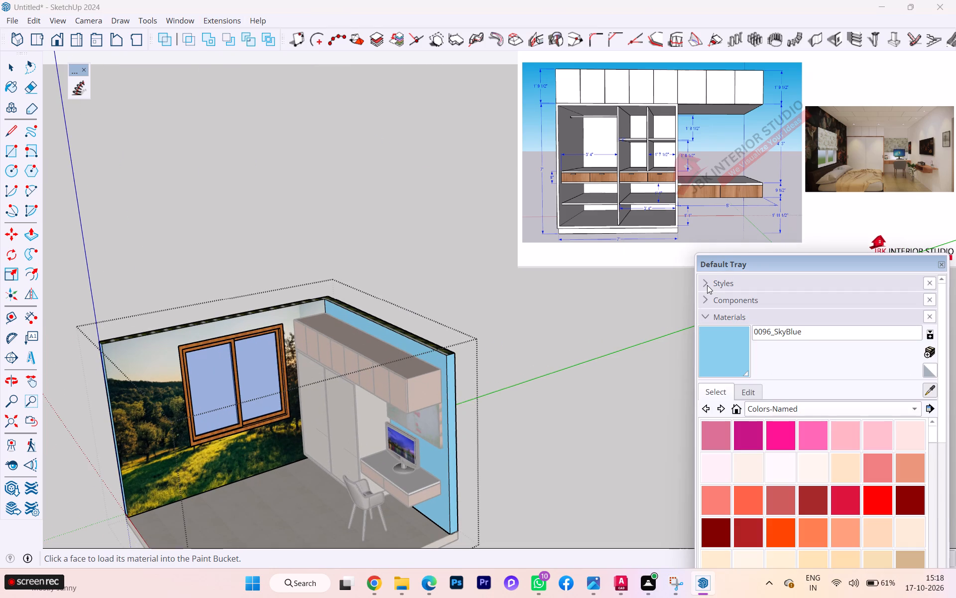
left_click(708, 286)
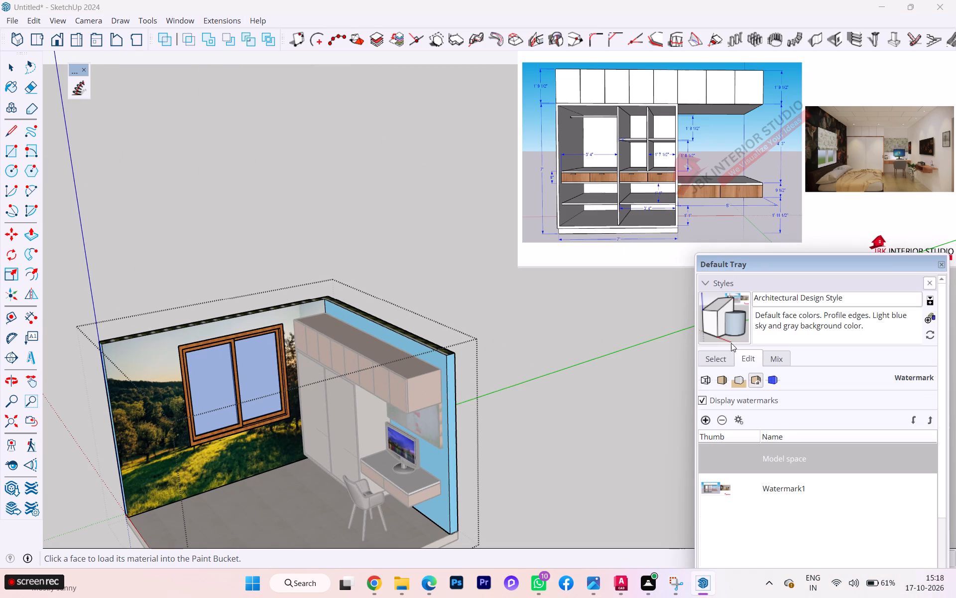
left_click(720, 485)
left_click(742, 420)
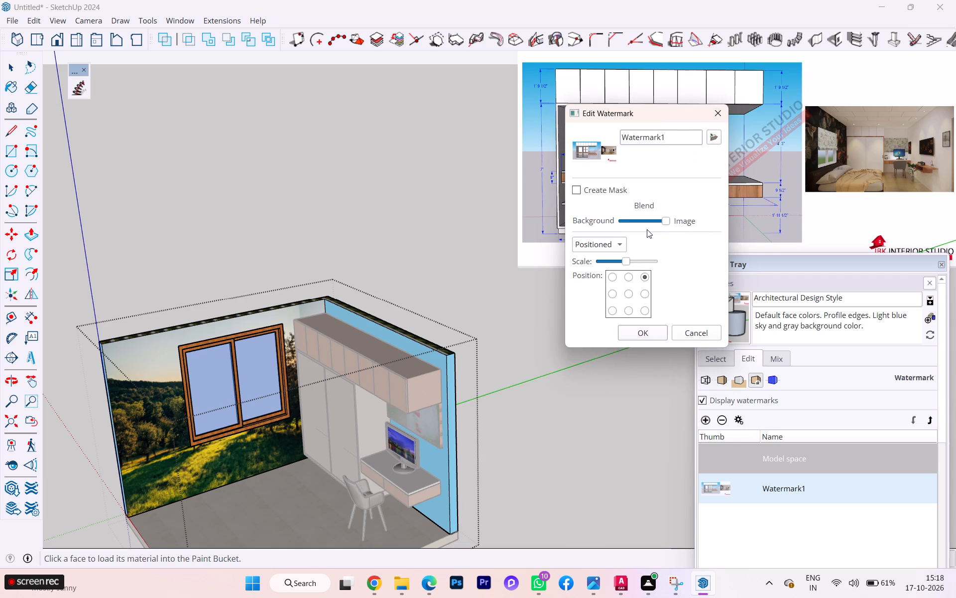
left_click_drag(623, 258, 653, 260)
left_click(563, 522)
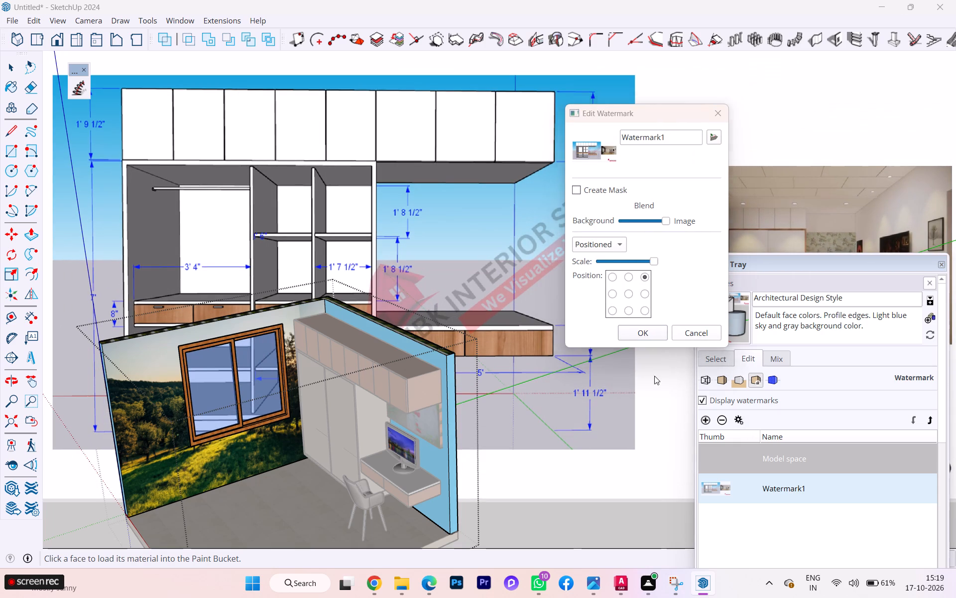
left_click(654, 329)
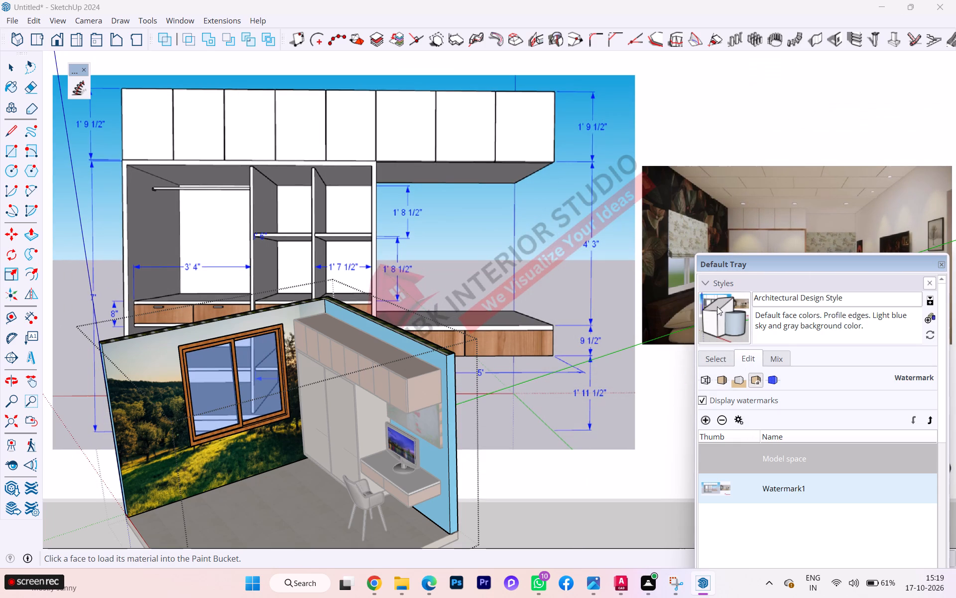
left_click(707, 280)
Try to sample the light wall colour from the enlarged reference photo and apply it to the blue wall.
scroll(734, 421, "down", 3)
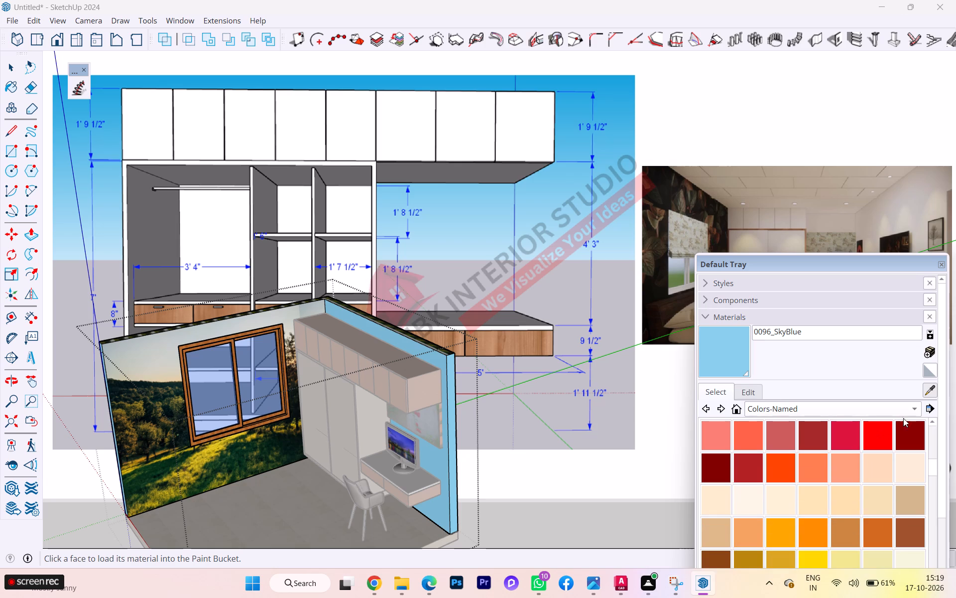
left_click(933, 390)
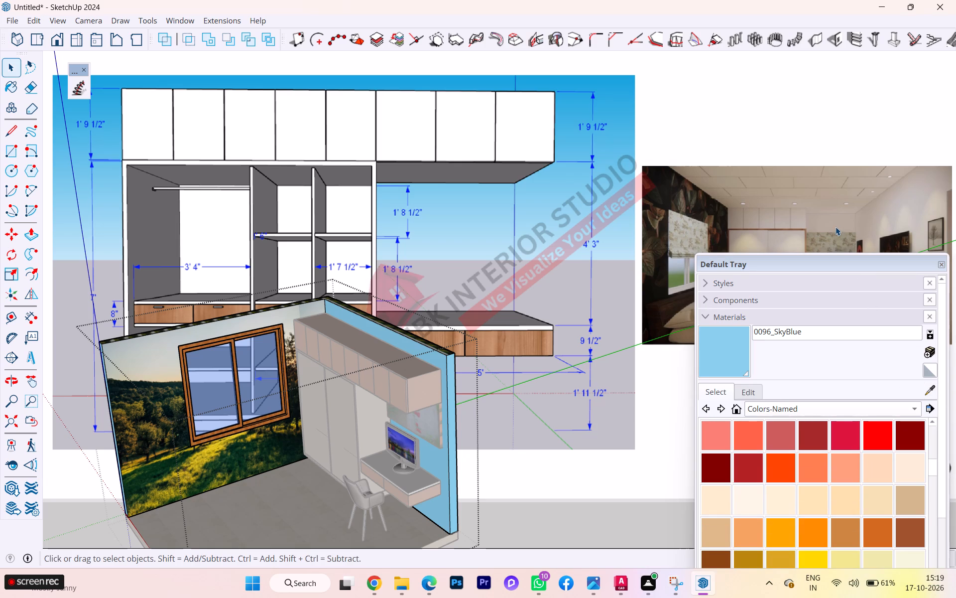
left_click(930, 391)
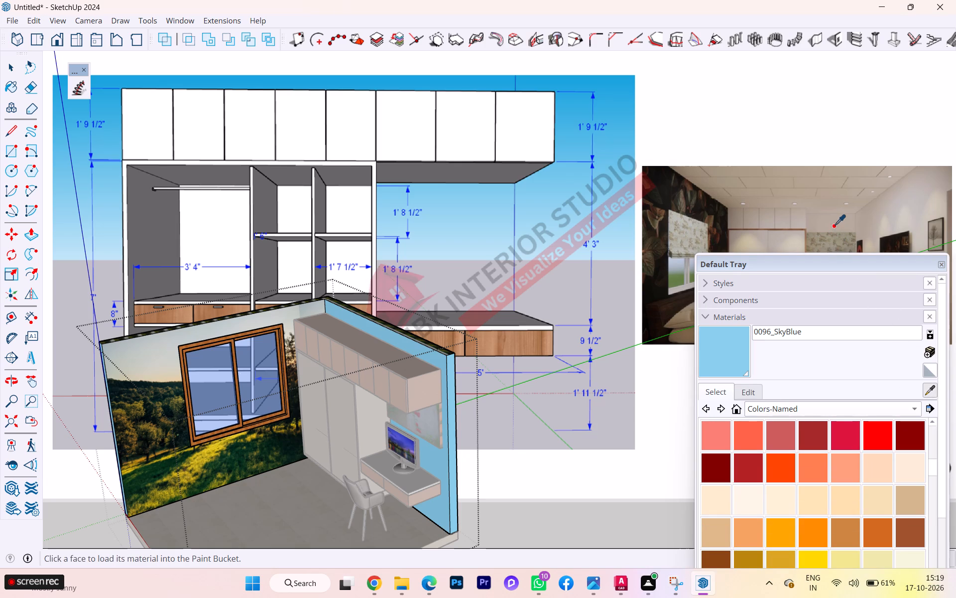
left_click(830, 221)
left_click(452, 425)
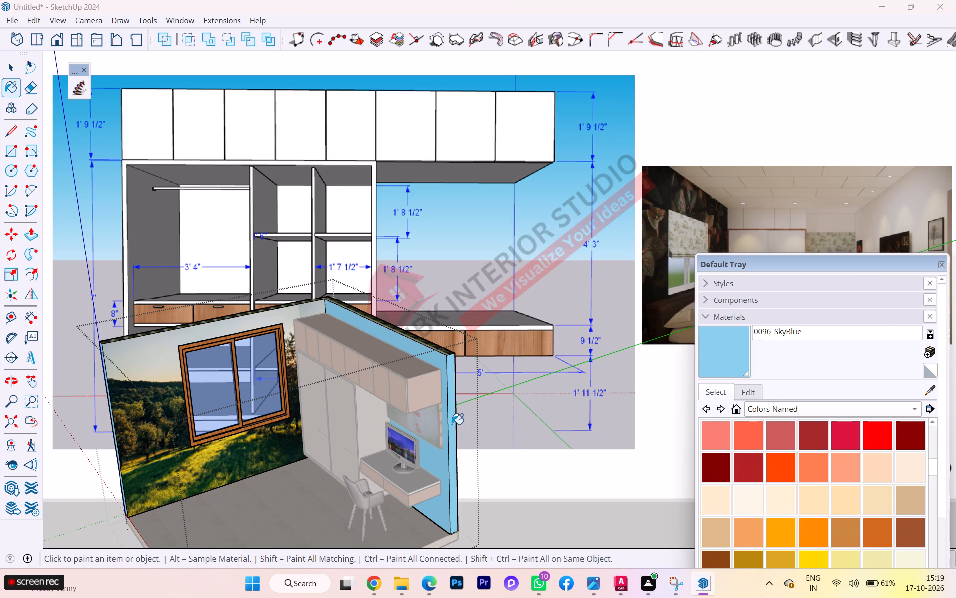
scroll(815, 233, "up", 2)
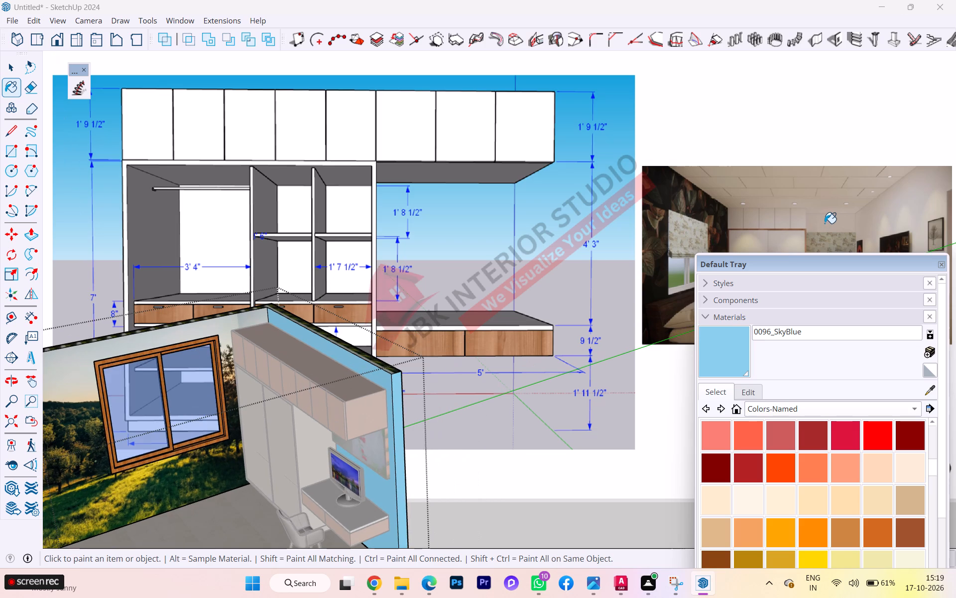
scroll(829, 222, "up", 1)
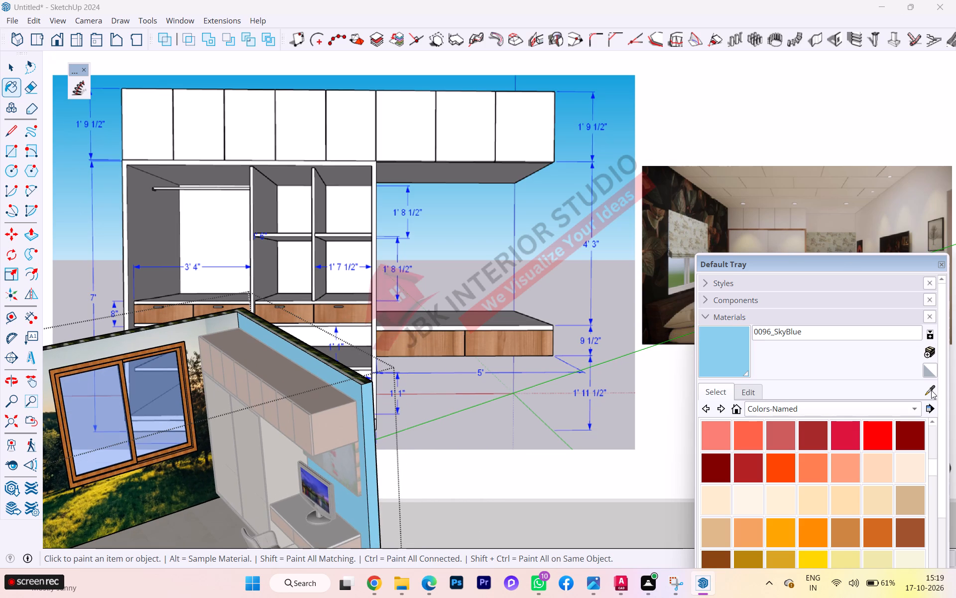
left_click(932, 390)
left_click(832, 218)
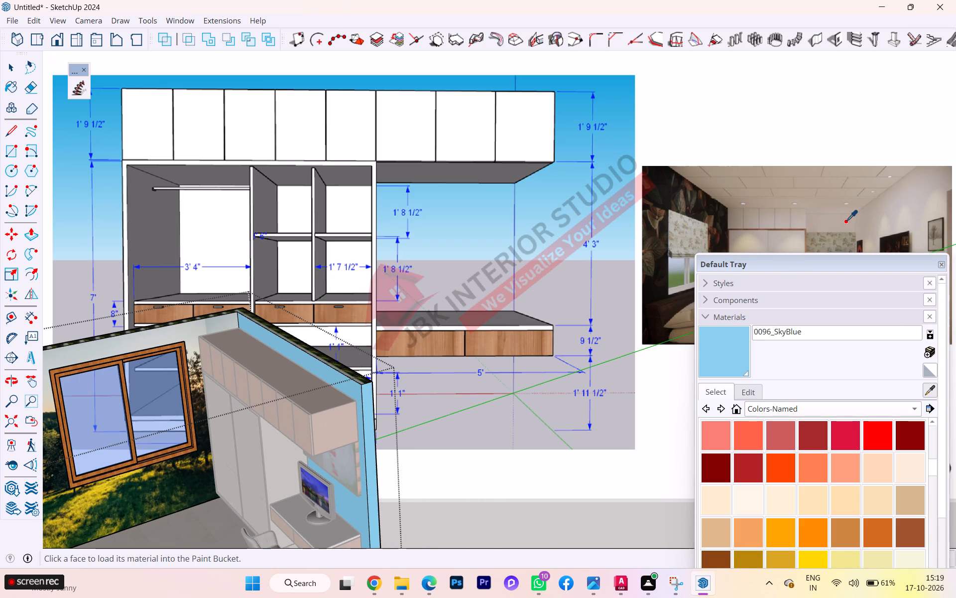
Set the position of the reference image Watermark1 to the centre, keeping its maximum scale.
scroll(585, 343, "down", 2)
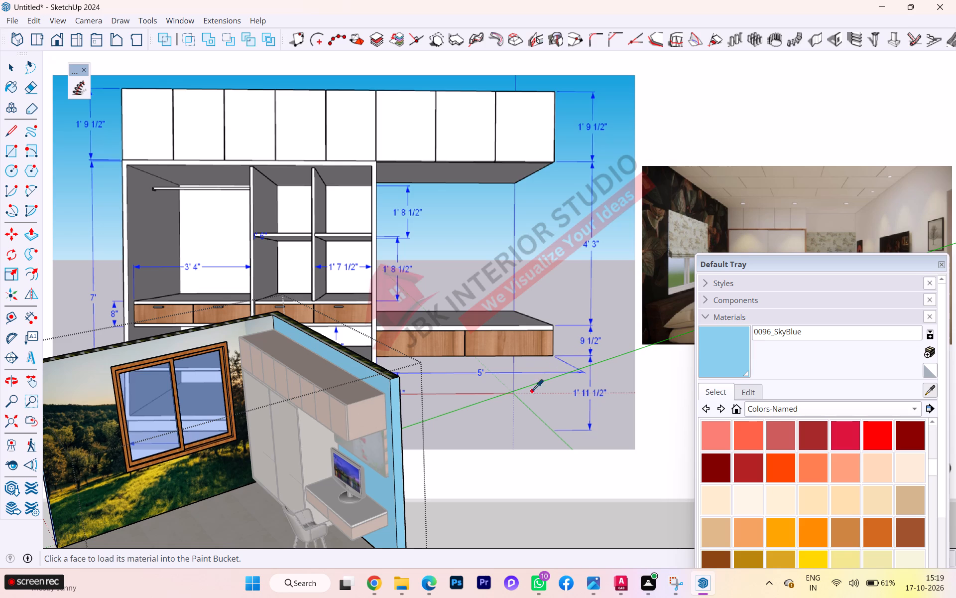
left_click(720, 284)
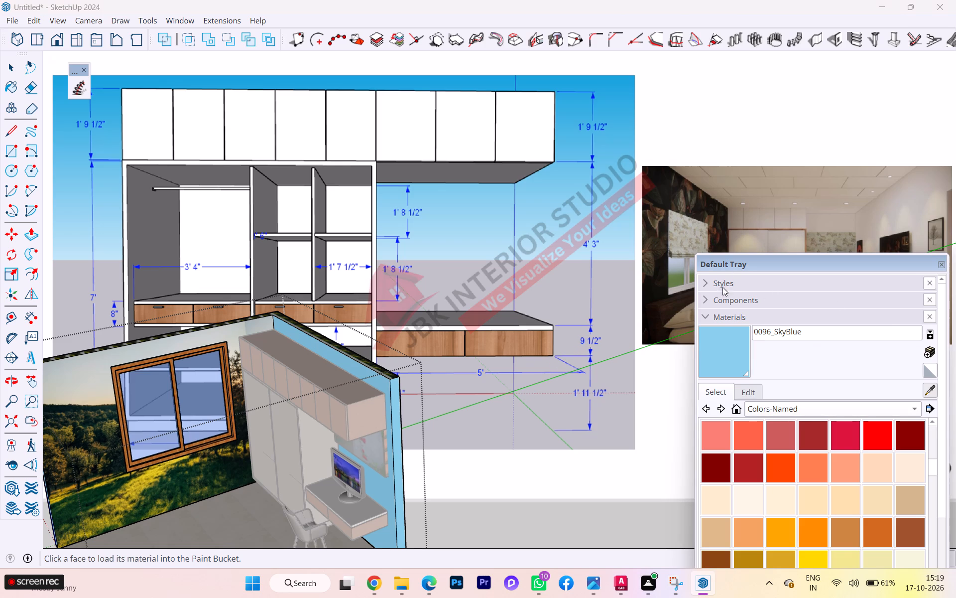
left_click(755, 486)
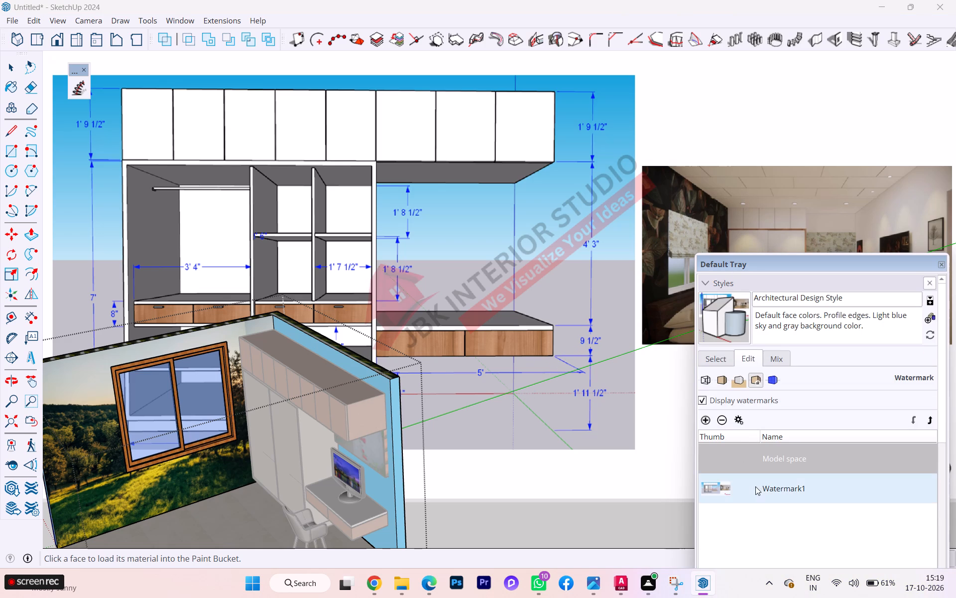
left_click(741, 423)
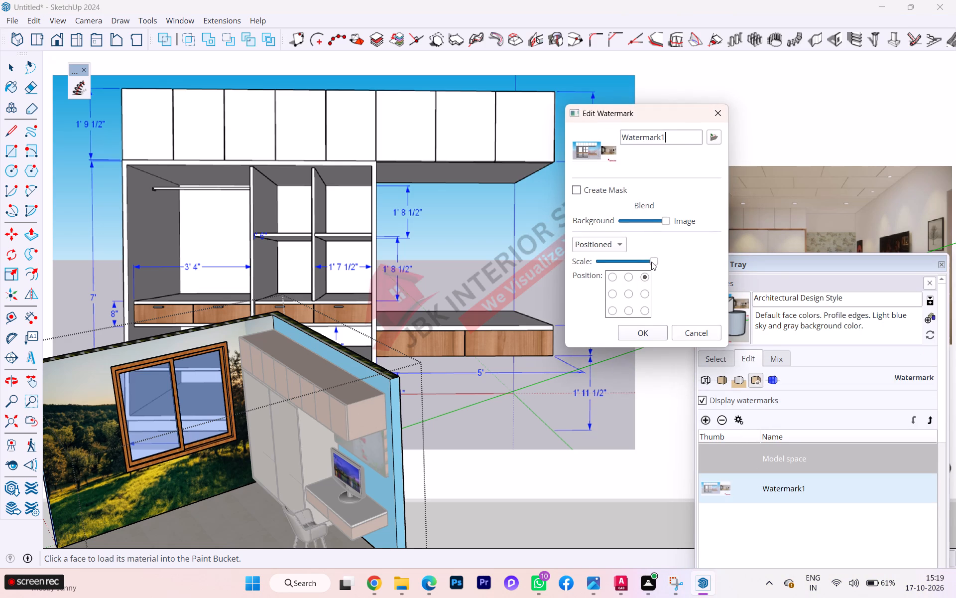
left_click_drag(651, 261, 689, 263)
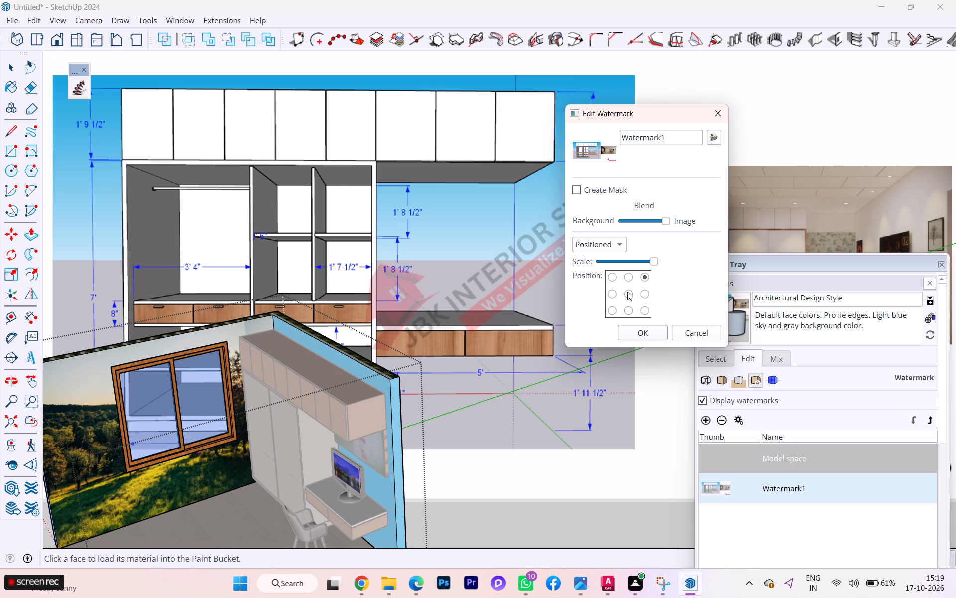
left_click(627, 292)
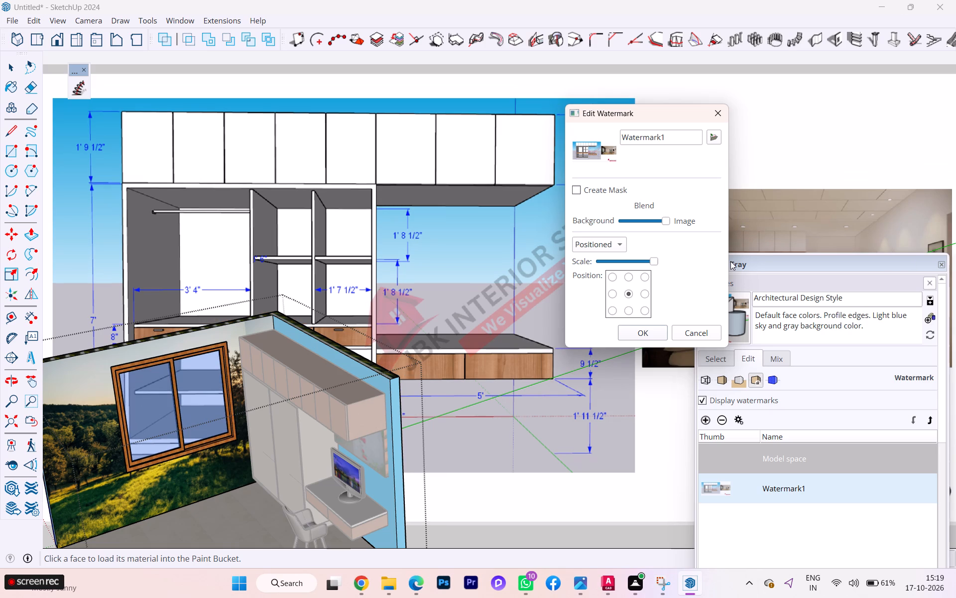
left_click(652, 329)
scroll(747, 452, "down", 1)
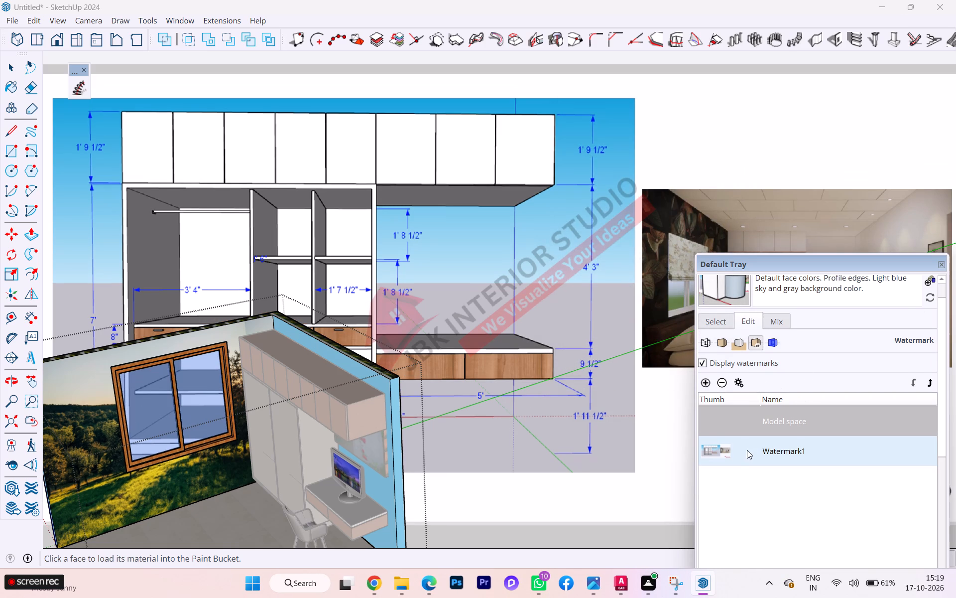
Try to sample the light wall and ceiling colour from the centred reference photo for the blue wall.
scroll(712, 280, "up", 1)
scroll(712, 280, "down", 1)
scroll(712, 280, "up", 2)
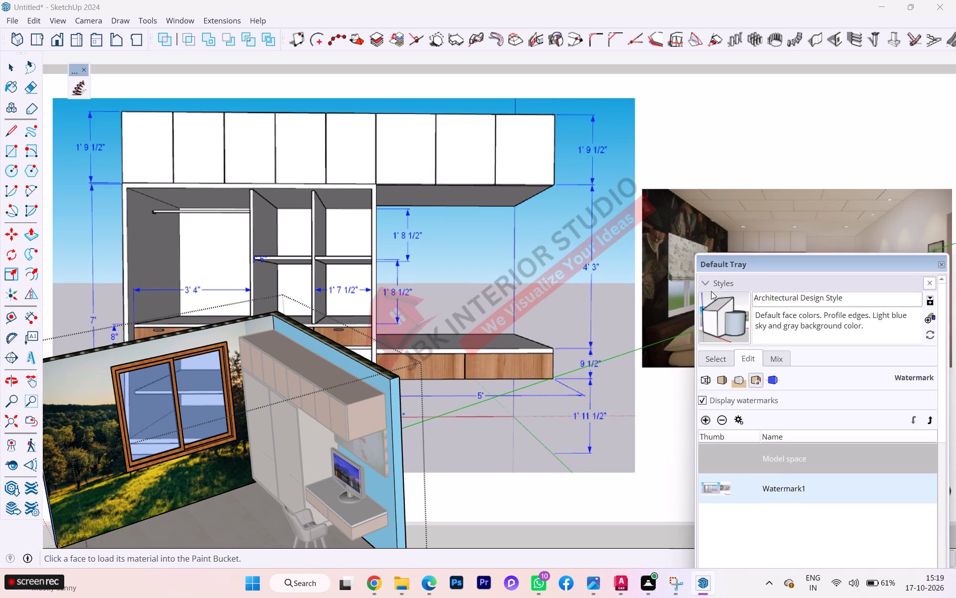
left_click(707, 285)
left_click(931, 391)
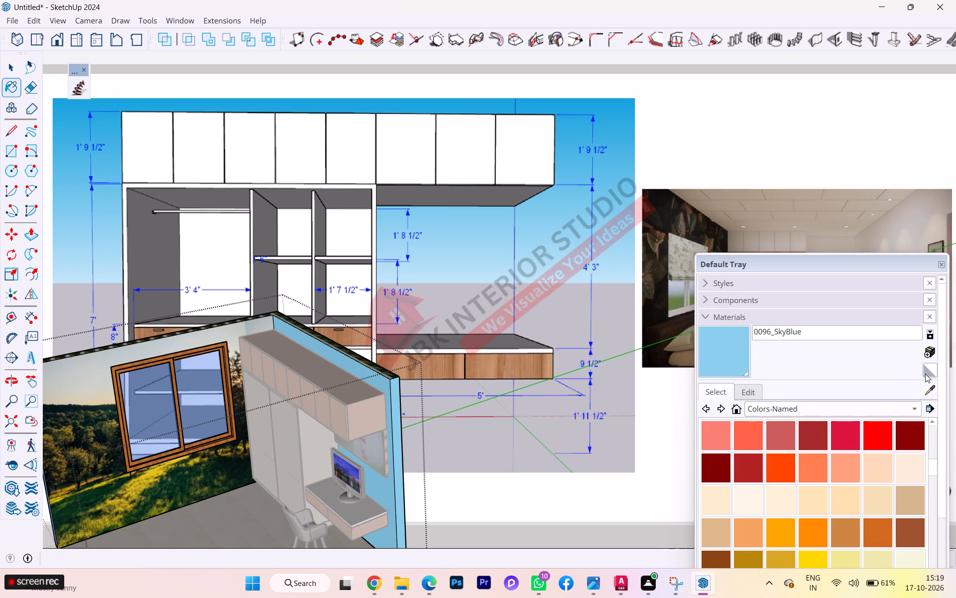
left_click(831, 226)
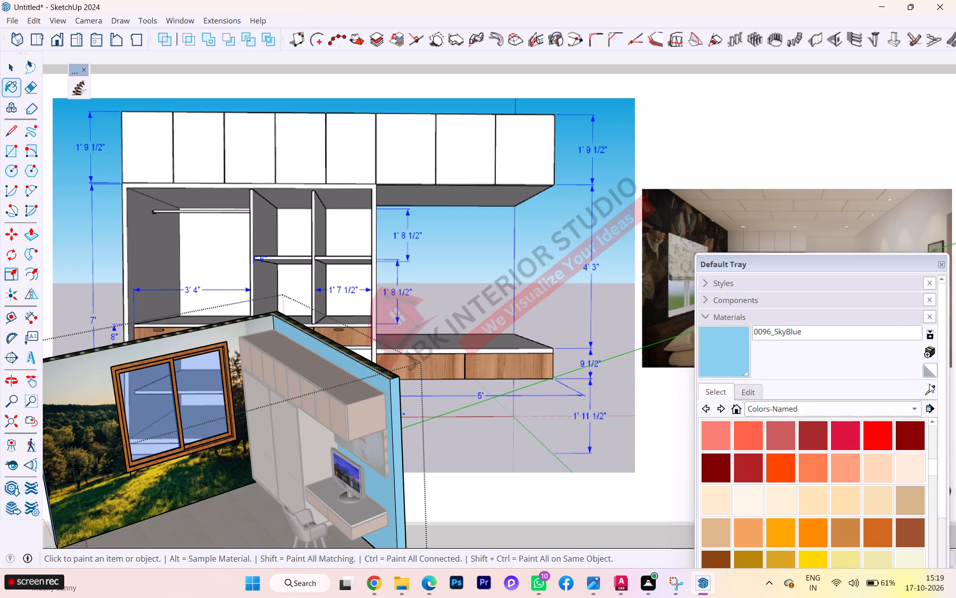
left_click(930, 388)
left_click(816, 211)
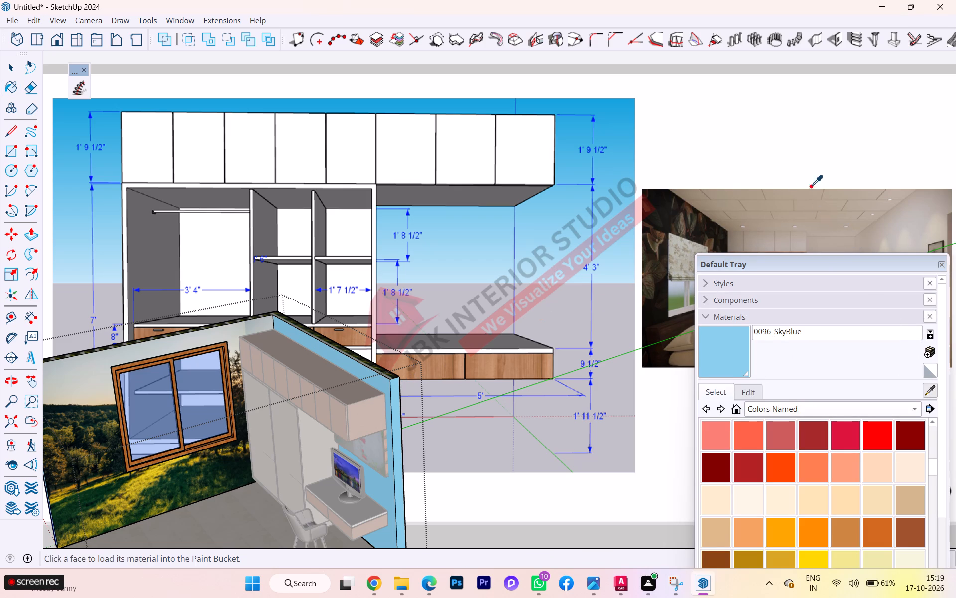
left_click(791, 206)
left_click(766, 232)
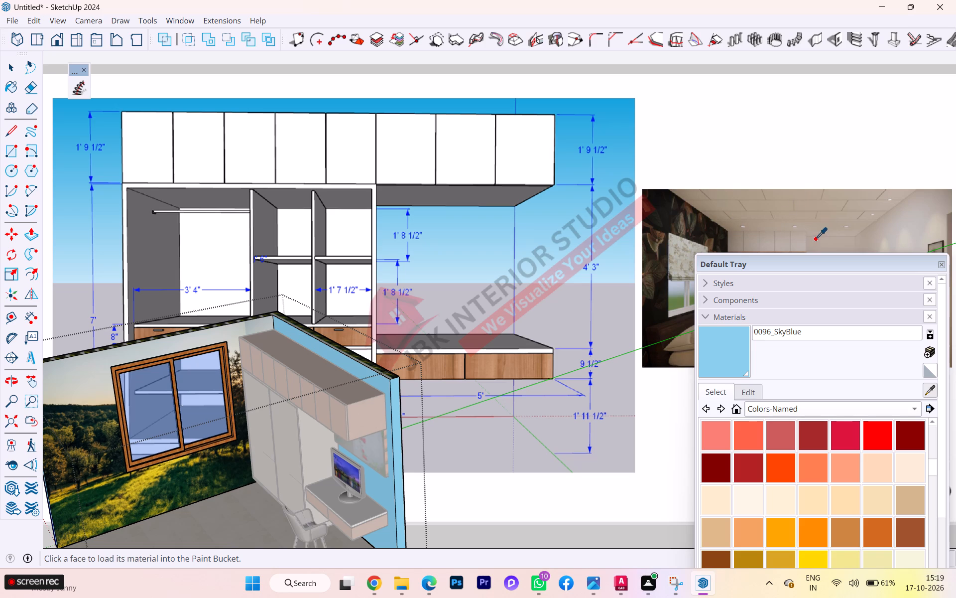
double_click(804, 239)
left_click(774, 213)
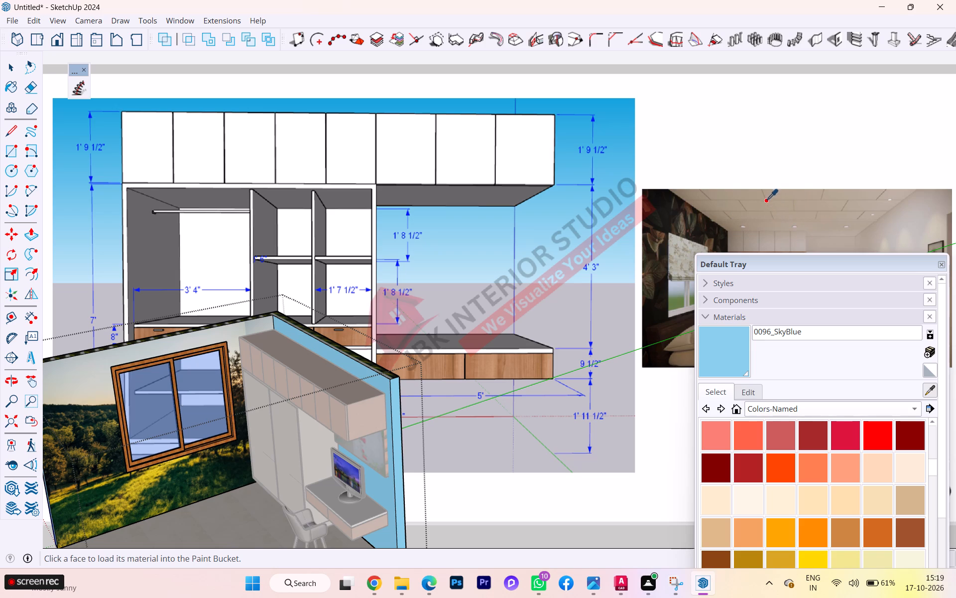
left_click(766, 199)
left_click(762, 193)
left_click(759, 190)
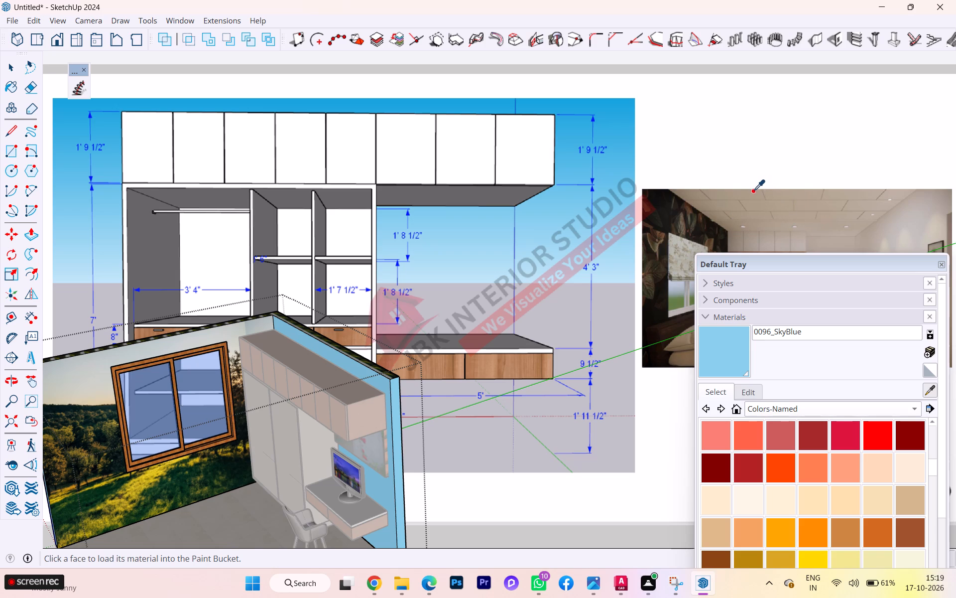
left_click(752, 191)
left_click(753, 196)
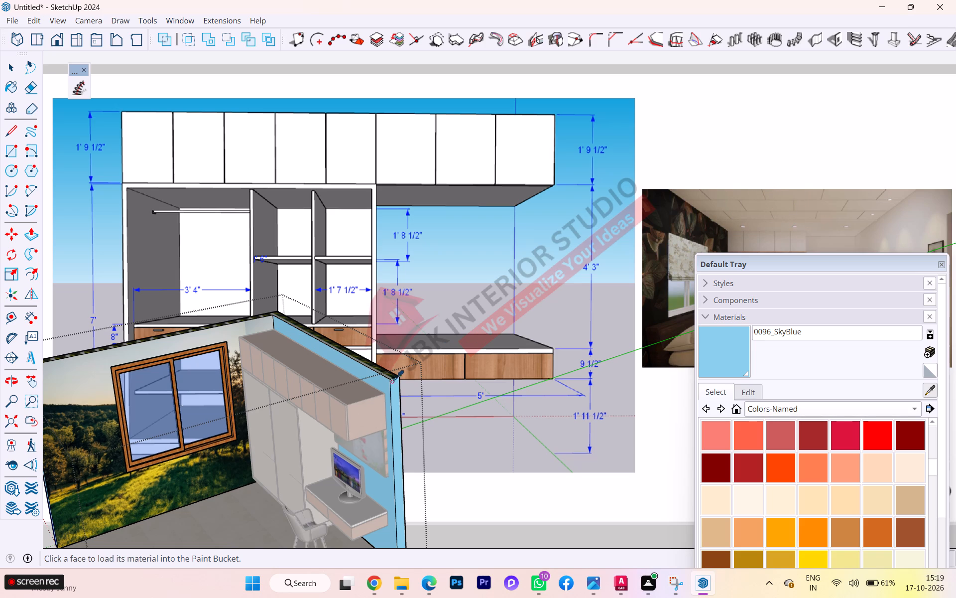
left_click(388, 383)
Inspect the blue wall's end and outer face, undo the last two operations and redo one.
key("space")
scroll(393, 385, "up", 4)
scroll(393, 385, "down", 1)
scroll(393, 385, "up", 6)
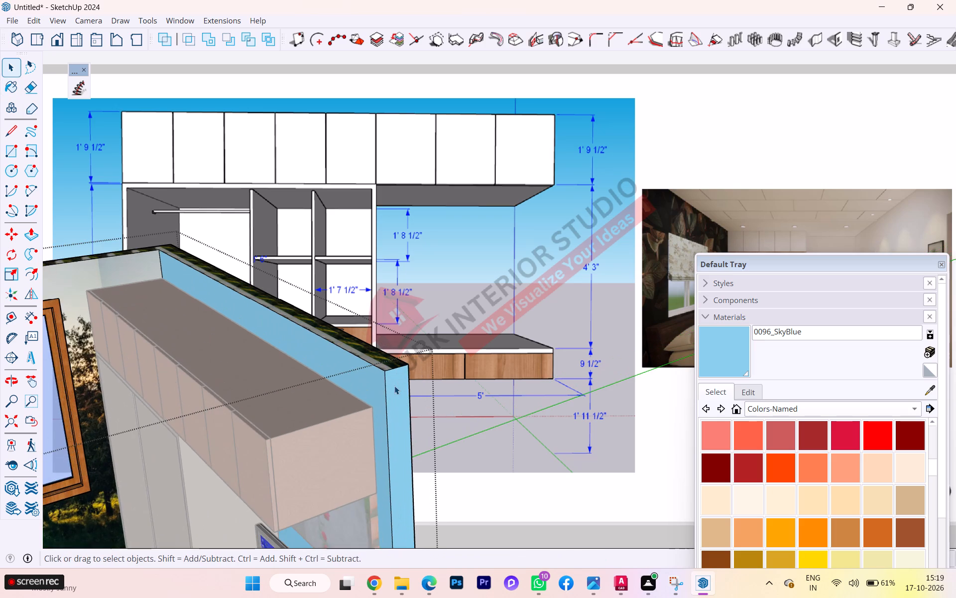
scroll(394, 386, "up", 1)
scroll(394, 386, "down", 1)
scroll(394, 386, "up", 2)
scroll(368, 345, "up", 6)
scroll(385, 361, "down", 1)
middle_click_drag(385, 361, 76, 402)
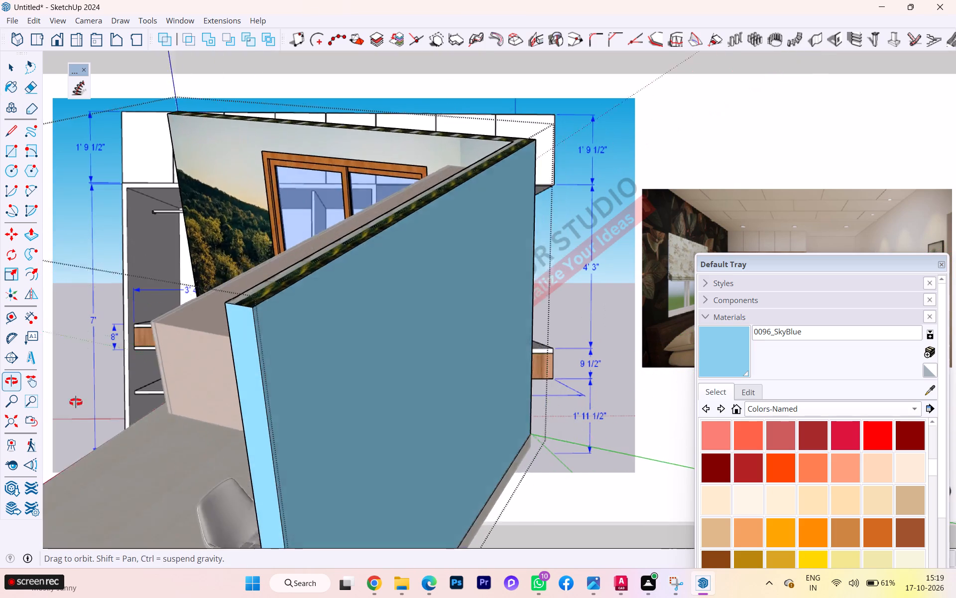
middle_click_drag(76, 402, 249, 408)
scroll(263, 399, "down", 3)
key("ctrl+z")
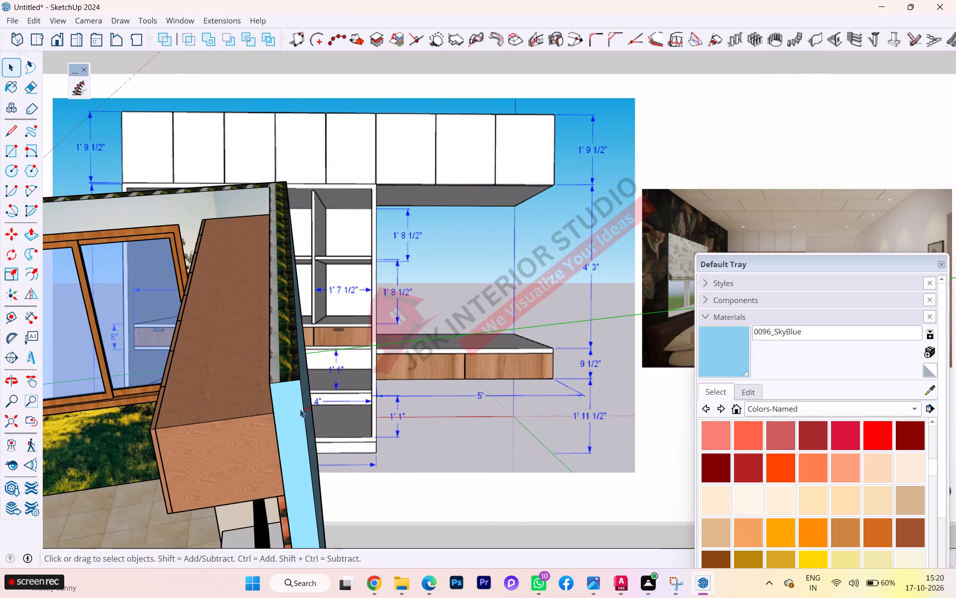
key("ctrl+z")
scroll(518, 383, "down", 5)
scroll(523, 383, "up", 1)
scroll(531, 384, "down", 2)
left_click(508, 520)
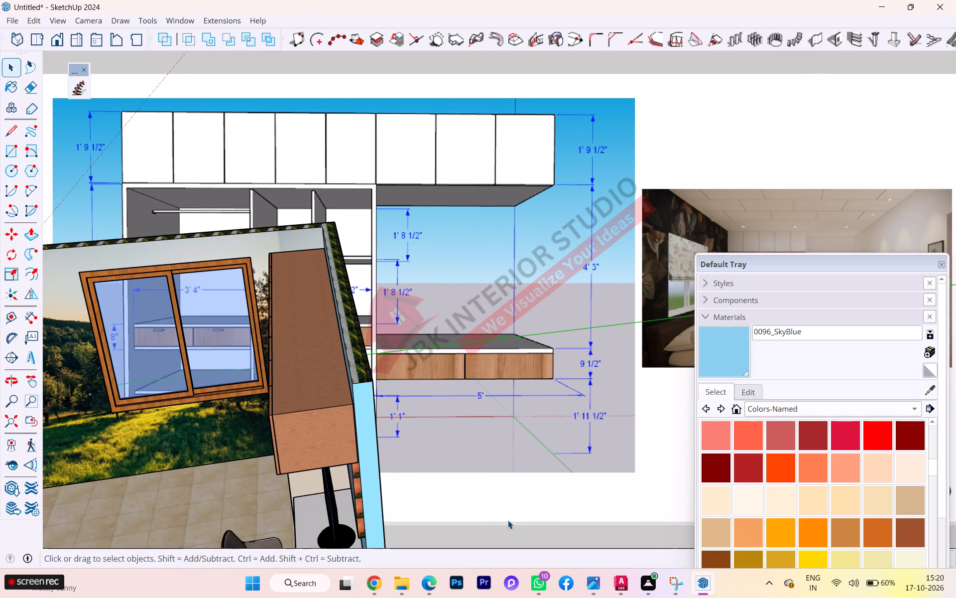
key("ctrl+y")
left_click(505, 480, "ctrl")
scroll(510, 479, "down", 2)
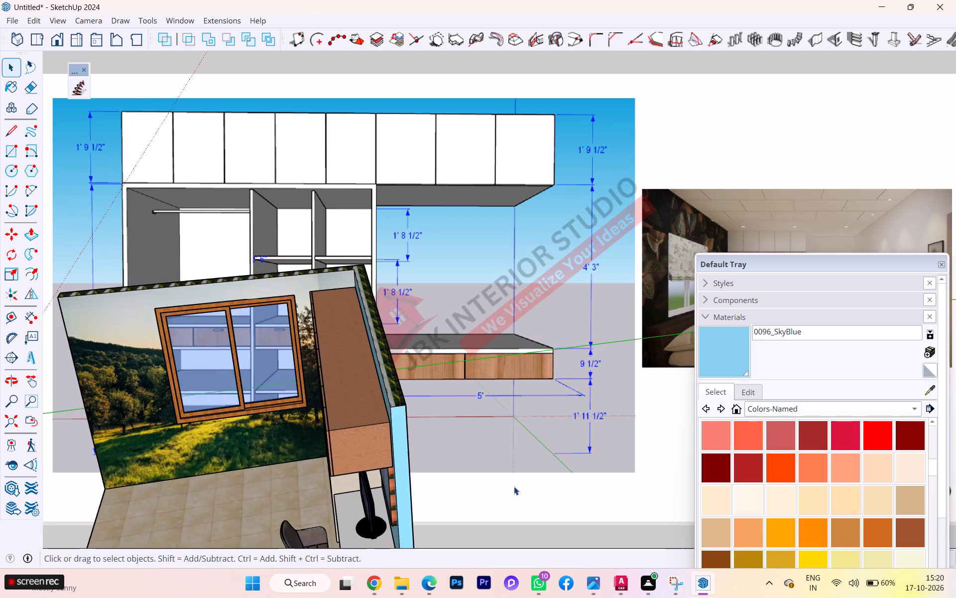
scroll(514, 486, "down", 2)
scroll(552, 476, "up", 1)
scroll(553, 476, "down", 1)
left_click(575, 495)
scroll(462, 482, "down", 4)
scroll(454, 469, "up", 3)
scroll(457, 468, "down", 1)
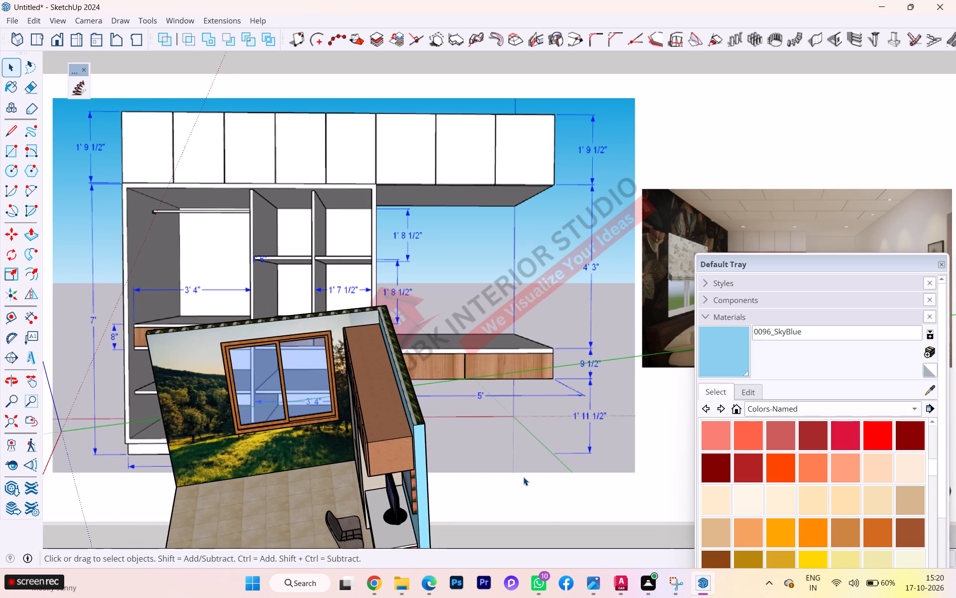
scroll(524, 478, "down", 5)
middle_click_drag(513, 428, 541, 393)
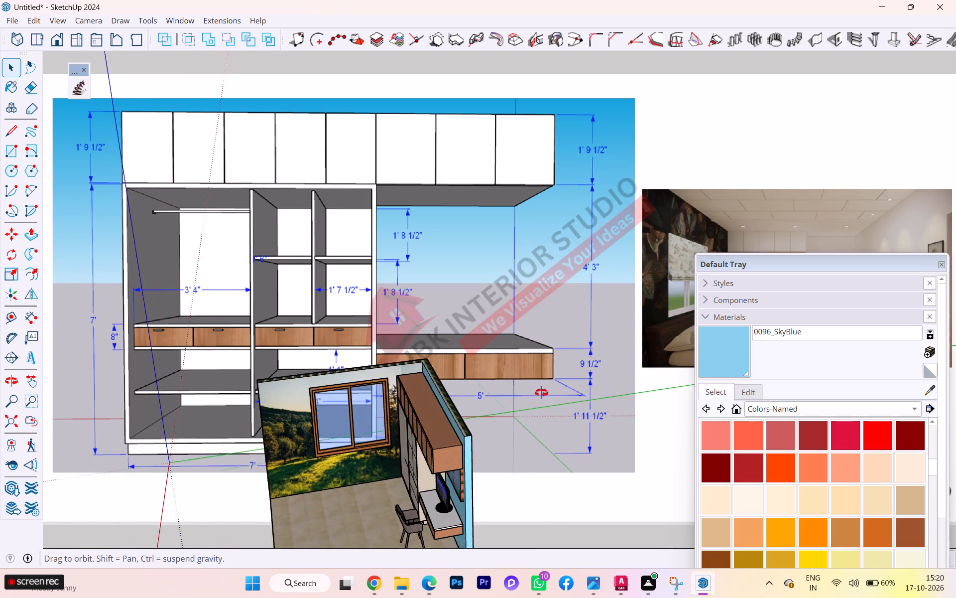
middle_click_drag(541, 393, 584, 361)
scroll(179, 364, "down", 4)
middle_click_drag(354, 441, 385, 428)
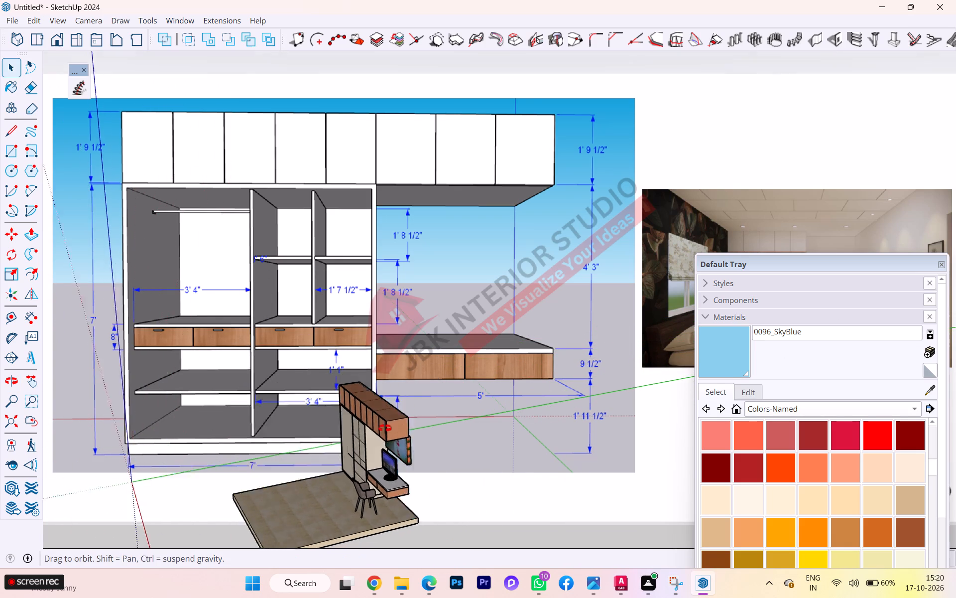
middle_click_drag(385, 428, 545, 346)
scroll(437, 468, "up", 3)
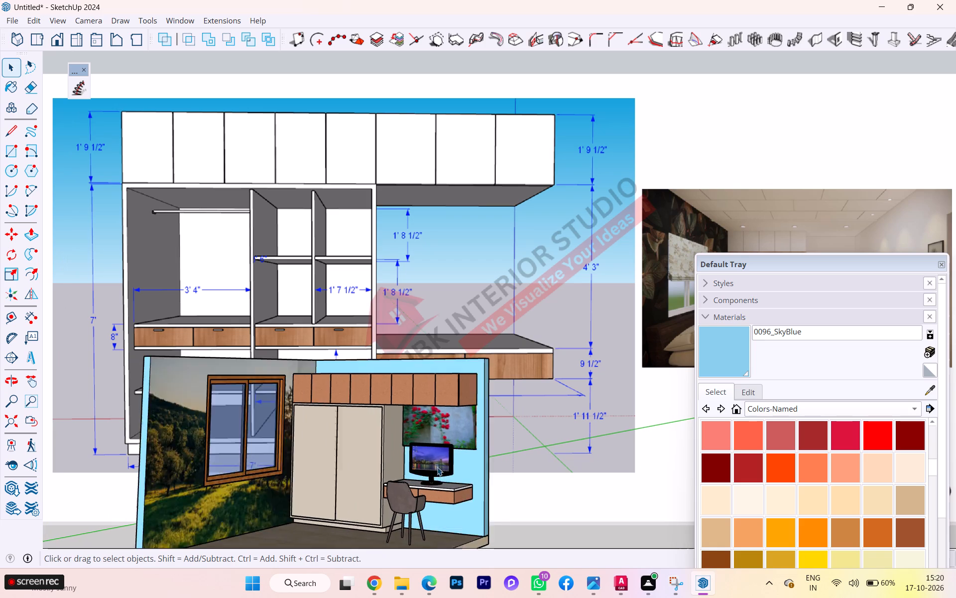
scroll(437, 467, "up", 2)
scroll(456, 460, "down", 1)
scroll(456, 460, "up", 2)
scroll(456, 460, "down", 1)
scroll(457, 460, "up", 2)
Reduce the reference image Watermark1 to about a third of its scale range and set its position to the top-right corner.
left_click(701, 283)
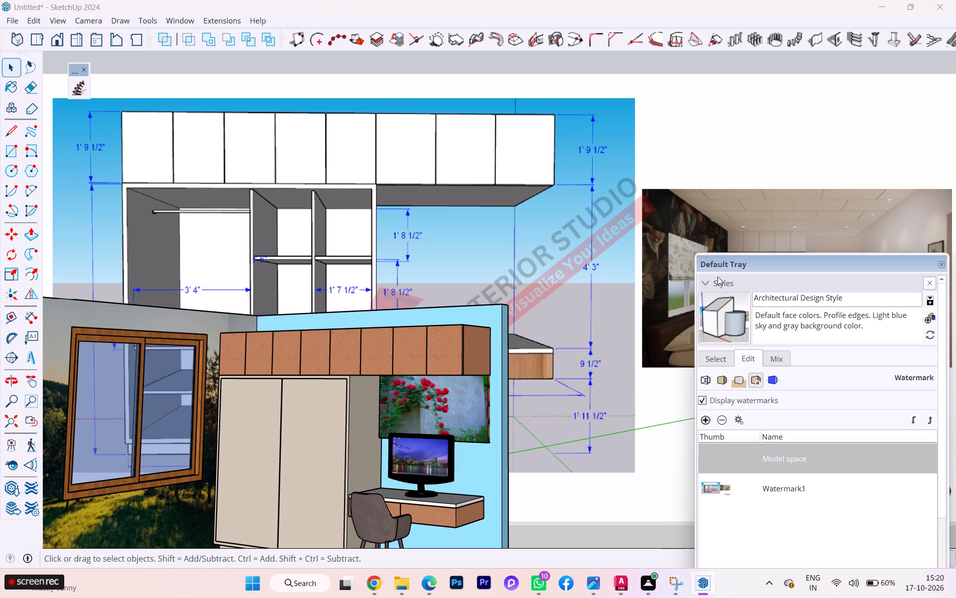
left_click(716, 484)
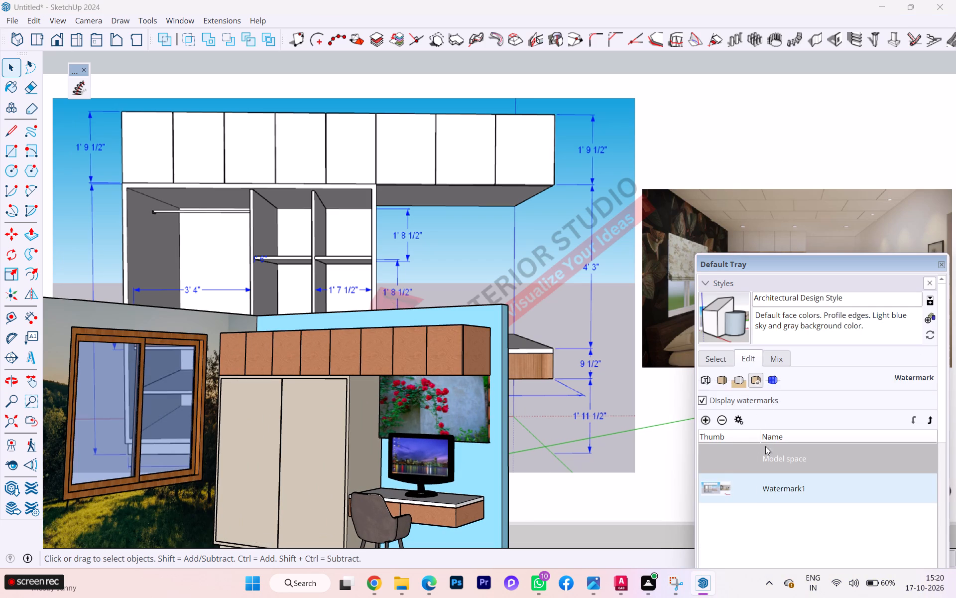
left_click(737, 419)
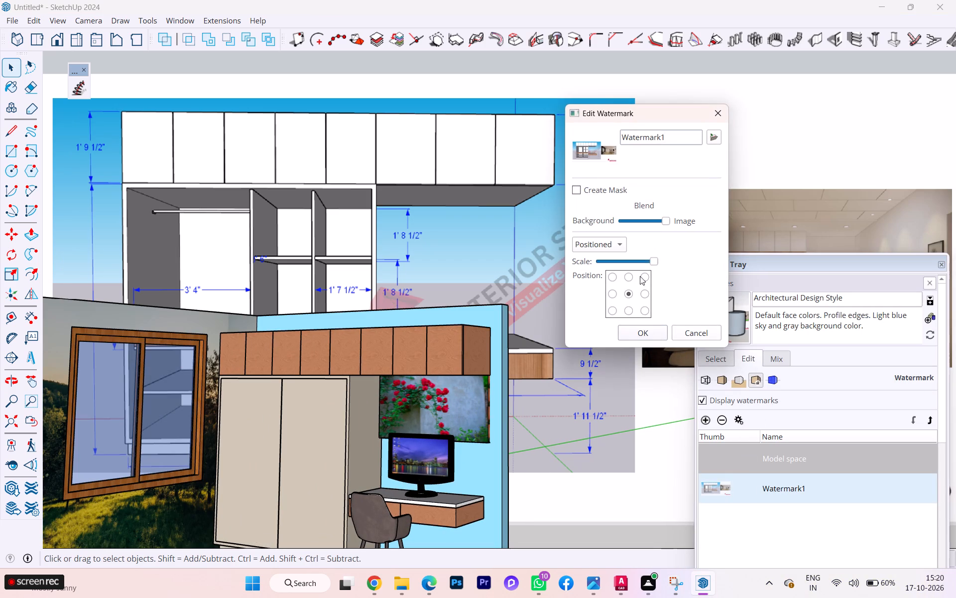
left_click(616, 263)
left_click(623, 264)
left_click(623, 263)
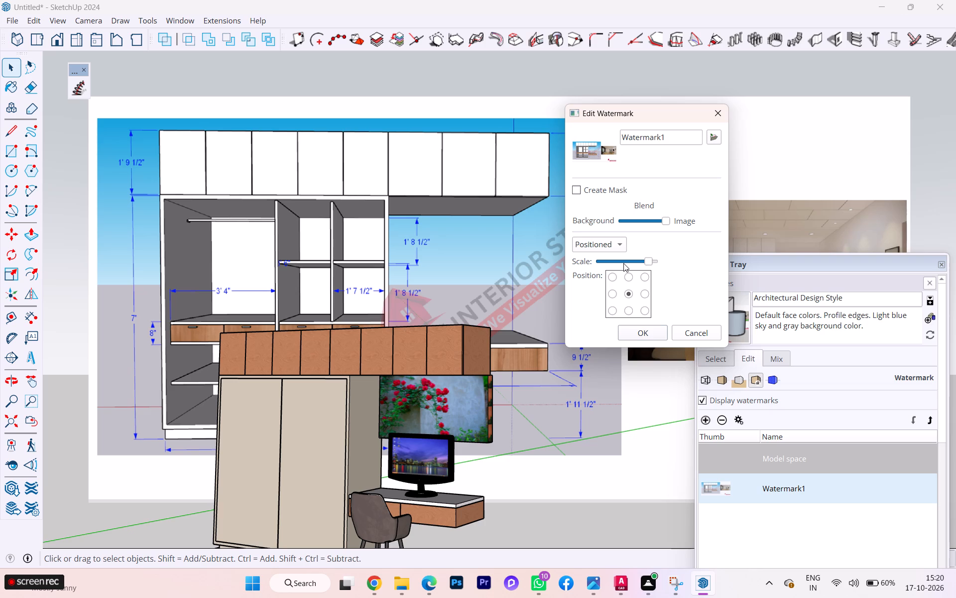
left_click_drag(648, 265, 617, 267)
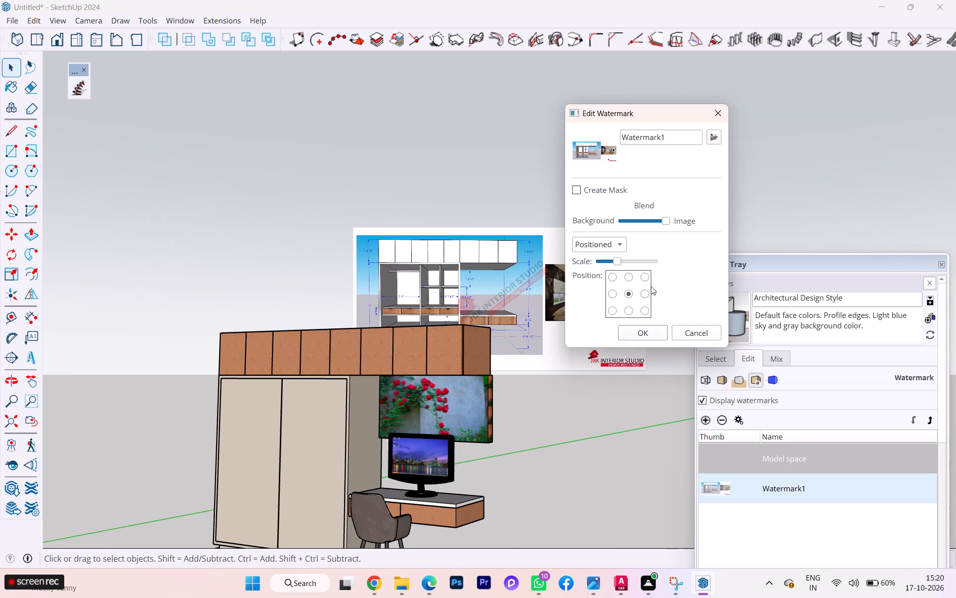
left_click(646, 274)
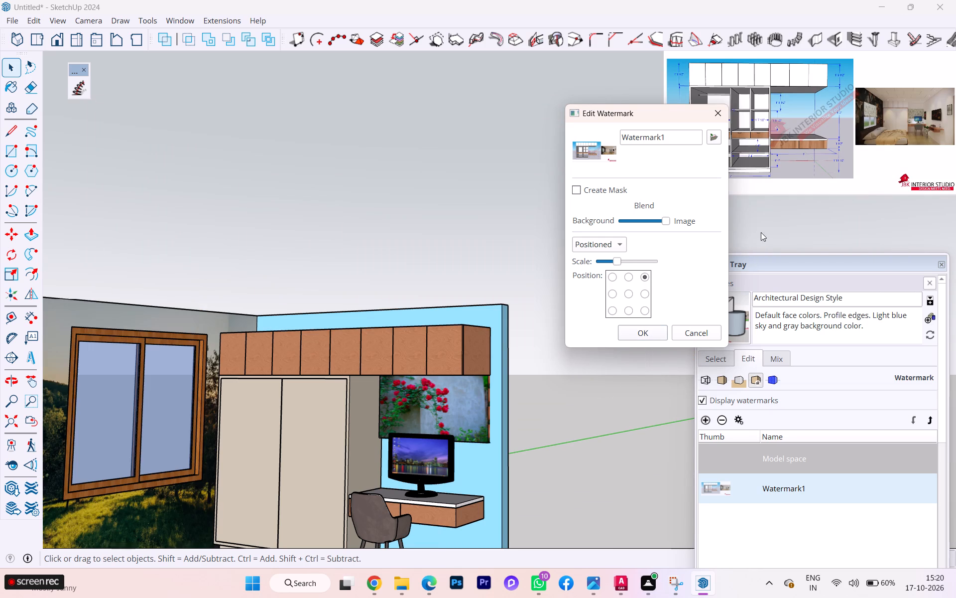
left_click(770, 219)
left_click(644, 331)
left_click(560, 354)
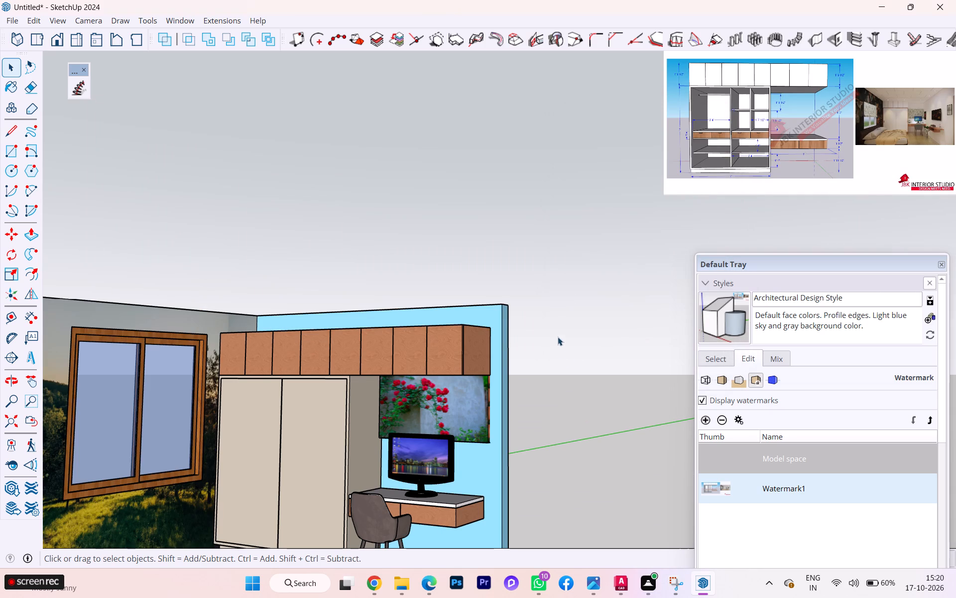
Open the wall group for editing at the blue wall beside the study desk.
scroll(577, 278, "down", 1)
scroll(577, 278, "up", 2)
scroll(577, 278, "down", 2)
scroll(577, 278, "up", 1)
scroll(563, 373, "down", 1)
middle_click_drag(550, 394, 378, 484)
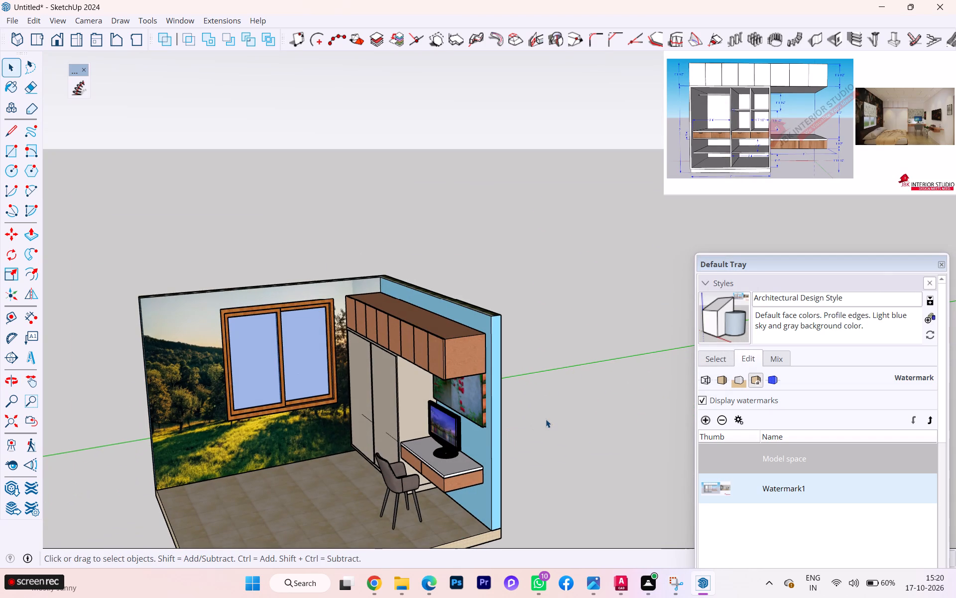
left_click(546, 419)
left_click(188, 438)
left_click(531, 435)
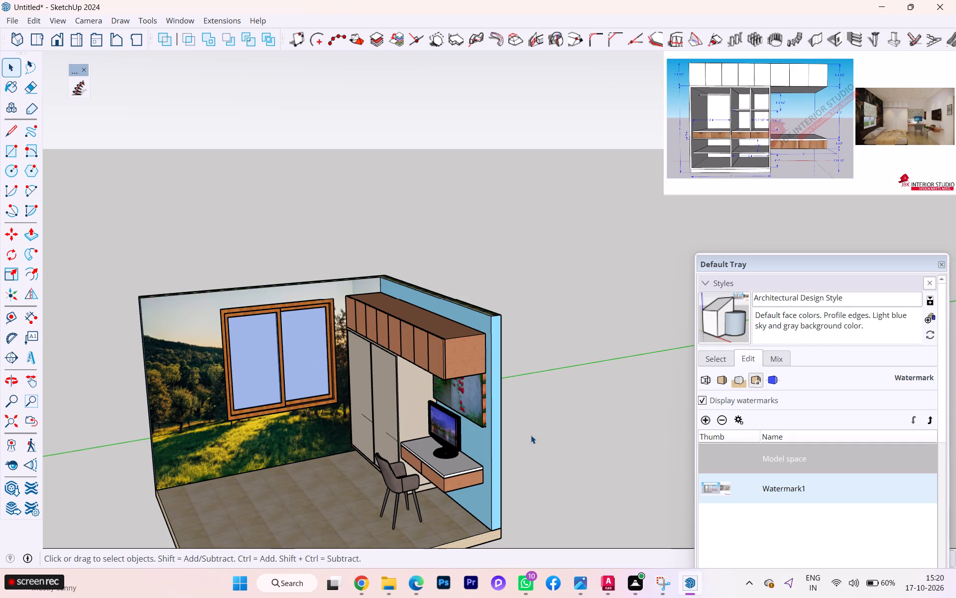
scroll(498, 438, "up", 6)
triple_click(492, 430)
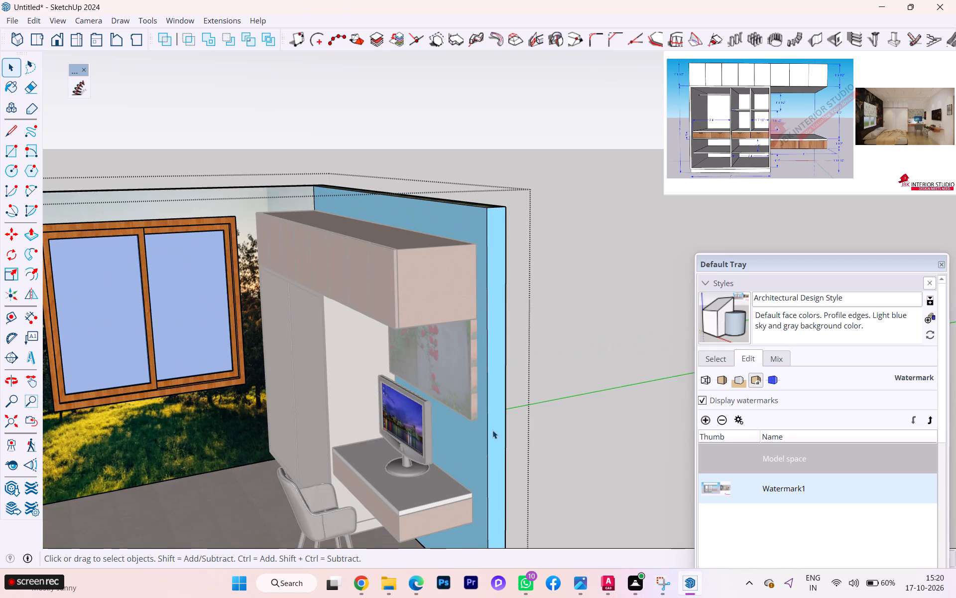
Sample the 0005_LightPink material from the wardrobe door and paint the blue wall's end face and inner face with it.
left_click(492, 430)
scroll(536, 420, "down", 1)
middle_click_drag(536, 420, 530, 423)
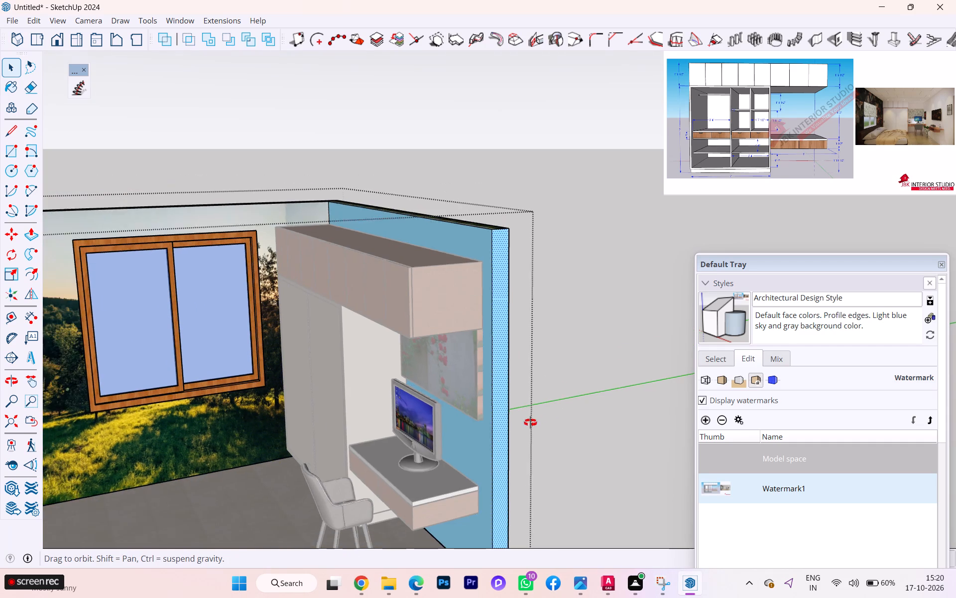
middle_click_drag(530, 423, 570, 429)
scroll(772, 288, "up", 2)
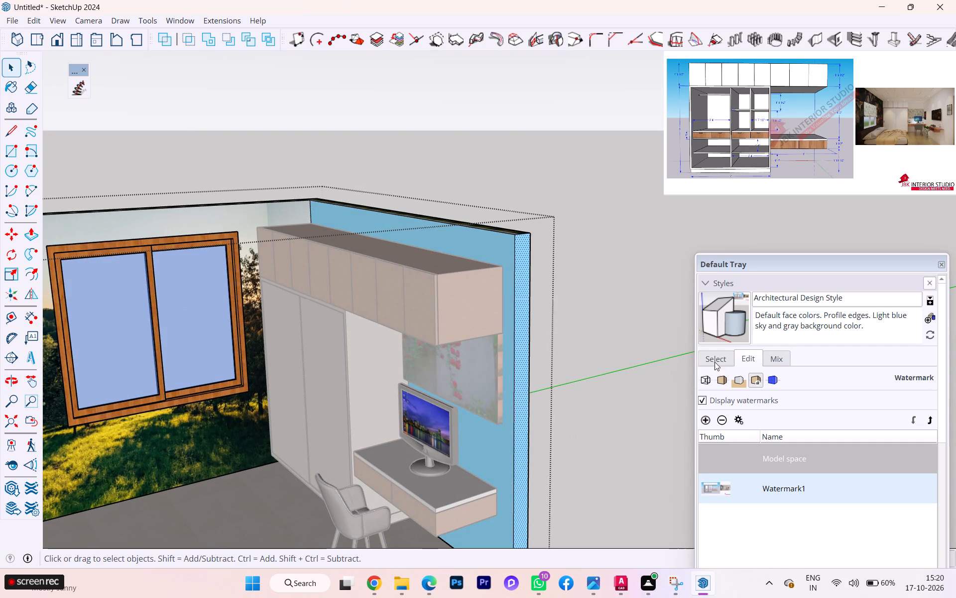
left_click(702, 280)
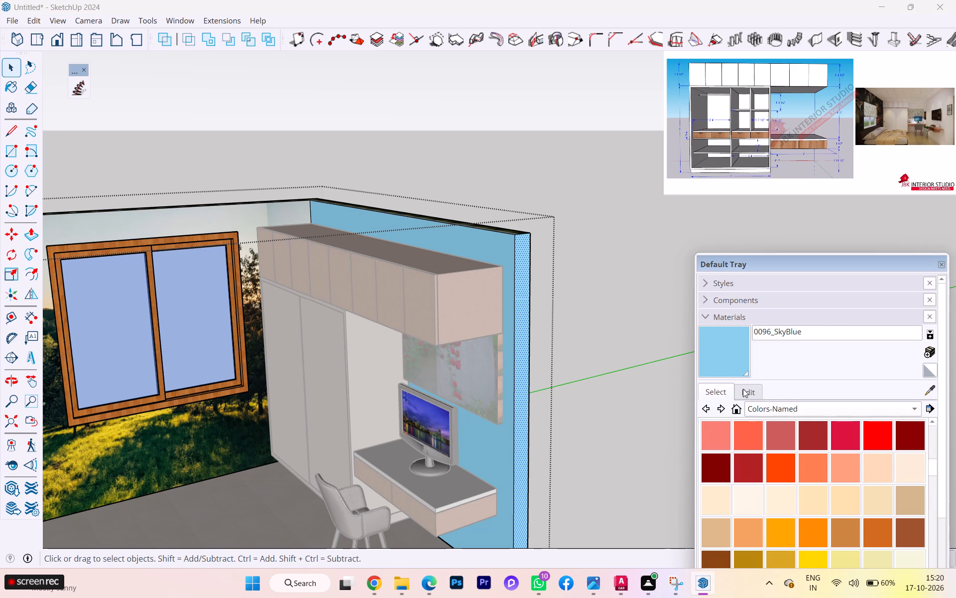
scroll(792, 423, "down", 3)
scroll(792, 423, "up", 1)
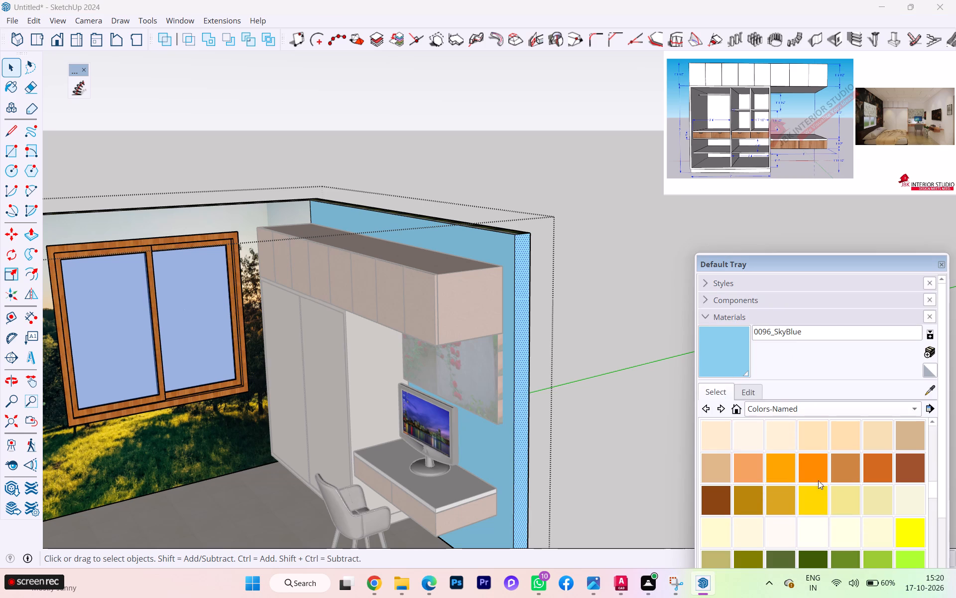
left_click(932, 388)
left_click(323, 355)
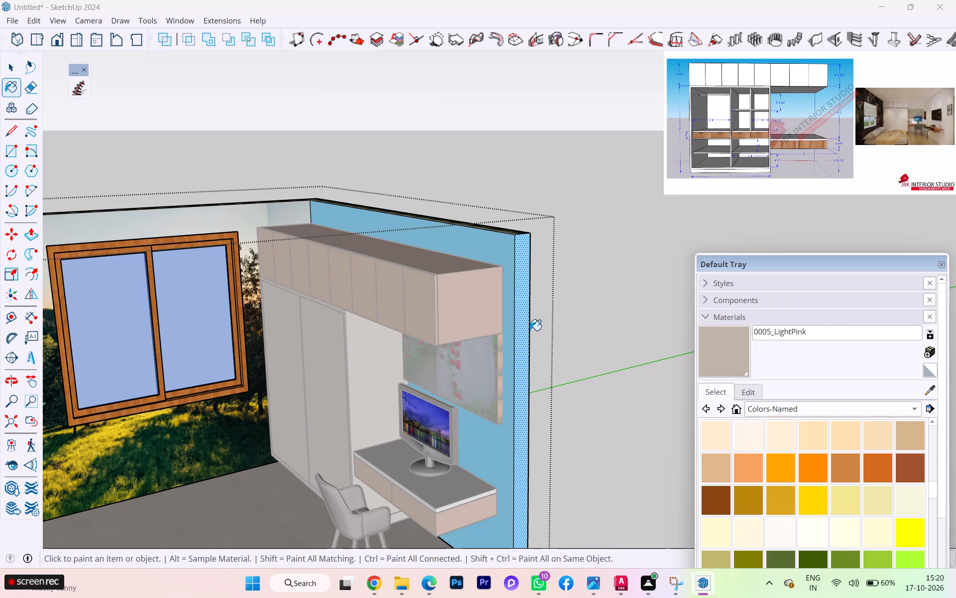
left_click(526, 337)
scroll(523, 351, "up", 3)
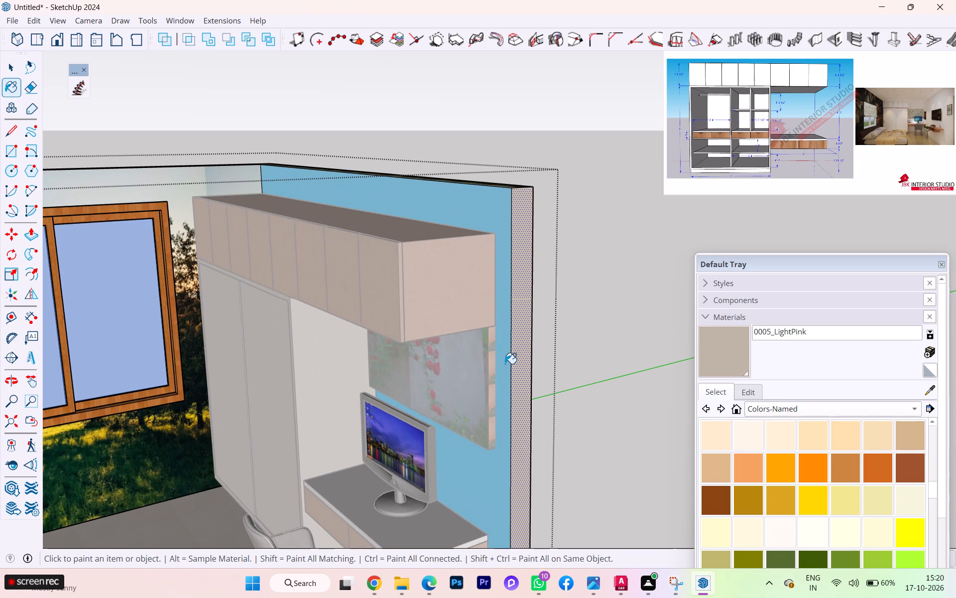
left_click(505, 364)
Paint the same wall's outer face and top edge with the 0005_LightPink material.
scroll(526, 352, "down", 1)
middle_click_drag(526, 352, 166, 394)
left_click(383, 350)
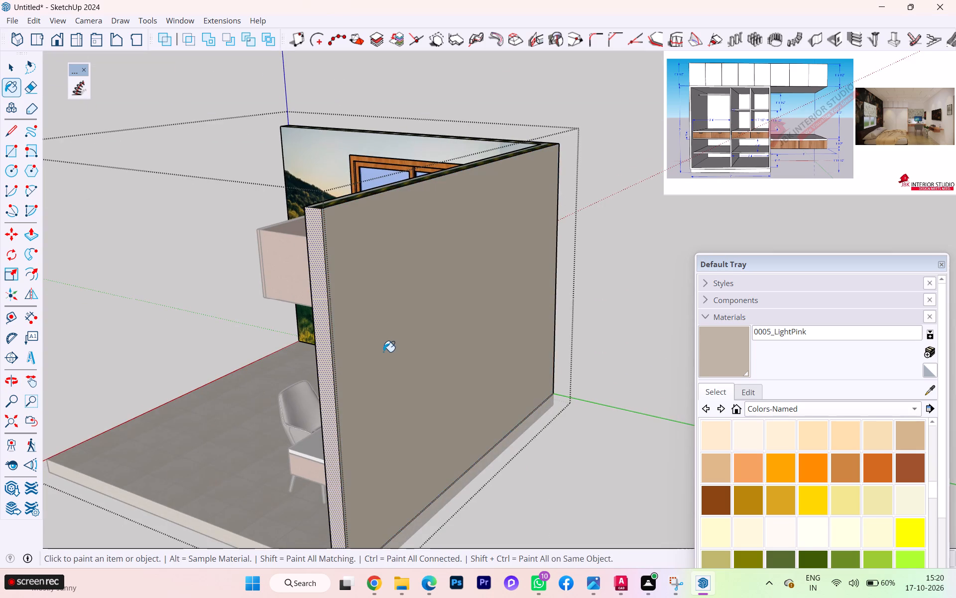
scroll(379, 356, "down", 1)
scroll(378, 356, "up", 1)
scroll(379, 356, "down", 2)
middle_click_drag(381, 357, 401, 436)
scroll(380, 304, "up", 1)
left_click(367, 294)
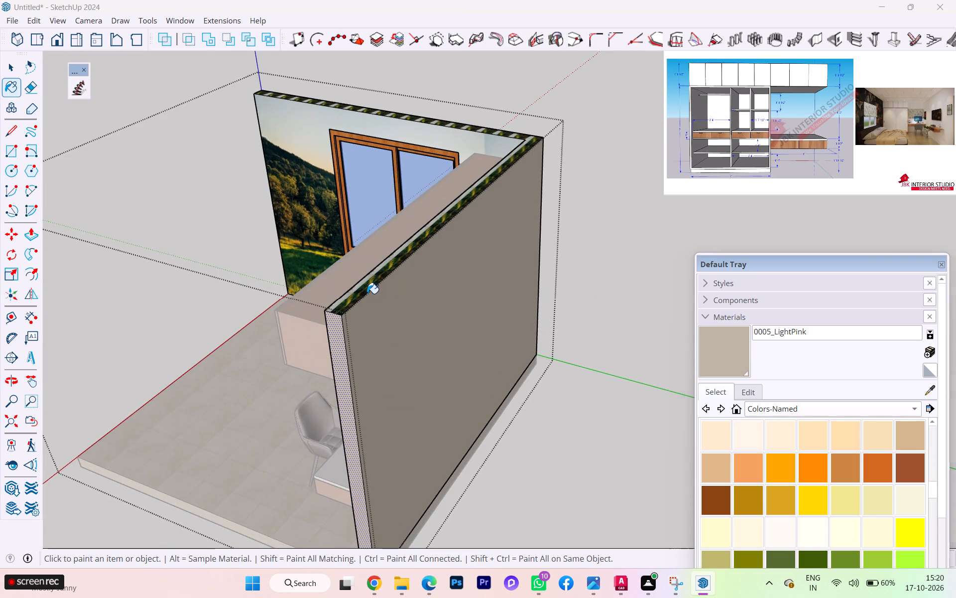
Paint the walls' top edge and the window wall's outer face with the 0005_LightPink material, and close the wall group.
left_click(366, 289)
scroll(366, 289, "up", 2)
scroll(379, 290, "down", 1)
scroll(398, 290, "up", 1)
scroll(455, 293, "down", 3)
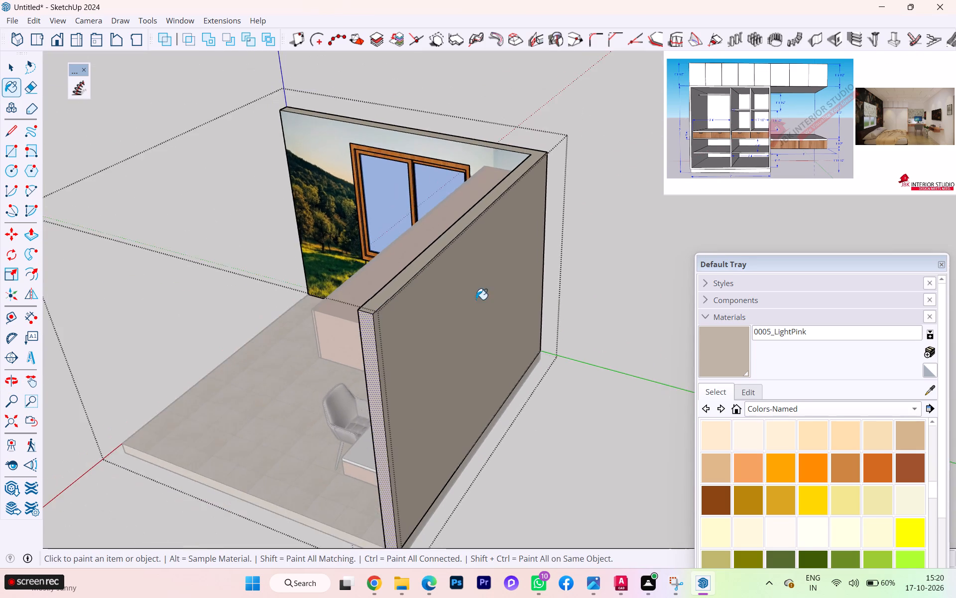
middle_click_drag(445, 314, 83, 331)
scroll(475, 325, "down", 1)
middle_click_drag(479, 326, 171, 322)
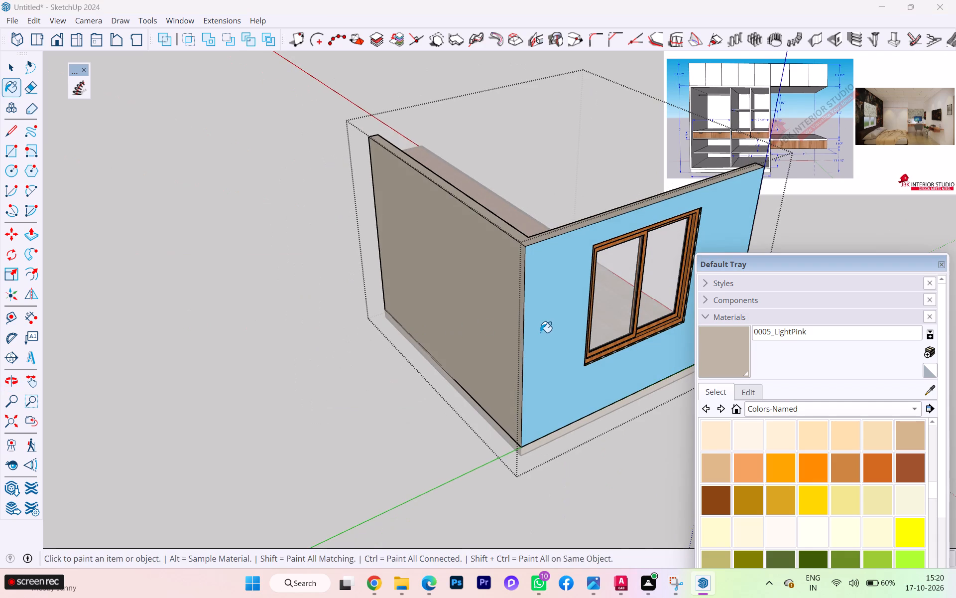
left_click(540, 332)
scroll(362, 342, "down", 4)
key("space")
left_click(285, 392)
scroll(231, 378, "down", 3)
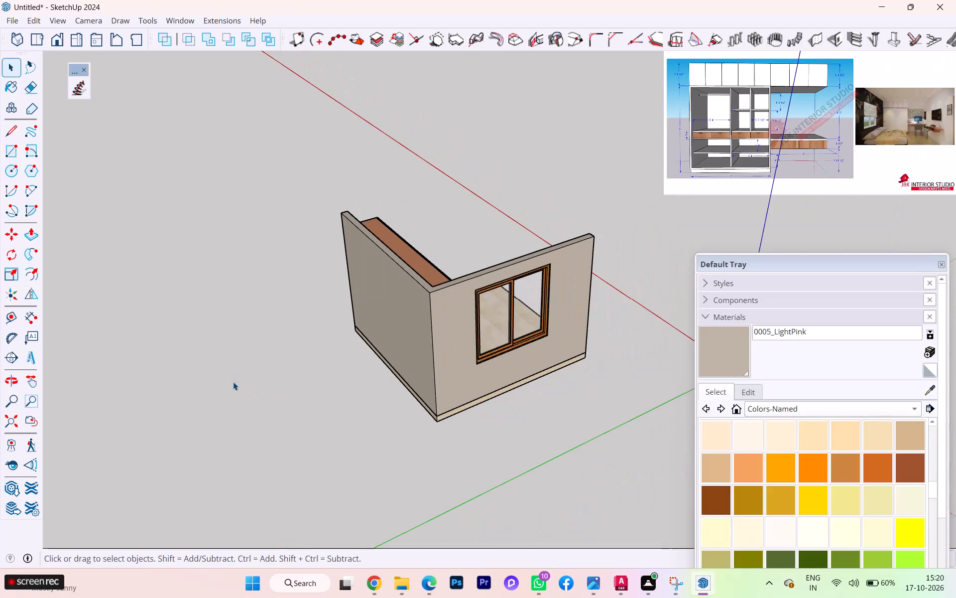
left_click(214, 365)
Examine the recoloured room from outside and inside, including the wardrobe, overhead cabinets and study desk.
scroll(219, 373, "down", 2)
middle_click_drag(254, 377, 917, 322)
middle_click_drag(375, 417, 608, 383)
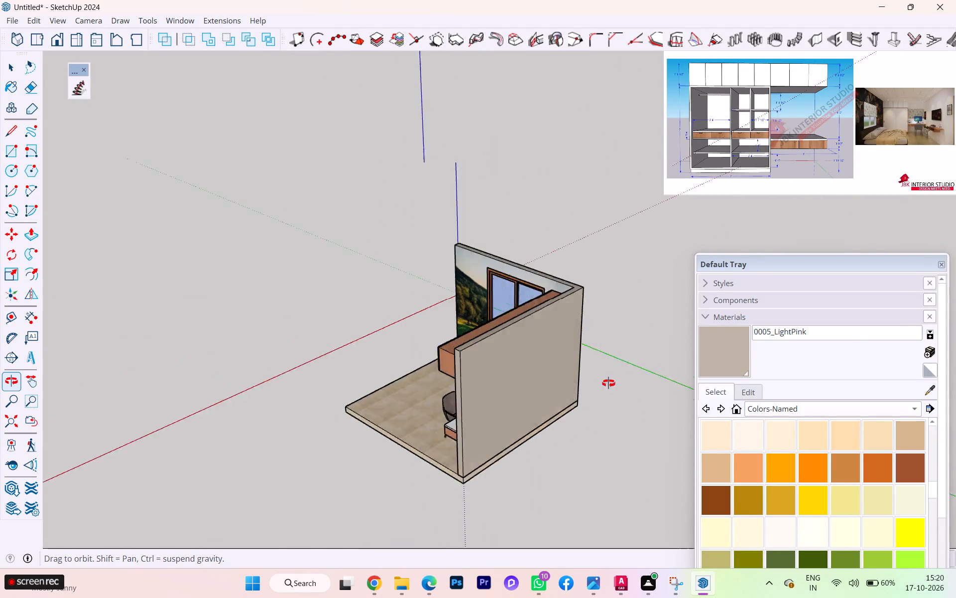
middle_click_drag(608, 383, 757, 338)
middle_click_drag(436, 459, 726, 439)
scroll(407, 486, "down", 1)
middle_click_drag(410, 489, 601, 470)
scroll(448, 464, "up", 4)
middle_click_drag(389, 494, 486, 483)
scroll(389, 494, "down", 1)
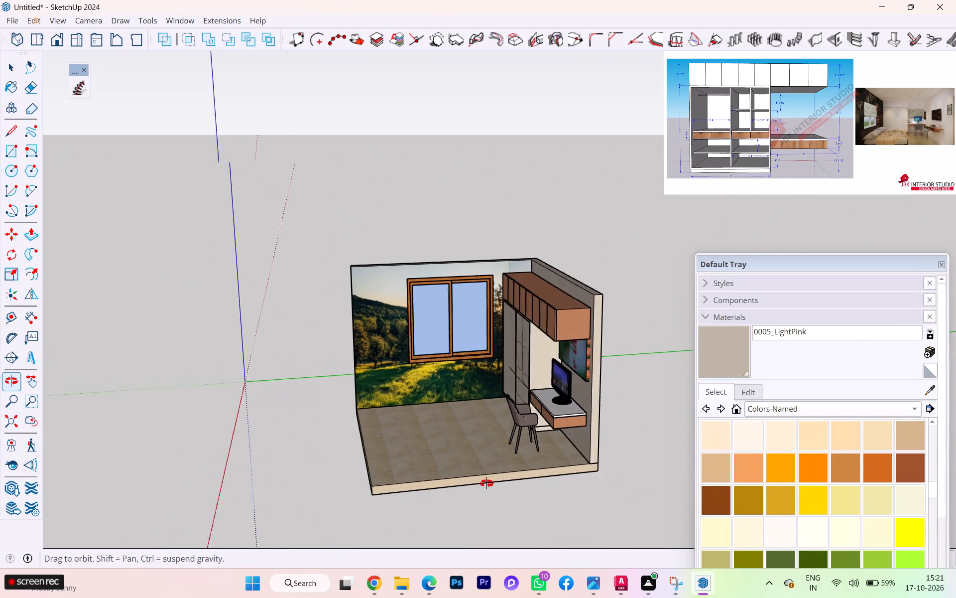
middle_click_drag(486, 483, 572, 482)
scroll(532, 472, "up", 2)
scroll(523, 471, "down", 1)
scroll(523, 471, "up", 1)
scroll(522, 471, "down", 2)
scroll(522, 471, "up", 2)
scroll(455, 467, "down", 1)
scroll(454, 467, "up", 5)
scroll(446, 471, "down", 1)
scroll(446, 471, "up", 1)
middle_click_drag(446, 471, 471, 528)
scroll(569, 430, "up", 2)
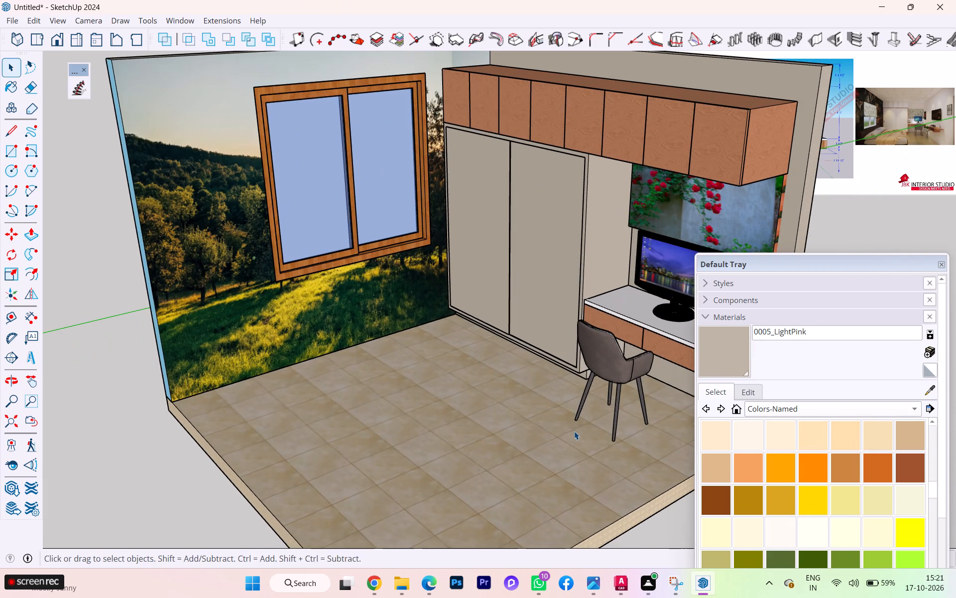
scroll(575, 431, "down", 5)
scroll(490, 433, "up", 3)
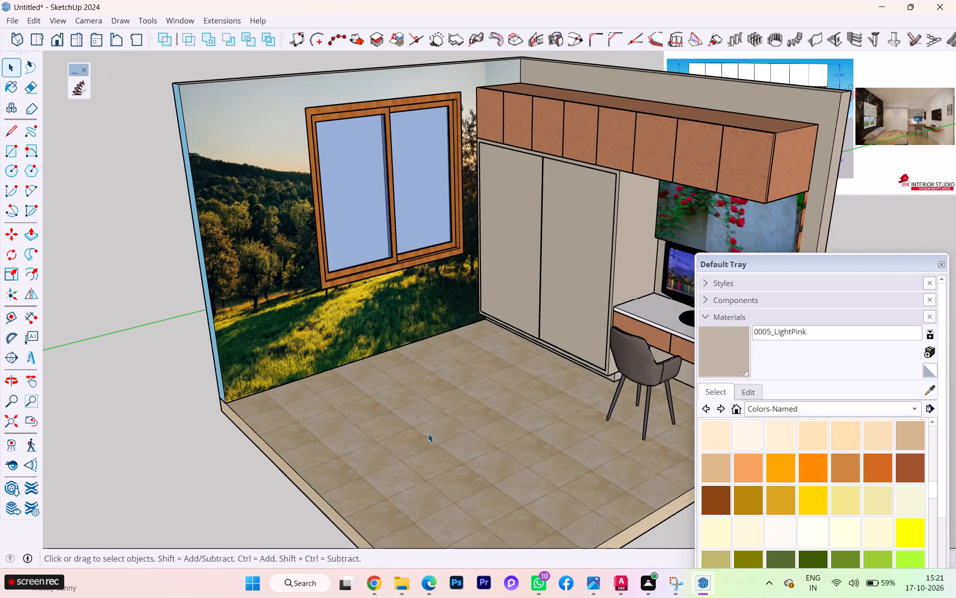
key("space")
Open the overhead cabinet carcass for editing, select its end face and bring up the Colors material collection.
left_click(702, 126)
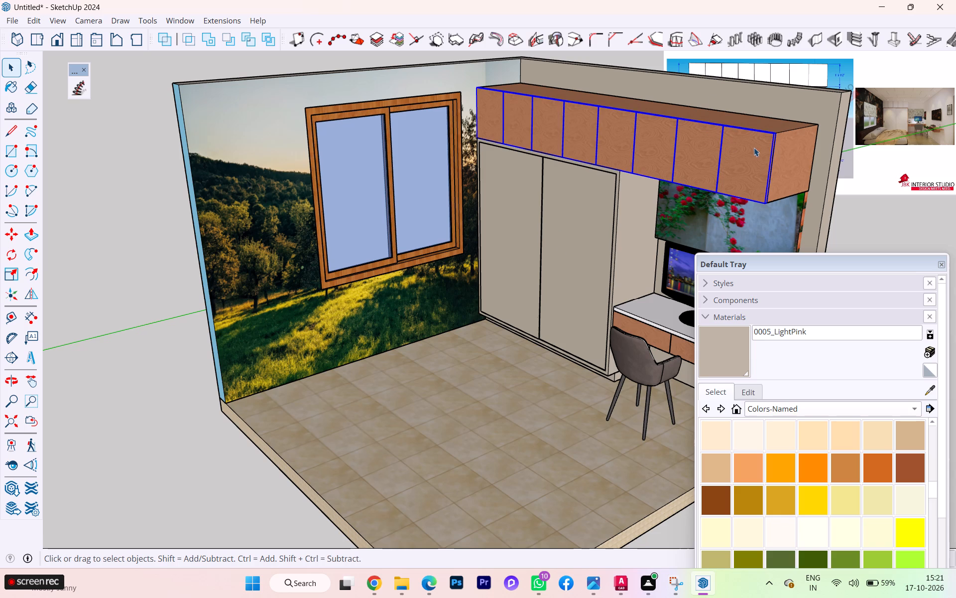
double_click(785, 156)
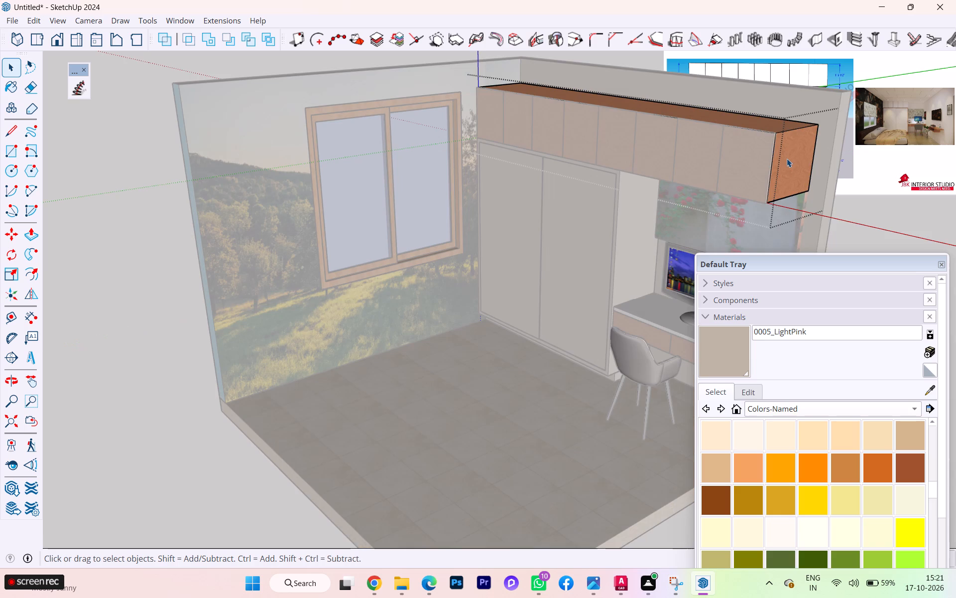
double_click(787, 158)
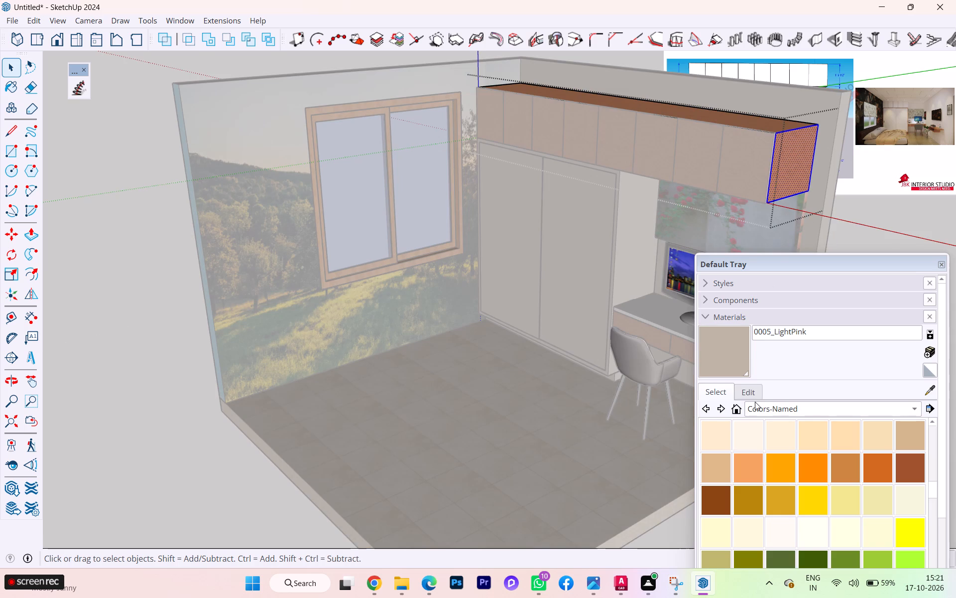
left_click(766, 408)
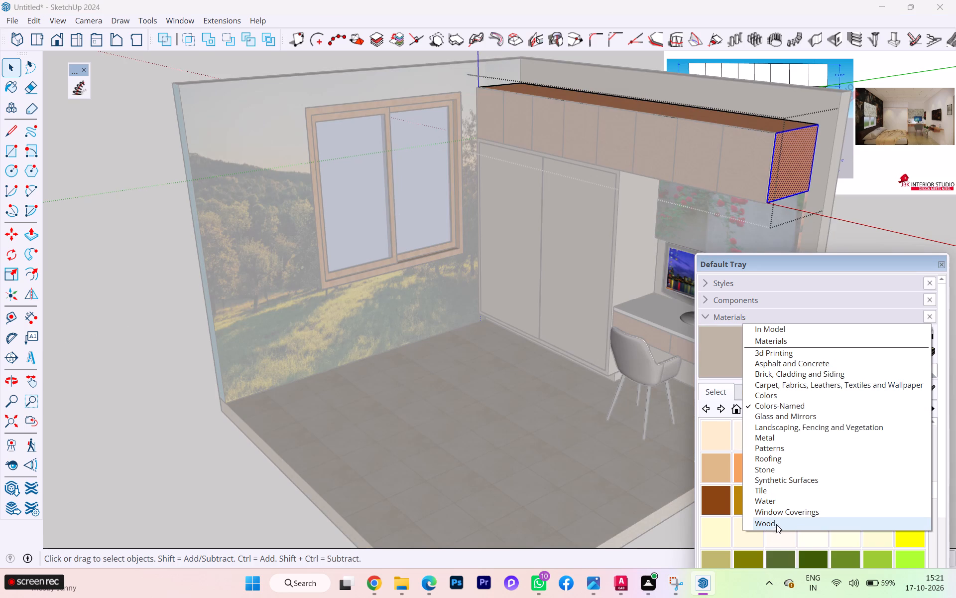
left_click(776, 523)
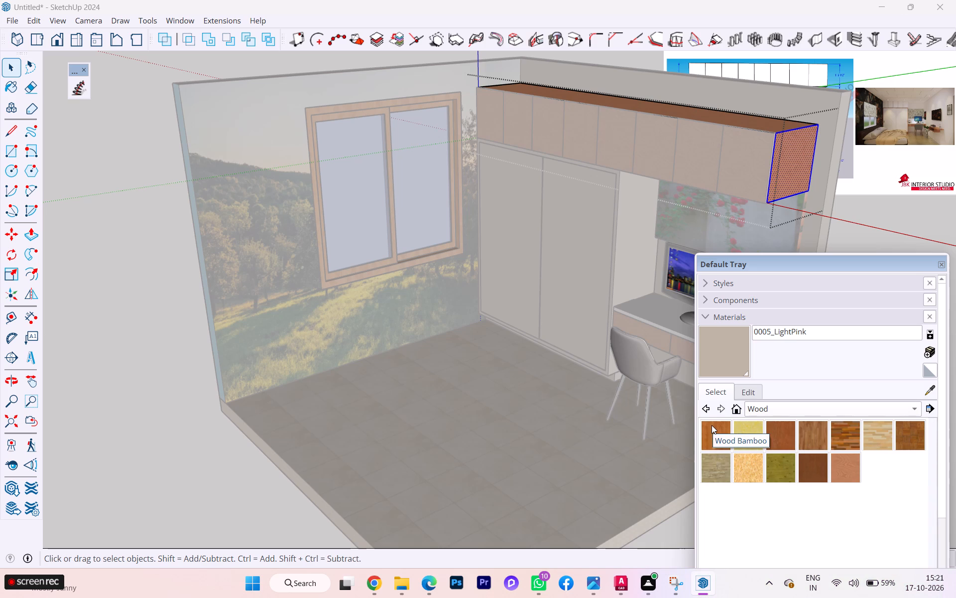
left_click(771, 412)
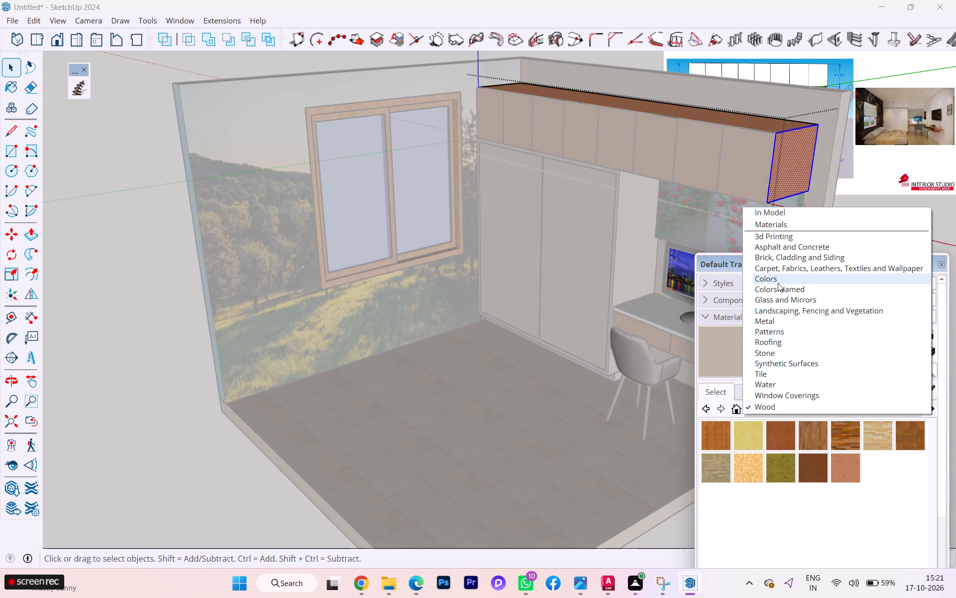
left_click(777, 283)
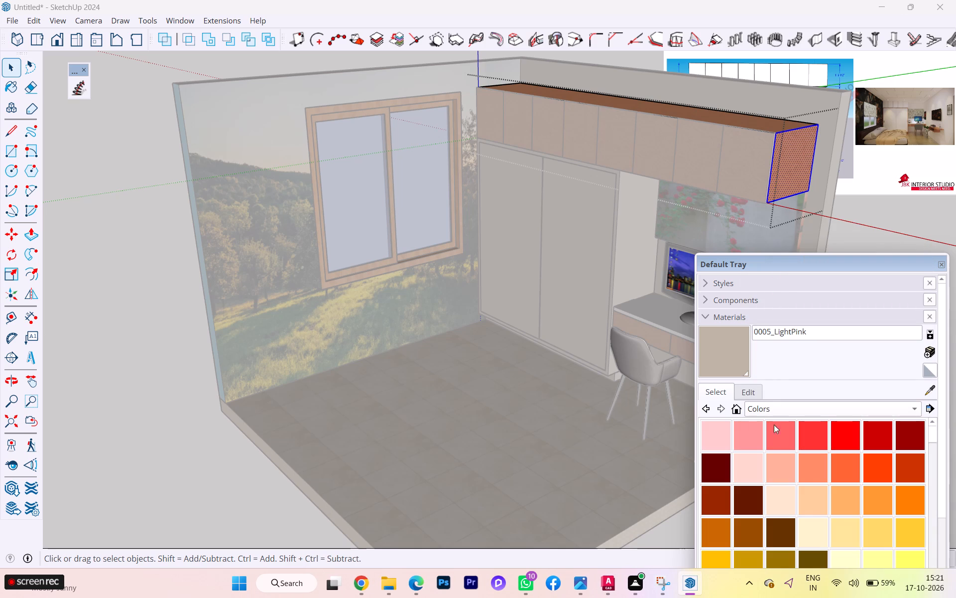
Choose Color H08 from the Colors collection and paint the overhead cabinet carcass's top and end faces with it.
scroll(788, 457, "down", 8)
scroll(789, 456, "up", 1)
scroll(789, 456, "down", 1)
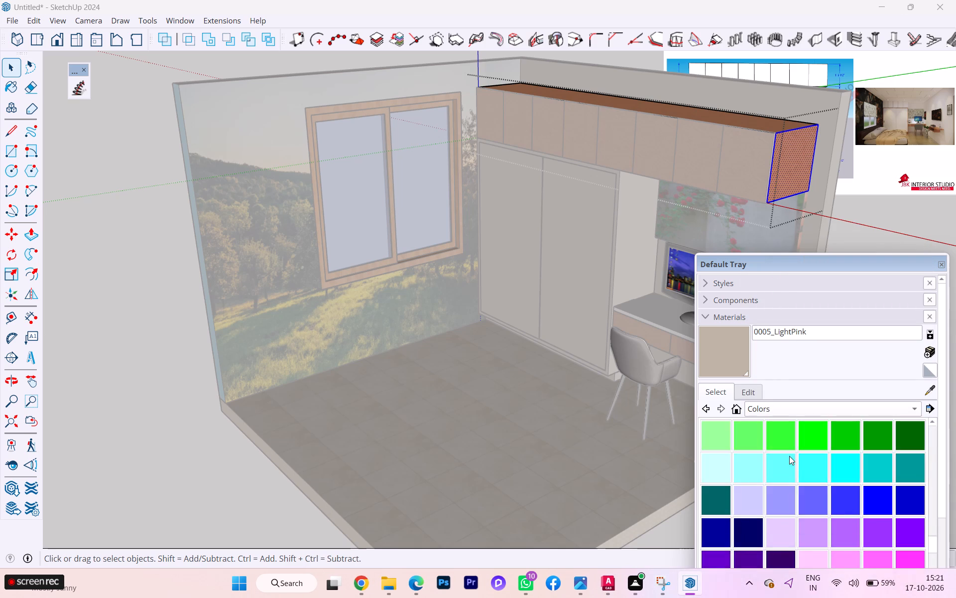
scroll(789, 456, "down", 12)
scroll(789, 456, "up", 4)
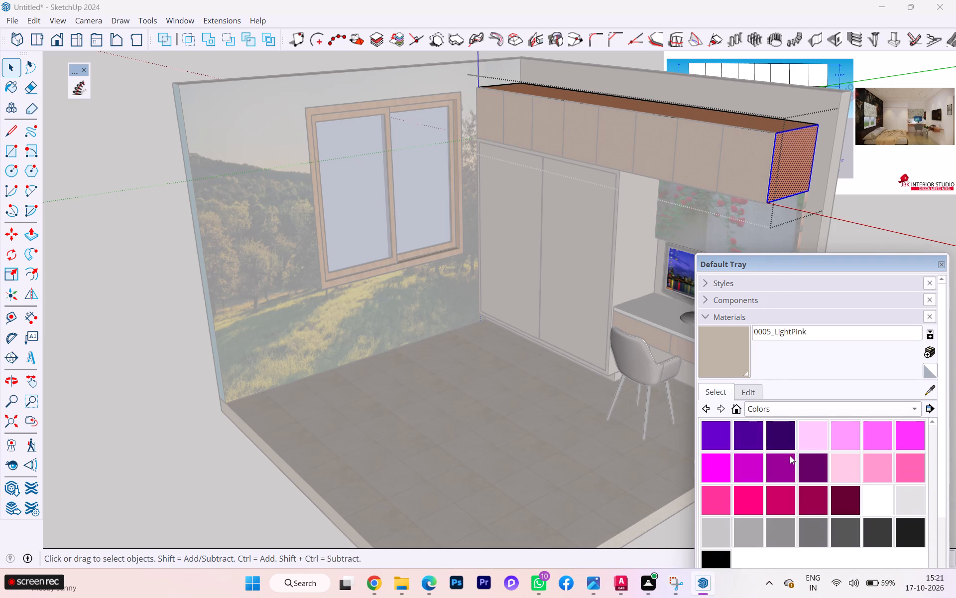
scroll(791, 461, "up", 1)
scroll(791, 461, "down", 1)
scroll(791, 460, "up", 1)
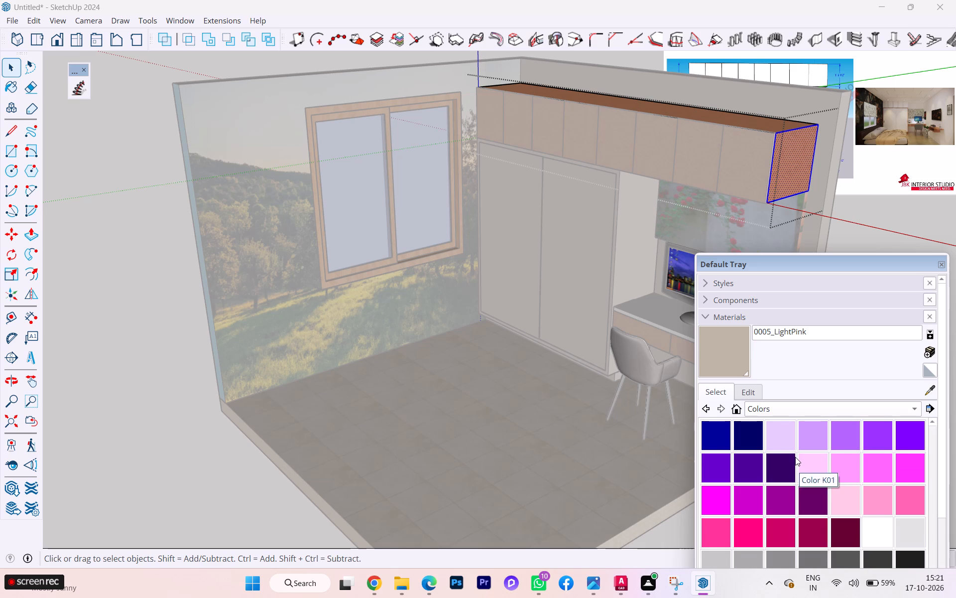
scroll(795, 457, "up", 1)
scroll(795, 457, "down", 1)
scroll(795, 457, "up", 1)
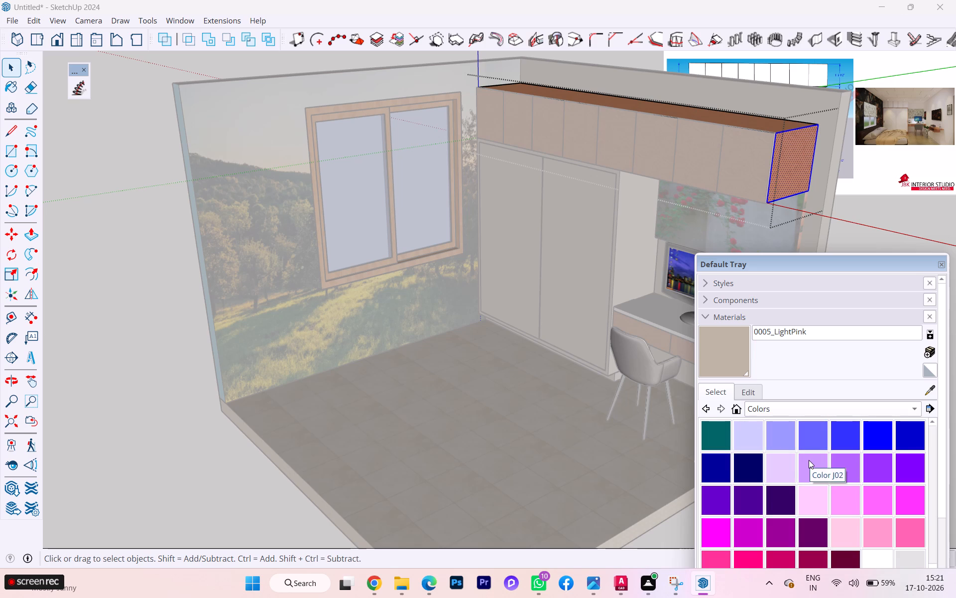
left_click(810, 462)
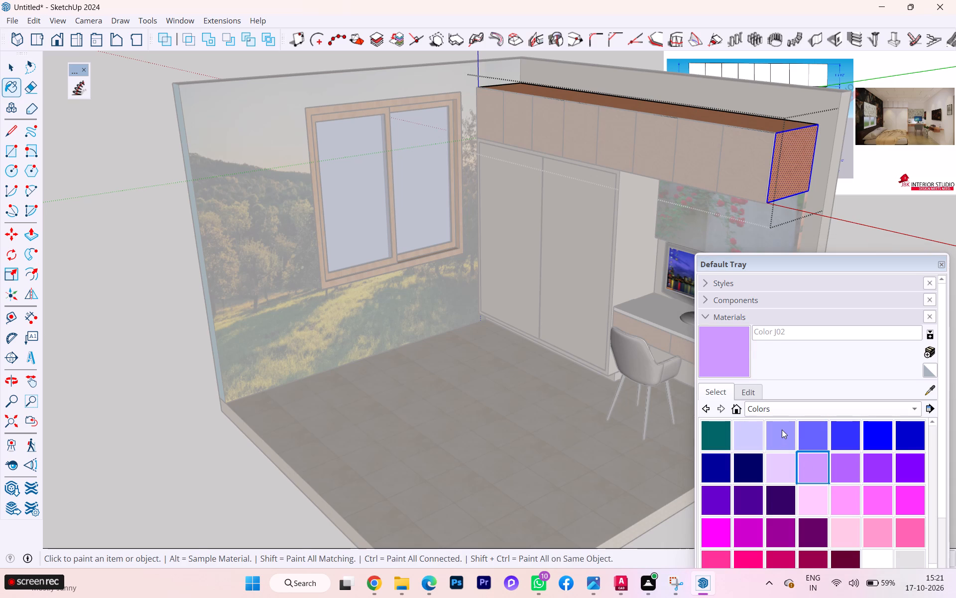
left_click(711, 432)
left_click(784, 145)
left_click(776, 123)
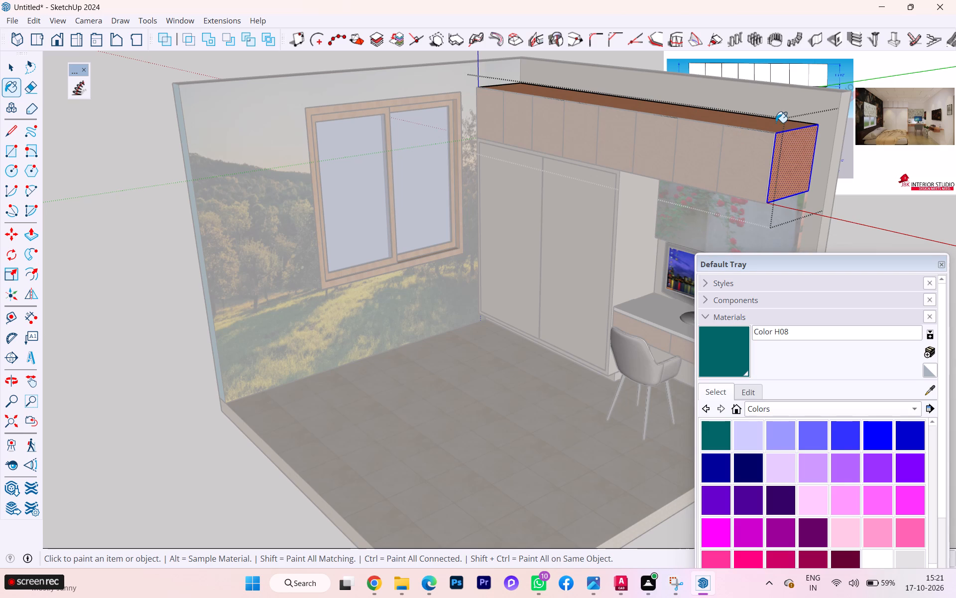
left_click(790, 158)
left_click(738, 161)
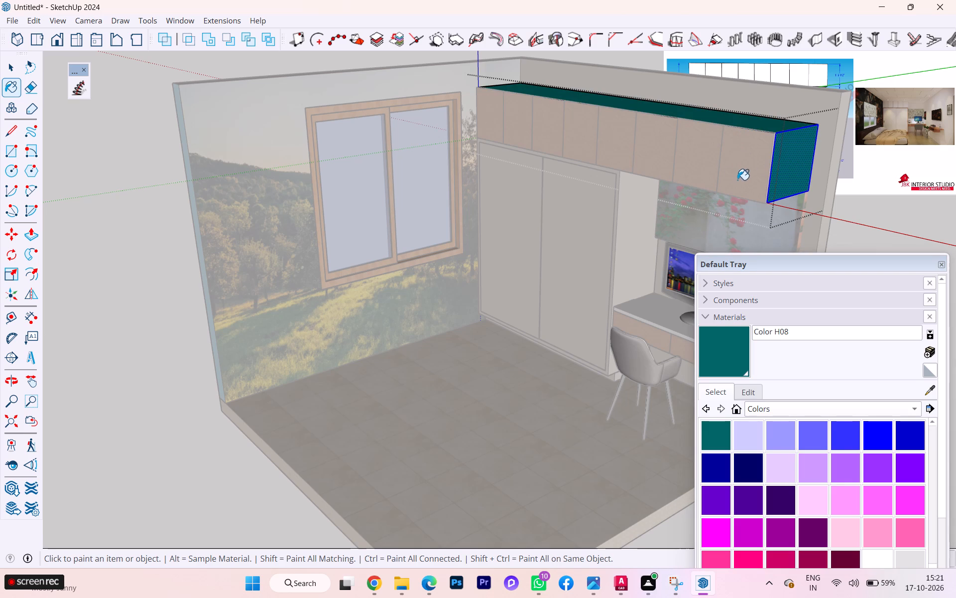
Paint the underside of the overhead cabinet carcass with Color H08 and close the group.
scroll(724, 183, "down", 3)
middle_click_drag(758, 191, 703, 58)
scroll(726, 146, "up", 6)
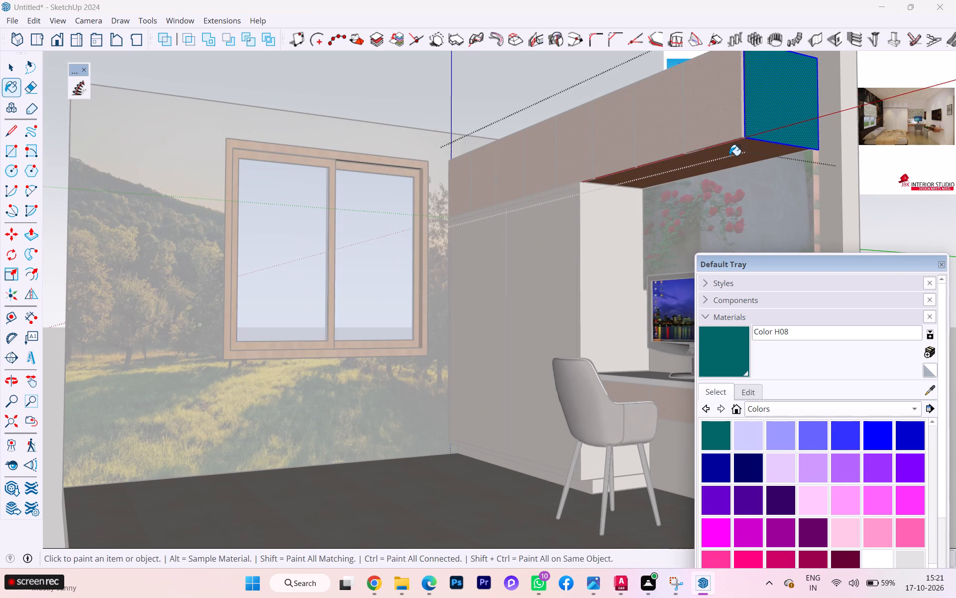
left_click(729, 155)
scroll(730, 154, "up", 1)
key("space")
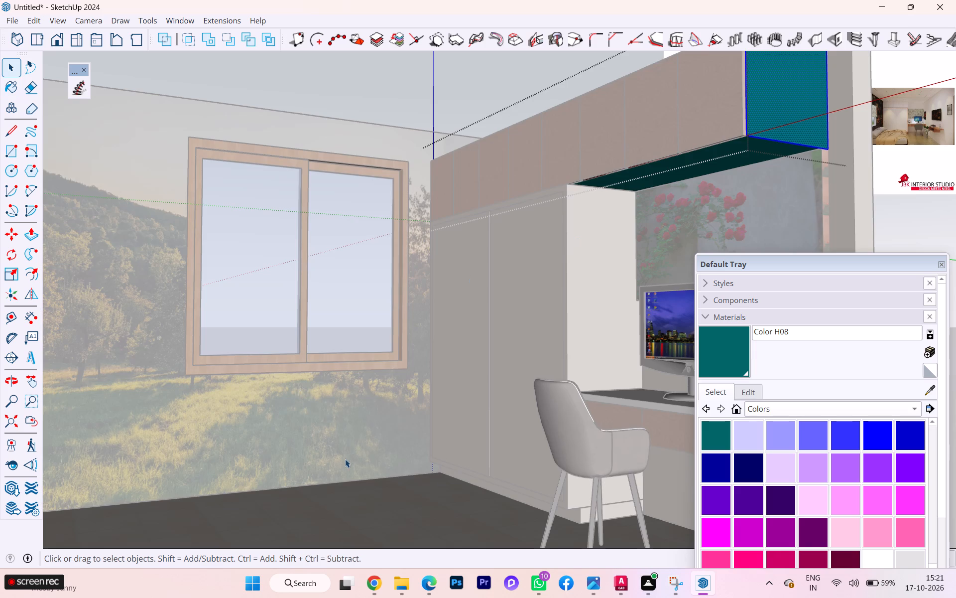
left_click(345, 459)
Open the overhead cabinet's door group, paint all eight door fronts with Color H08 and close the group.
scroll(494, 460, "down", 7)
middle_click_drag(541, 472, 781, 541)
scroll(541, 472, "down", 1)
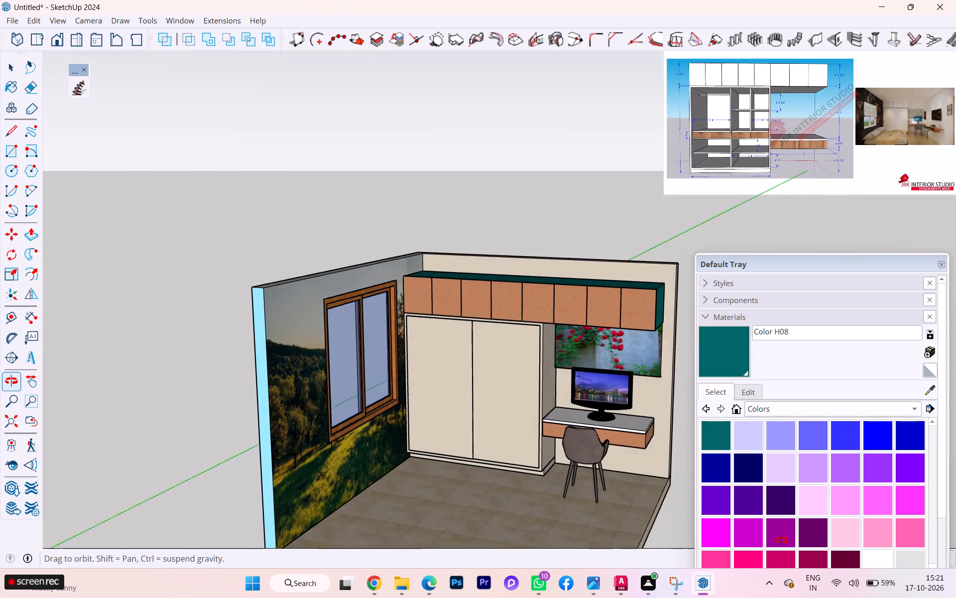
middle_click_drag(781, 541, 852, 548)
scroll(691, 336, "up", 5)
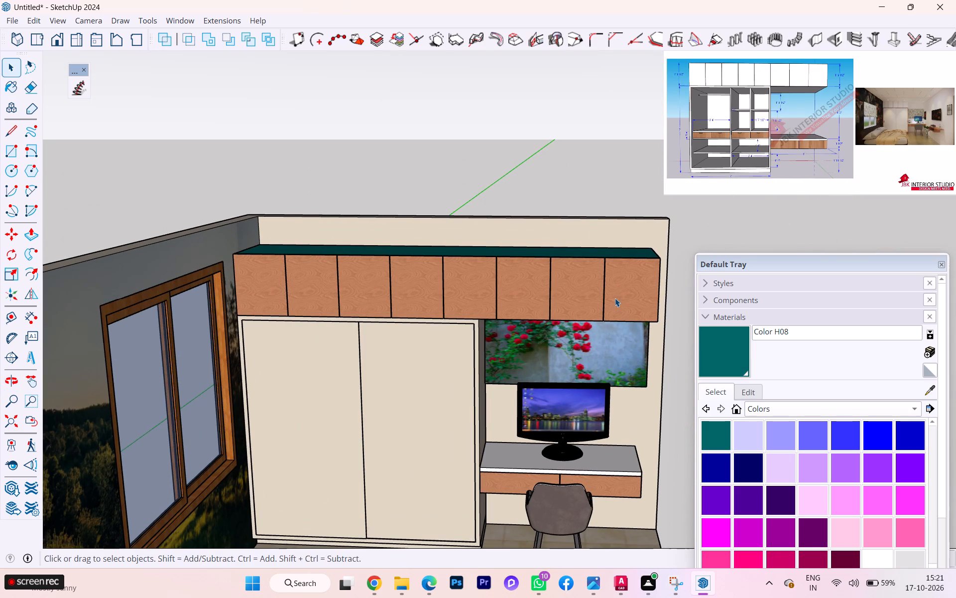
double_click(621, 295)
left_click(620, 295)
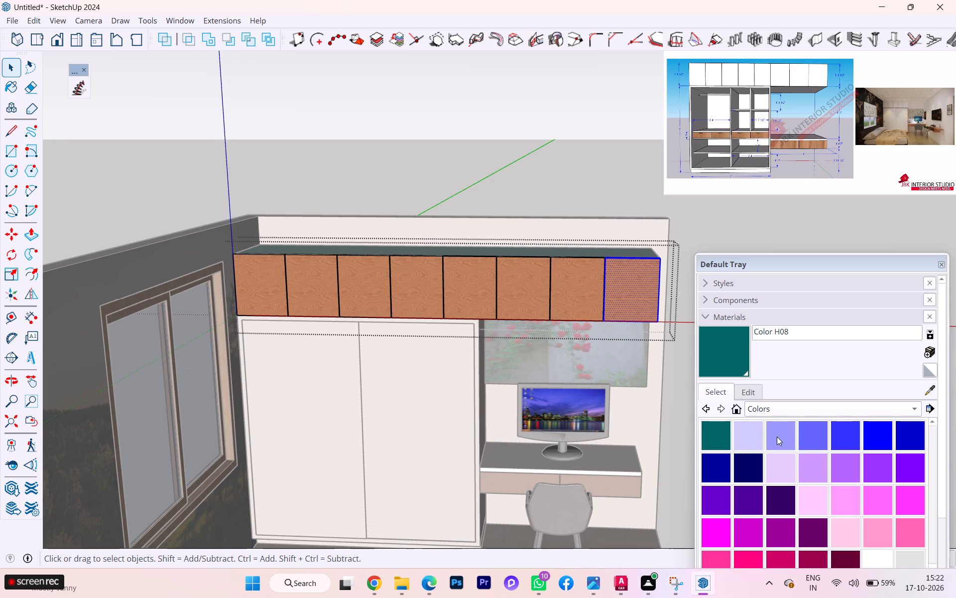
scroll(784, 435, "up", 5)
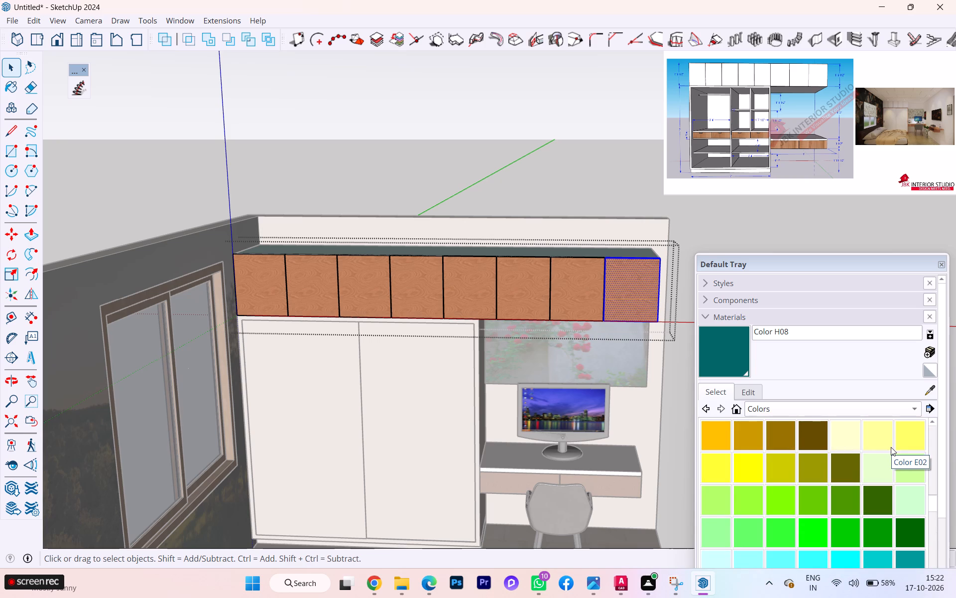
left_click(729, 362)
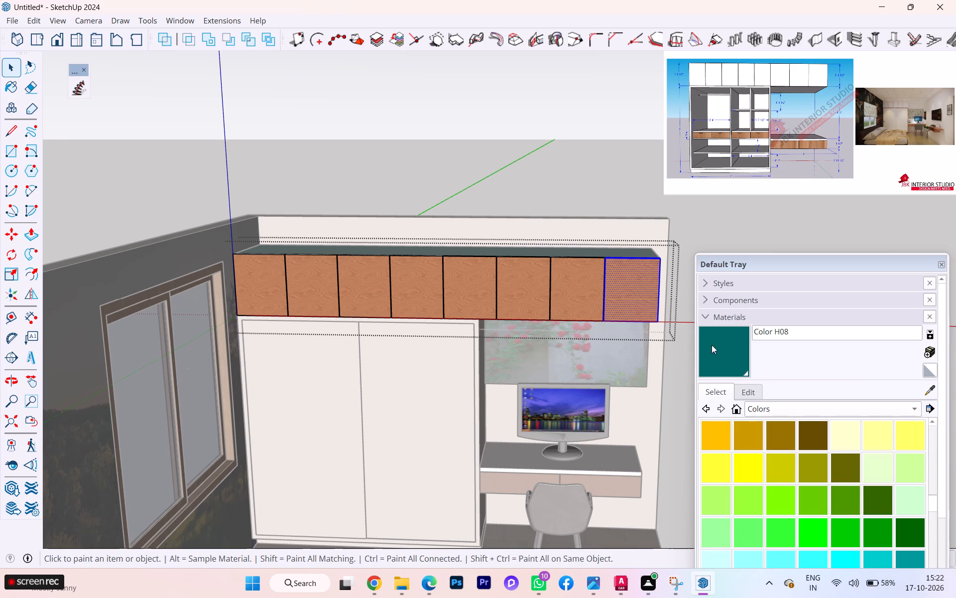
left_click(637, 288)
left_click(572, 291)
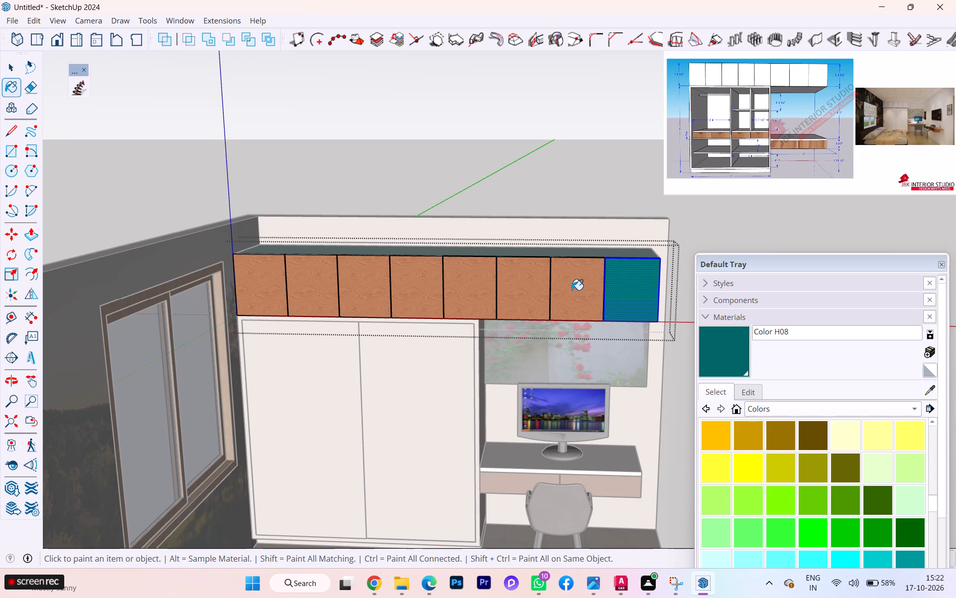
left_click(498, 293)
left_click(460, 290)
left_click(419, 280)
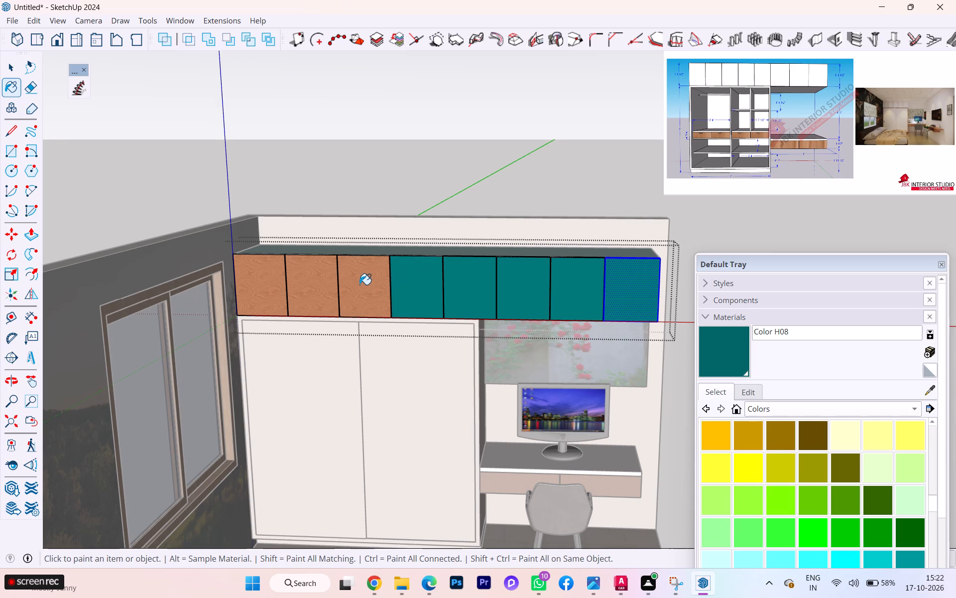
left_click(359, 285)
left_click(323, 287)
left_click(266, 291)
key("space")
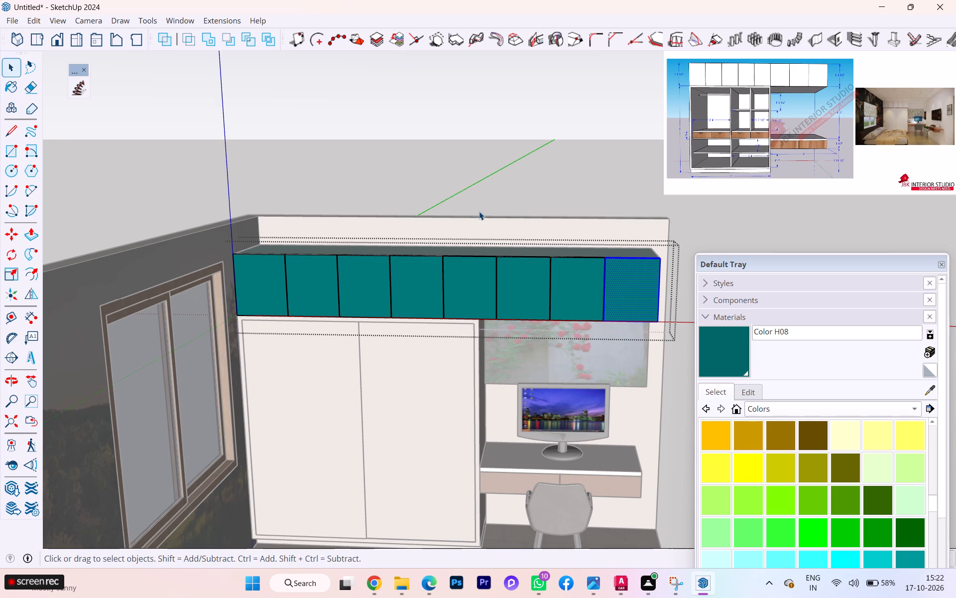
left_click(472, 187)
Sample Color H08 from the overhead cabinet's end face and paint the remaining edges of the overhead doors with it.
scroll(653, 219, "down", 1)
middle_click_drag(623, 237, 215, 286)
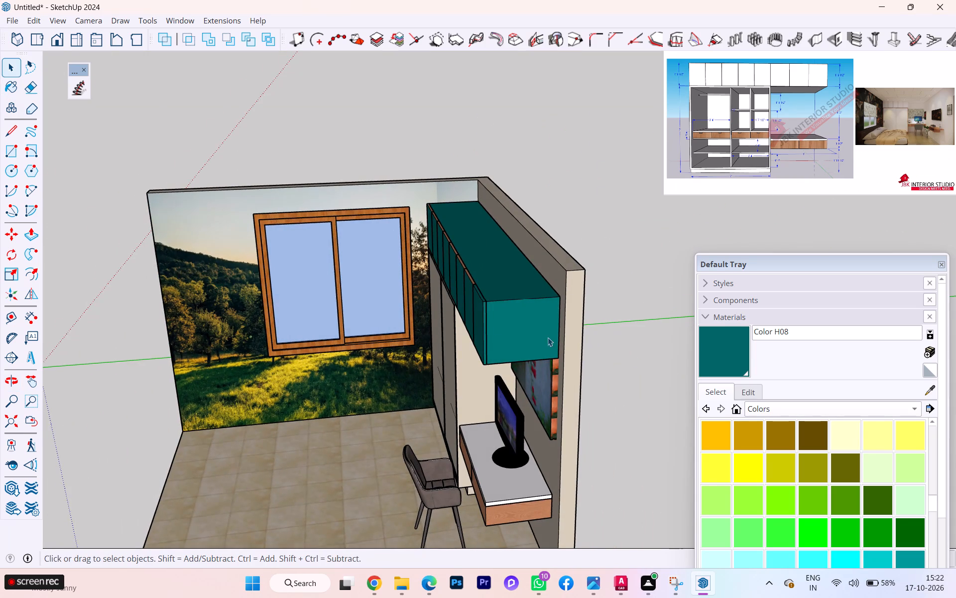
scroll(480, 317, "up", 2)
scroll(729, 423, "up", 3)
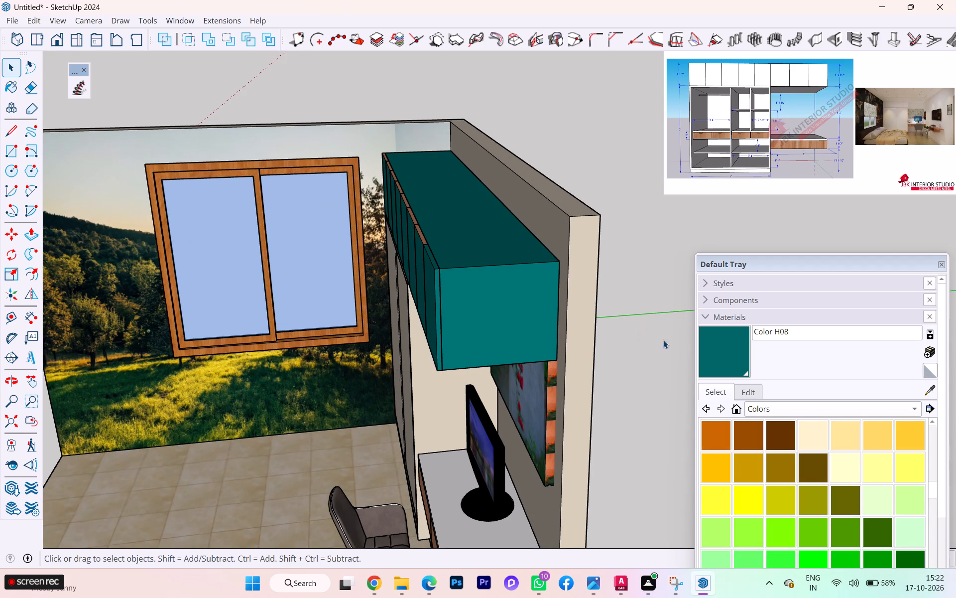
left_click(931, 387)
left_click(470, 288)
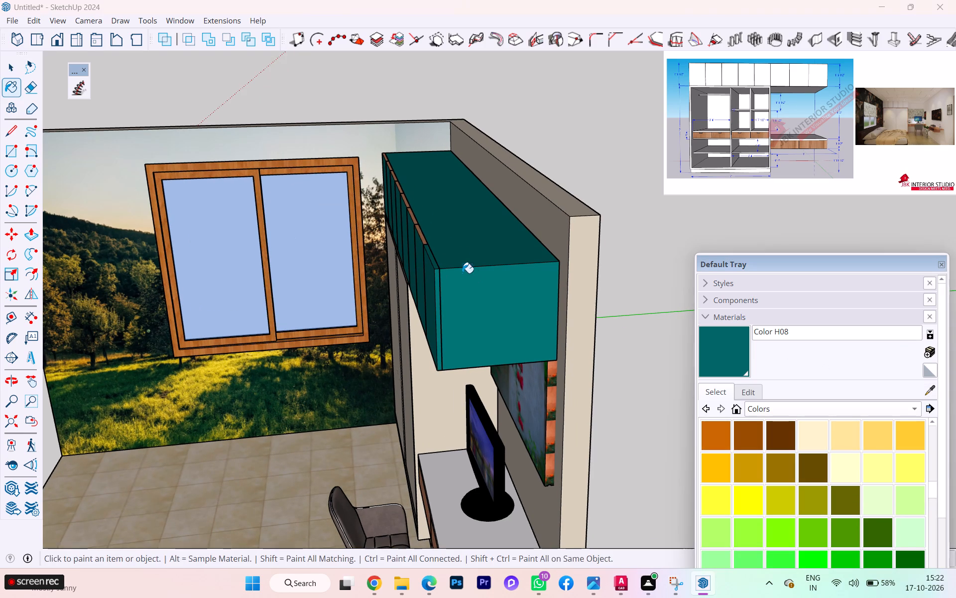
scroll(420, 235, "up", 2)
scroll(420, 234, "down", 1)
scroll(420, 234, "up", 1)
left_click(420, 234)
Examine the recoloured overhead cabinets from below, from the end and from the front of the room.
middle_click_drag(446, 273, 457, 257)
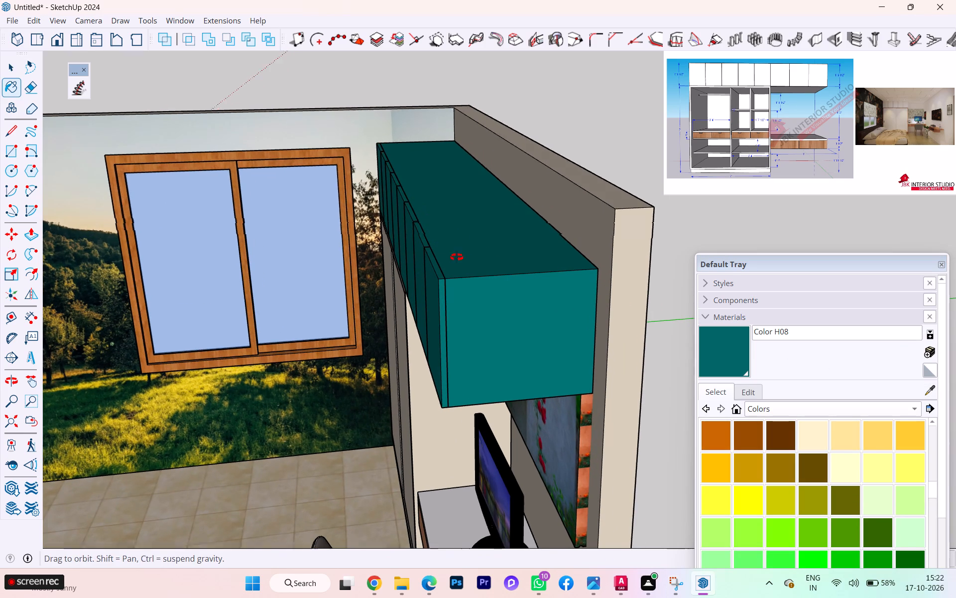
middle_click_drag(457, 257, 602, 34)
scroll(517, 269, "up", 1)
scroll(509, 278, "down", 2)
scroll(502, 283, "up", 2)
scroll(499, 284, "down", 4)
scroll(486, 294, "up", 1)
scroll(486, 296, "down", 1)
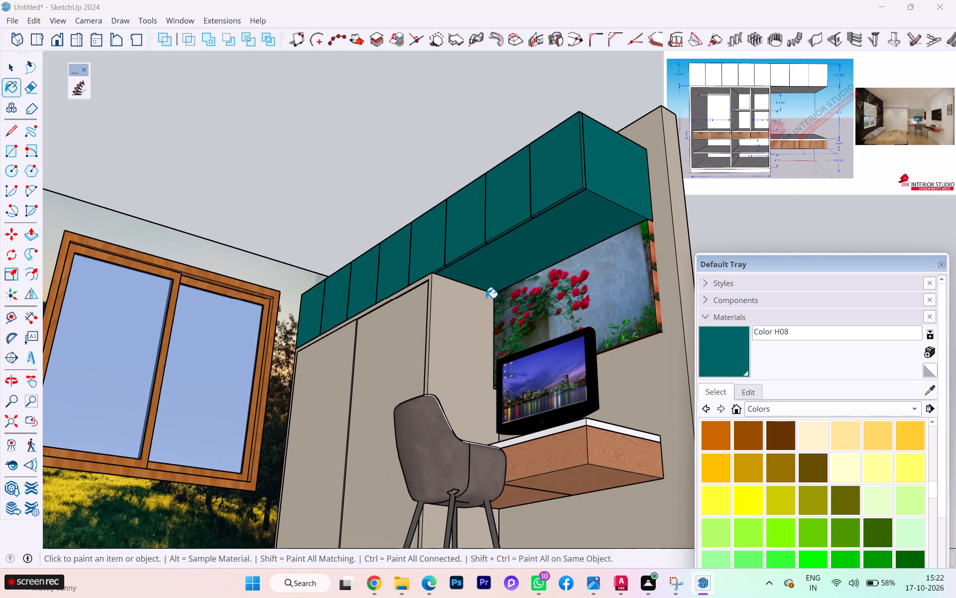
key("space")
left_click(706, 208)
scroll(700, 225, "down", 2)
middle_click_drag(691, 276, 554, 448)
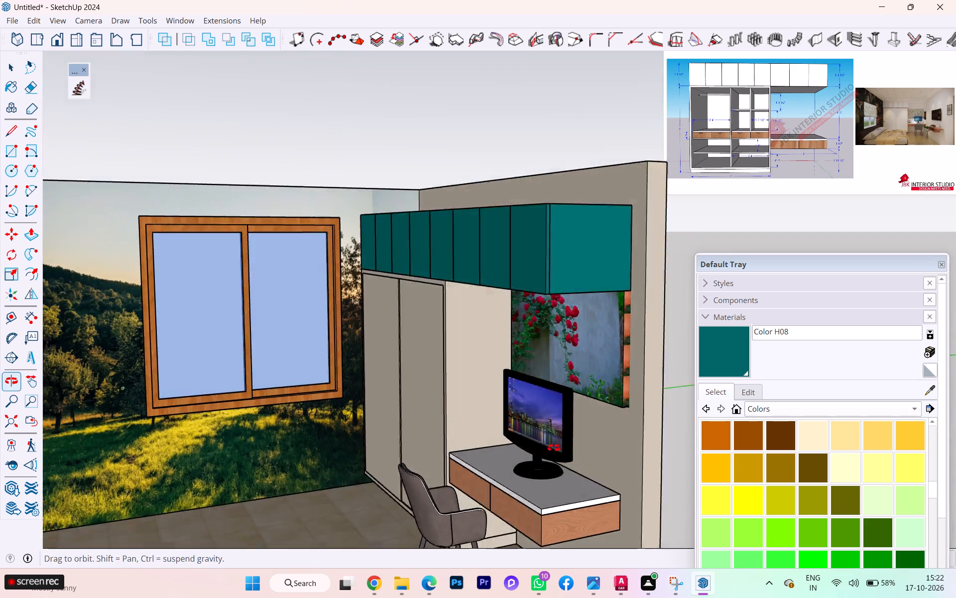
middle_click_drag(554, 448, 536, 449)
left_click(661, 396)
scroll(455, 381, "down", 1)
scroll(457, 381, "up", 2)
scroll(459, 382, "down", 3)
middle_click_drag(509, 387, 733, 376)
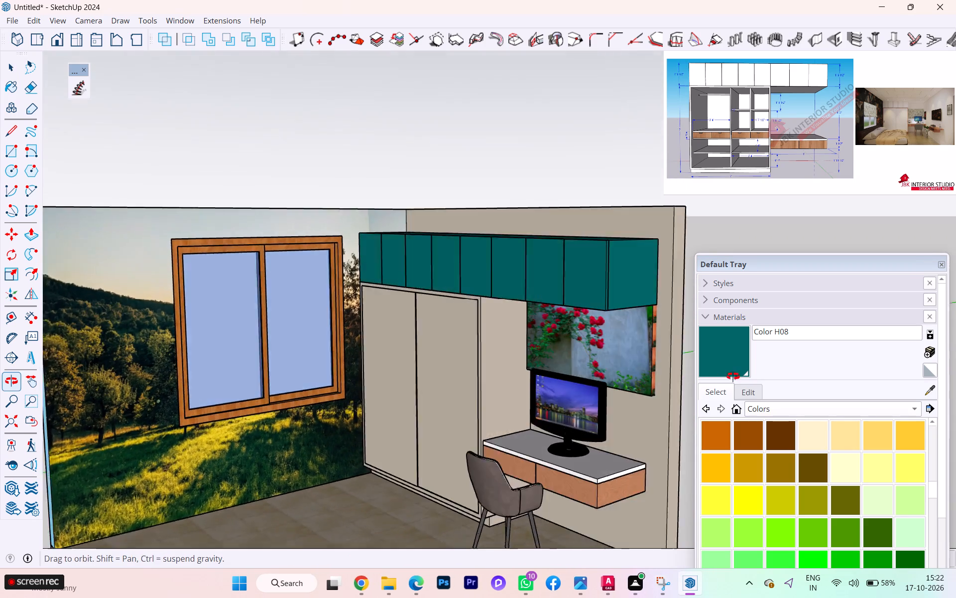
middle_click_drag(733, 376, 748, 377)
scroll(371, 358, "down", 1)
scroll(371, 358, "up", 2)
scroll(371, 358, "down", 4)
scroll(395, 373, "up", 1)
scroll(395, 373, "down", 1)
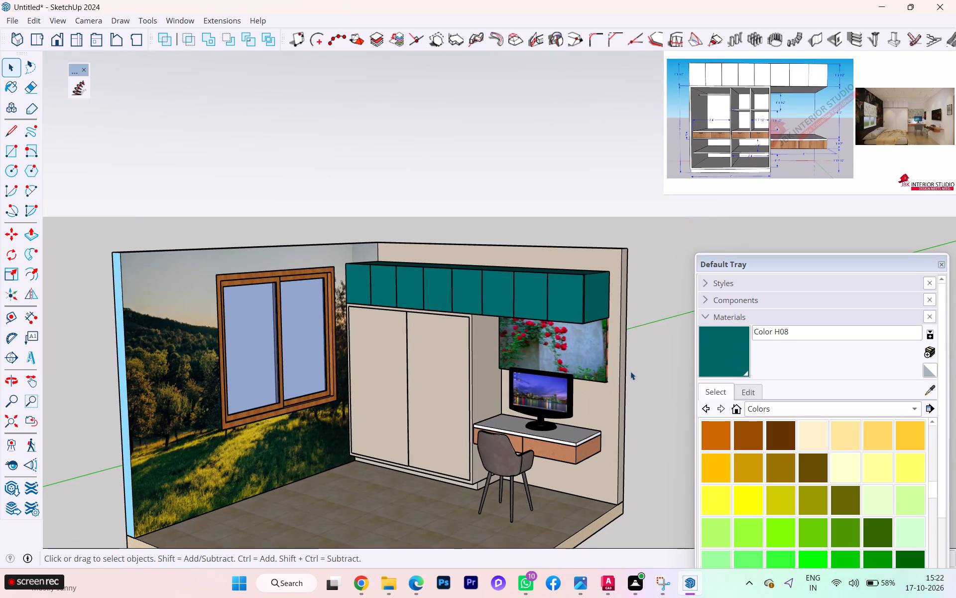
scroll(567, 303, "up", 5)
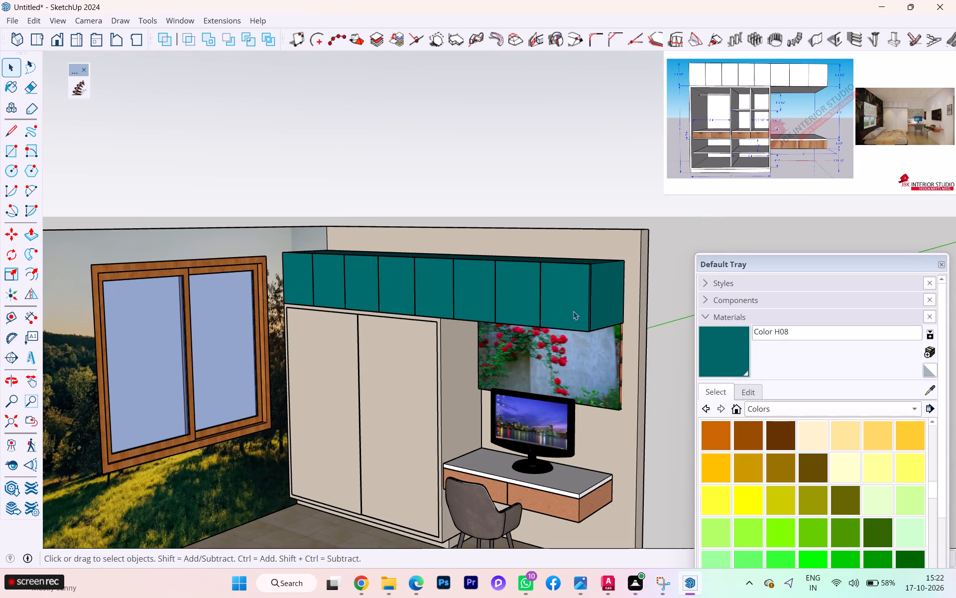
scroll(573, 311, "down", 1)
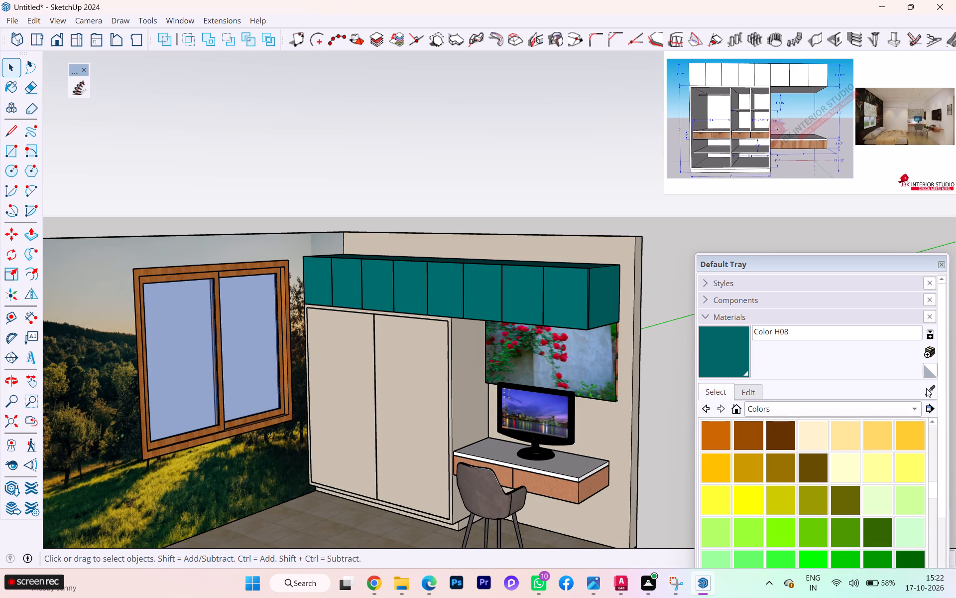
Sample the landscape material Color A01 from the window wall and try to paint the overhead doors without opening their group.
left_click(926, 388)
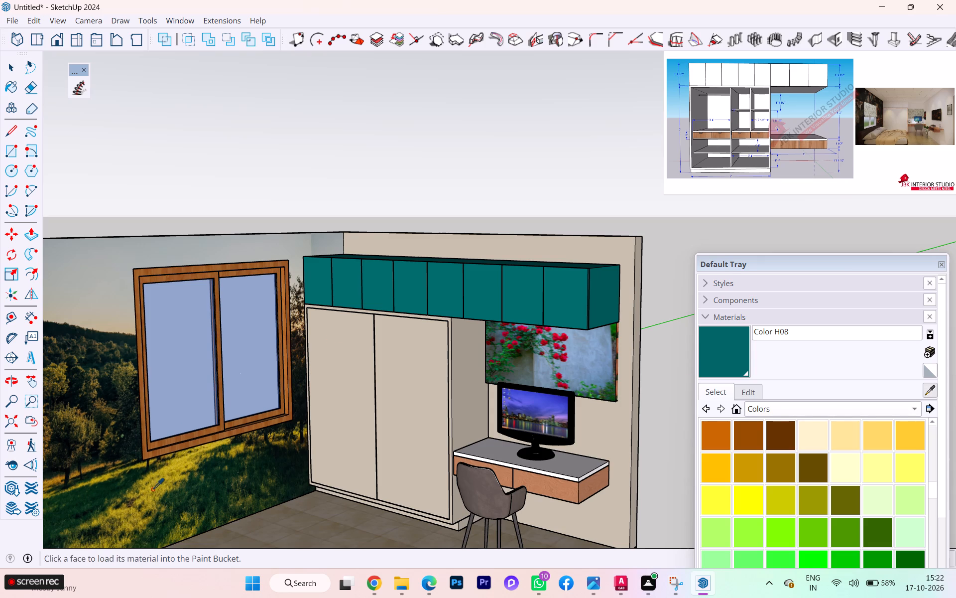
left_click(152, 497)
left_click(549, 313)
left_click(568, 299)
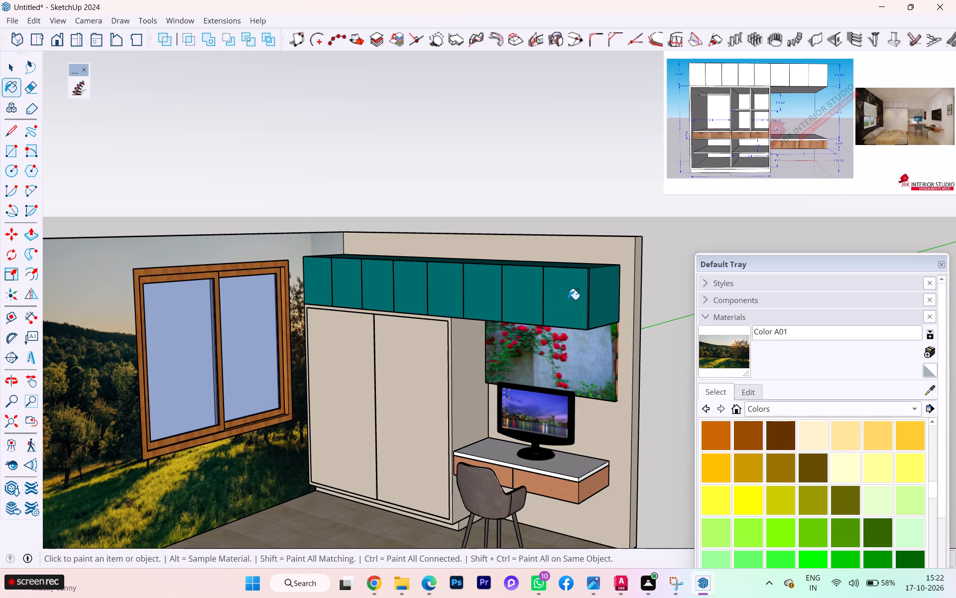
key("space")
Open the overhead door group, paint all eight door fronts with Color A01 sampled from the window wall, and close the group.
double_click(572, 298)
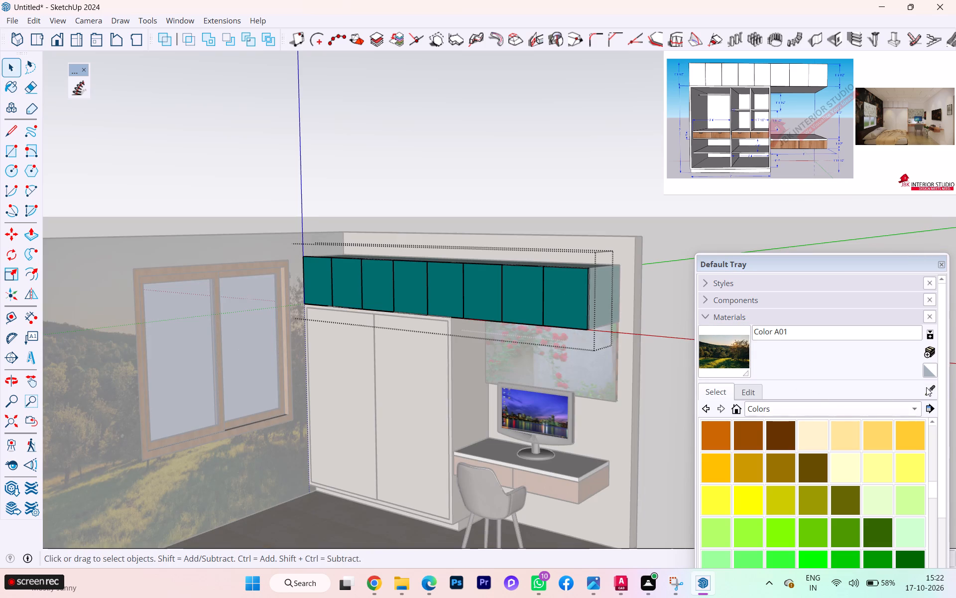
left_click(927, 387)
left_click(154, 477)
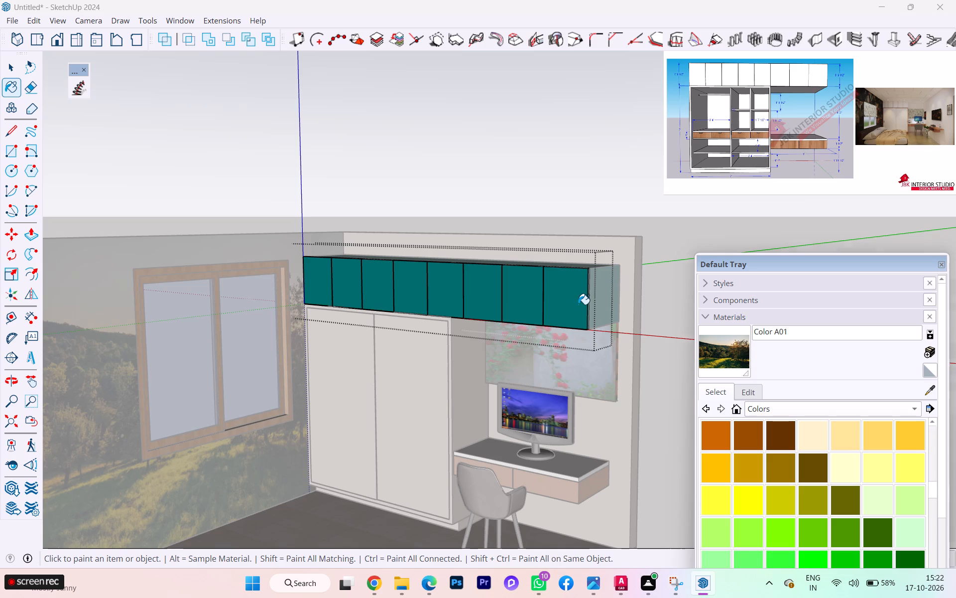
left_click(578, 304)
left_click(532, 311)
left_click(491, 298)
left_click(459, 298)
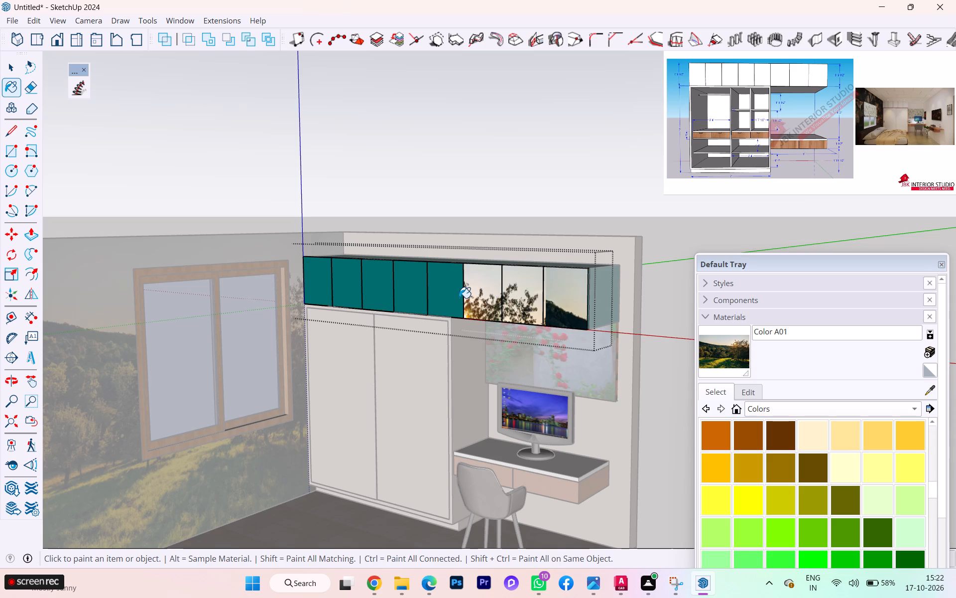
left_click(404, 294)
left_click(368, 290)
left_click(345, 287)
left_click(315, 285)
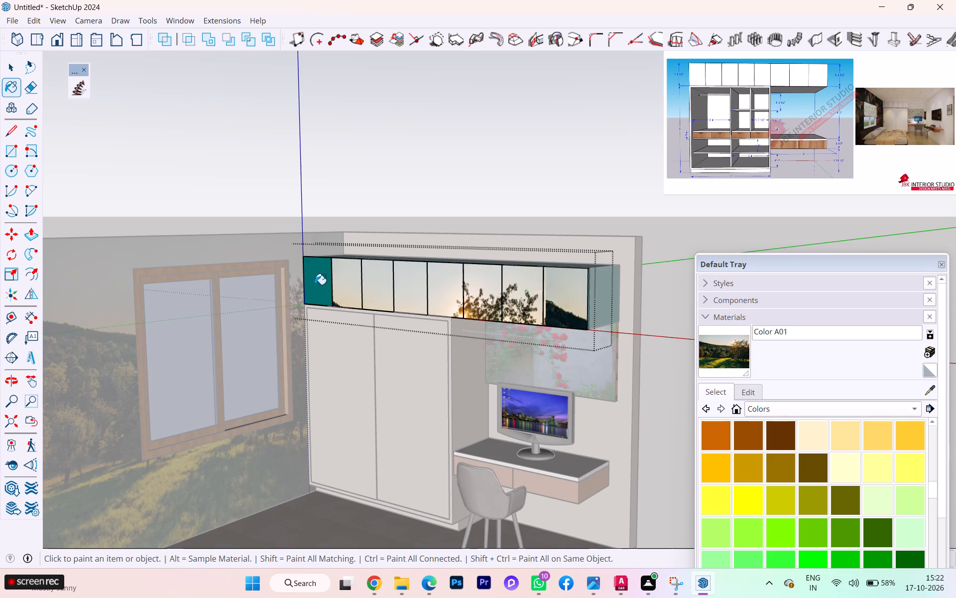
left_click(414, 258)
middle_click_drag(582, 291, 396, 374)
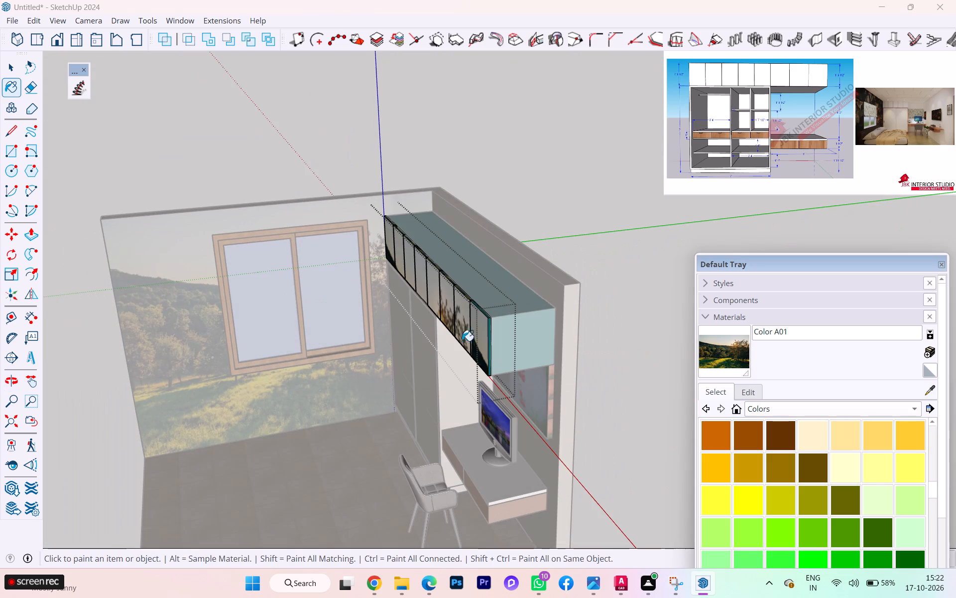
left_click(502, 299)
left_click(517, 325)
key("space")
left_click(609, 331)
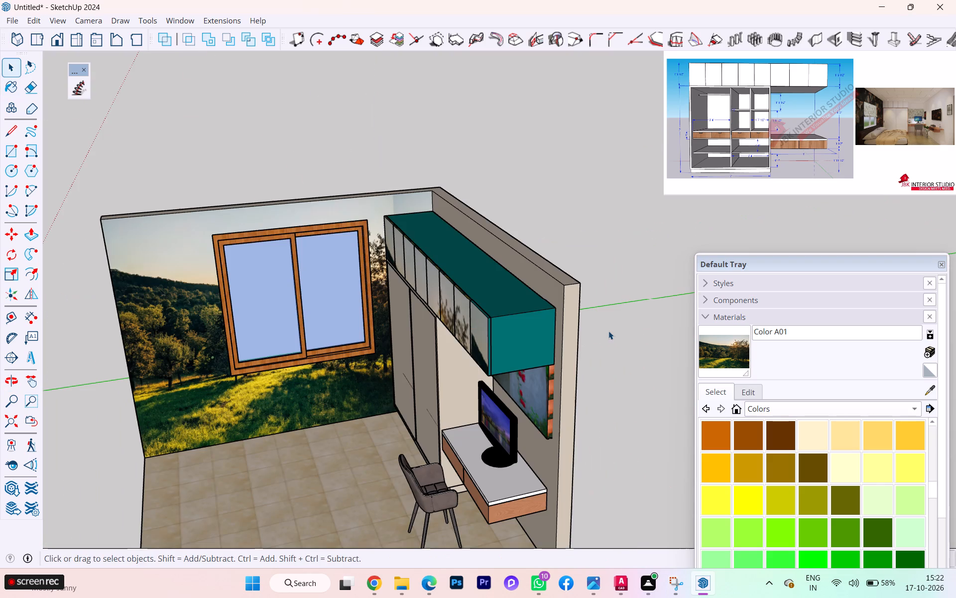
Examine how the landscape image runs across the overhead cabinet doors.
left_click(513, 328)
scroll(528, 323, "down", 2)
middle_click_drag(530, 323, 810, 259)
scroll(588, 279, "up", 2)
scroll(583, 278, "down", 2)
scroll(583, 278, "up", 1)
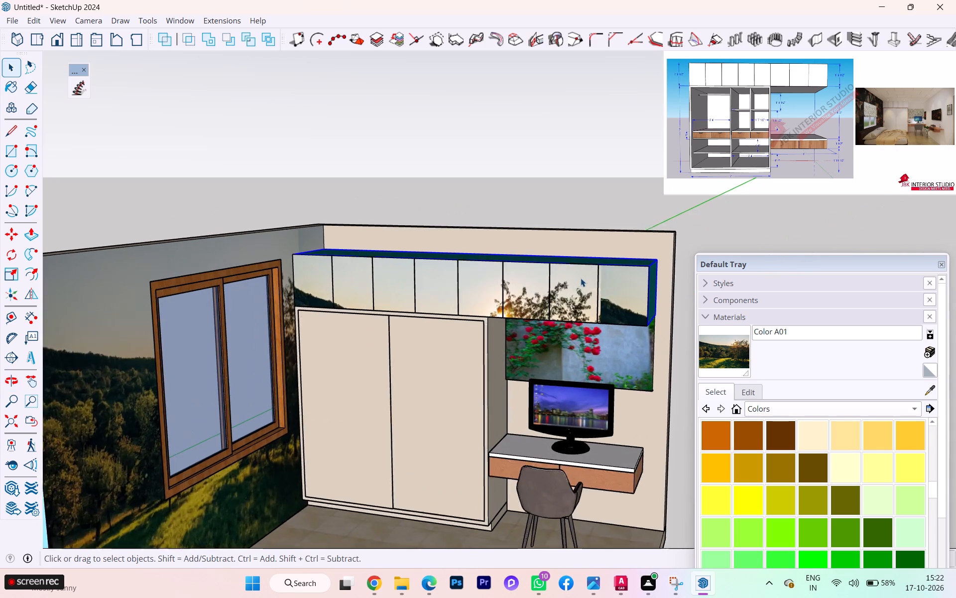
scroll(581, 278, "up", 5)
scroll(619, 295, "down", 1)
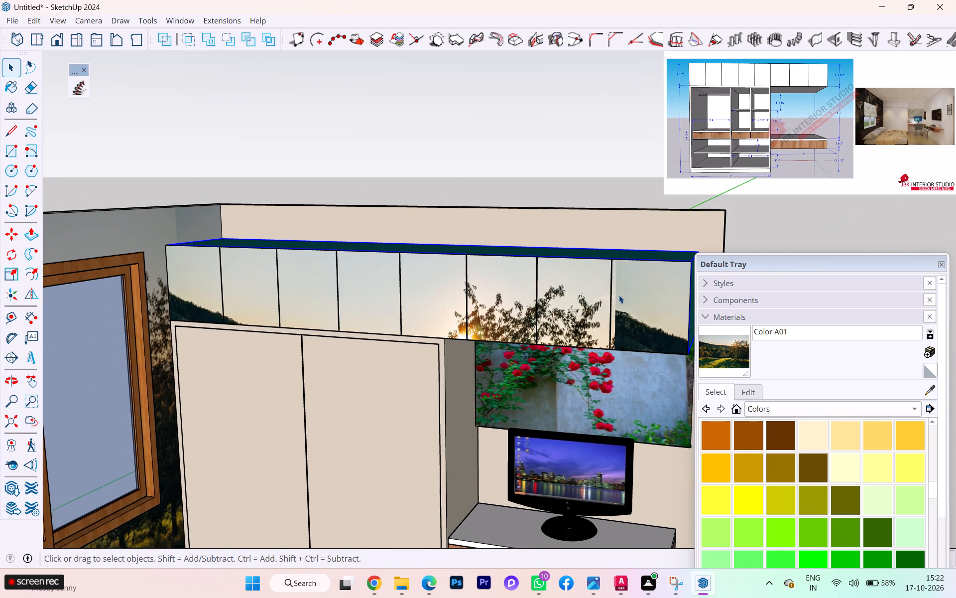
scroll(619, 295, "down", 3)
Open the overhead cabinet carcass, paint its end, top and underside with the window wall's Color A01, and close the group.
middle_click_drag(619, 296, 300, 319)
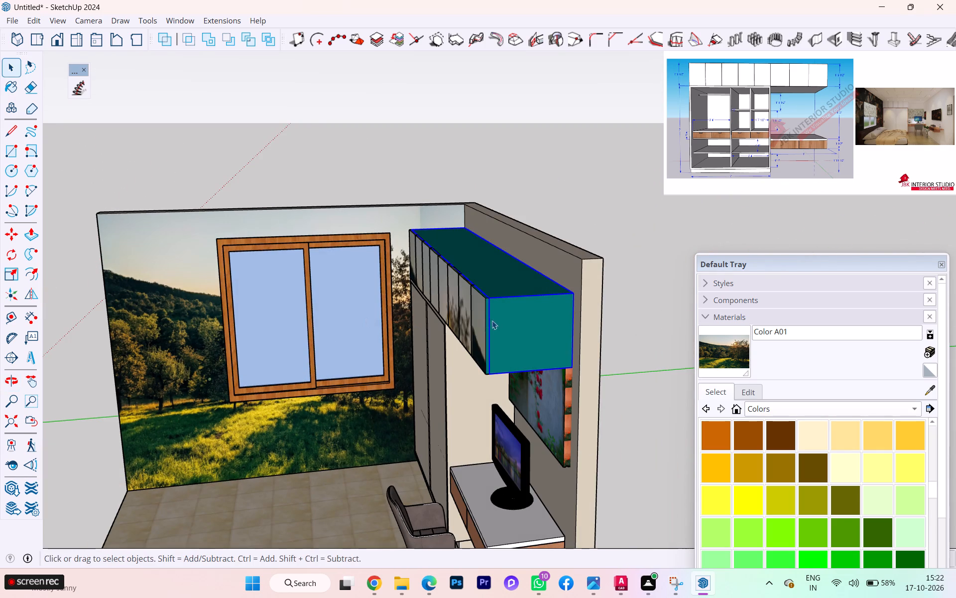
double_click(513, 321)
left_click(930, 388)
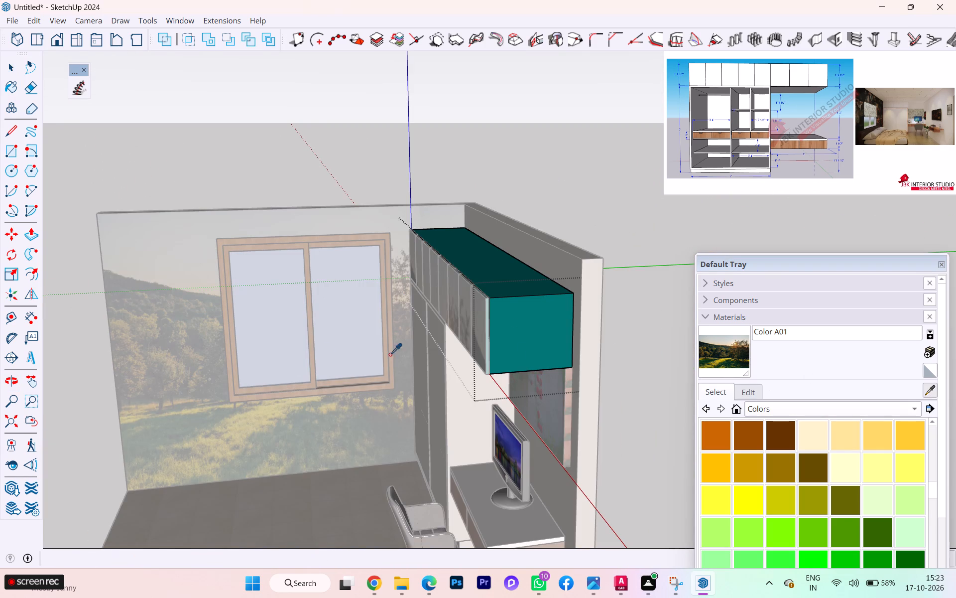
left_click(195, 415)
left_click(535, 326)
left_click(515, 288)
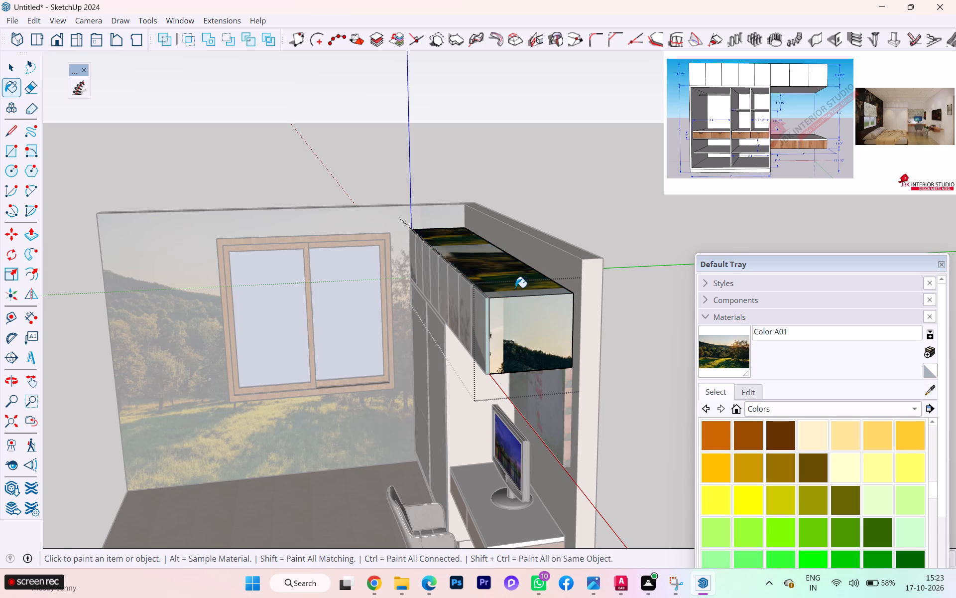
scroll(470, 257, "down", 2)
middle_click_drag(491, 300, 459, 66)
left_click(500, 223)
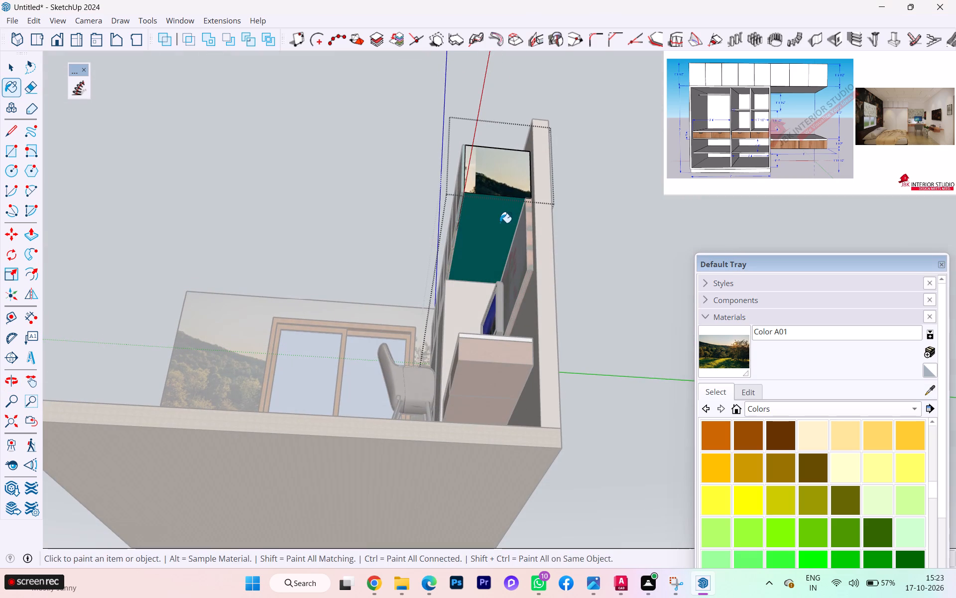
key("space")
left_click(580, 262)
Examine the landscape finish on the overhead cabinets from the front, the end and above.
middle_click_drag(563, 285, 868, 404)
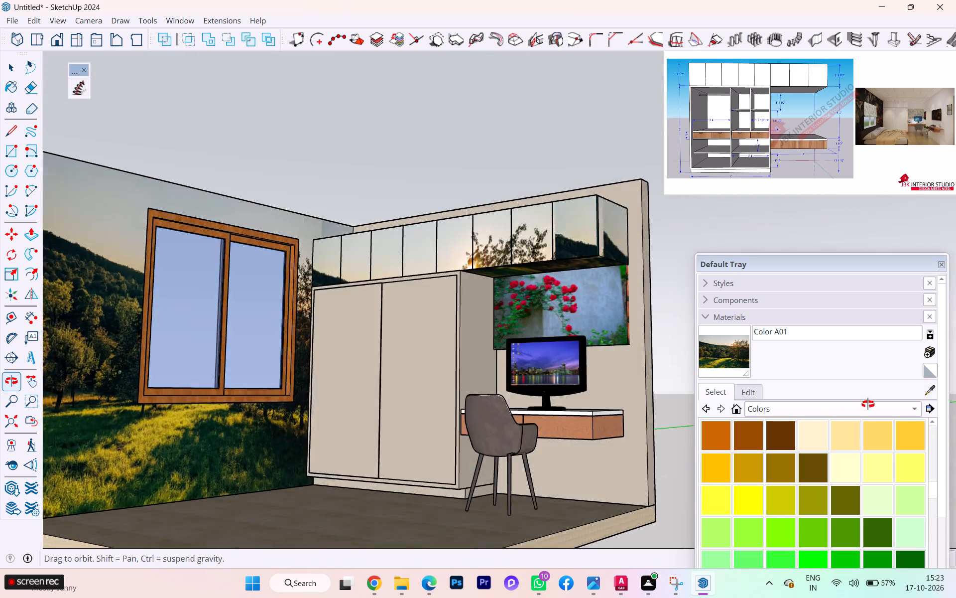
middle_click_drag(868, 404, 873, 402)
scroll(481, 339, "down", 2)
middle_click_drag(438, 338, 495, 410)
scroll(587, 348, "up", 9)
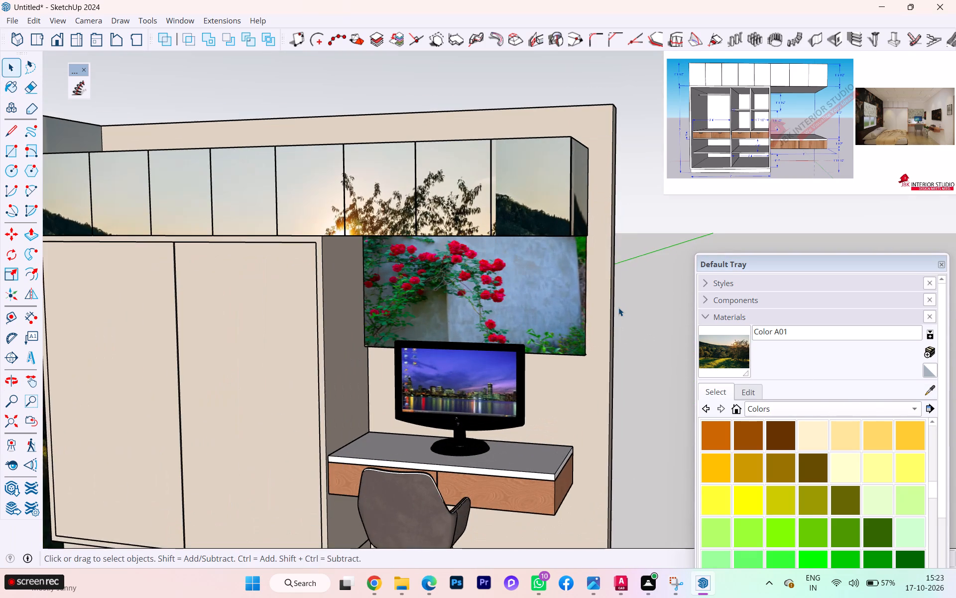
scroll(618, 307, "up", 1)
scroll(618, 308, "down", 7)
middle_click_drag(607, 312, 420, 364)
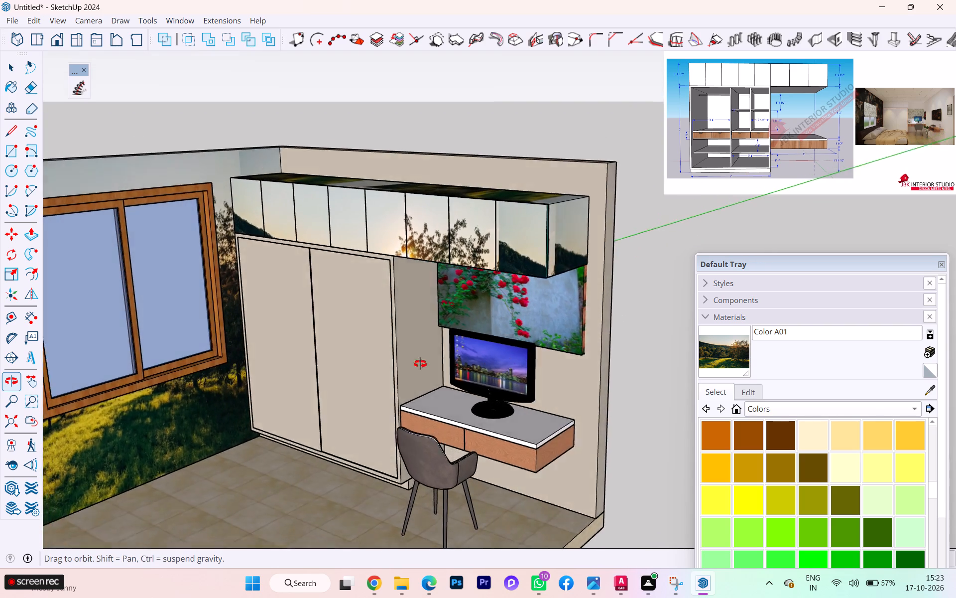
middle_click_drag(420, 364, 654, 374)
scroll(401, 348, "up", 3)
Open the wardrobe door group down to the single door and select the door's front face.
left_click(335, 347)
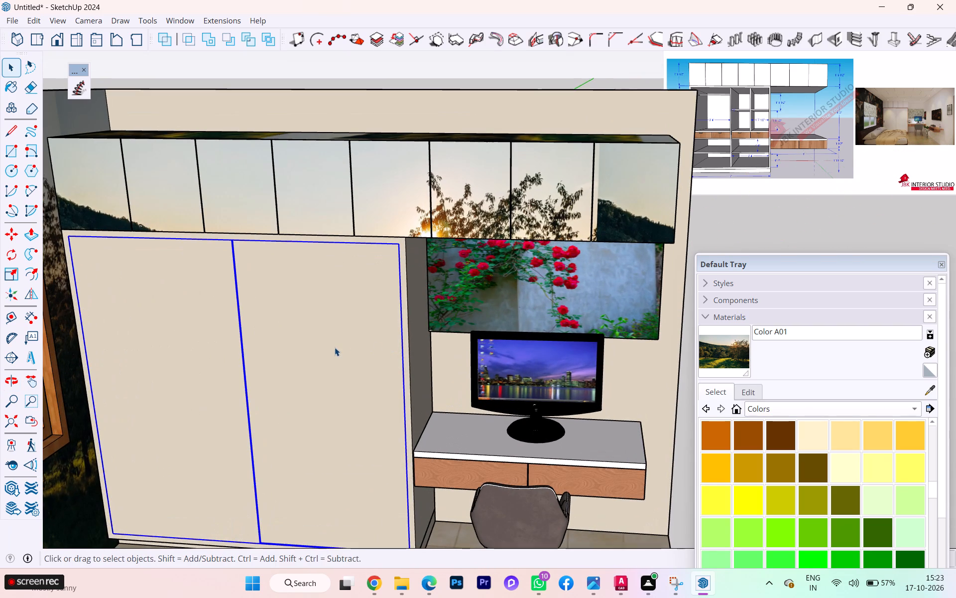
double_click(317, 349)
left_click(317, 349)
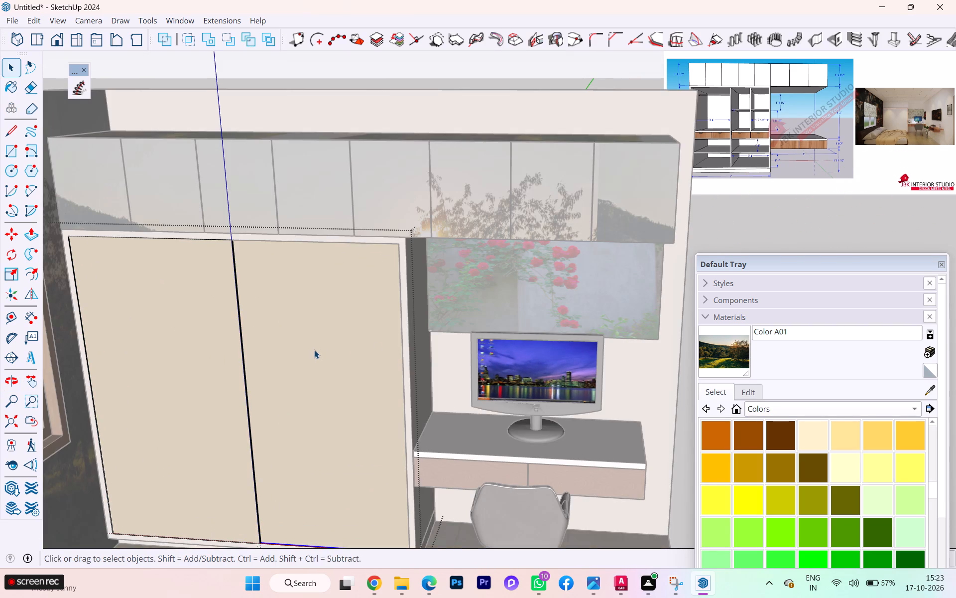
double_click(314, 350)
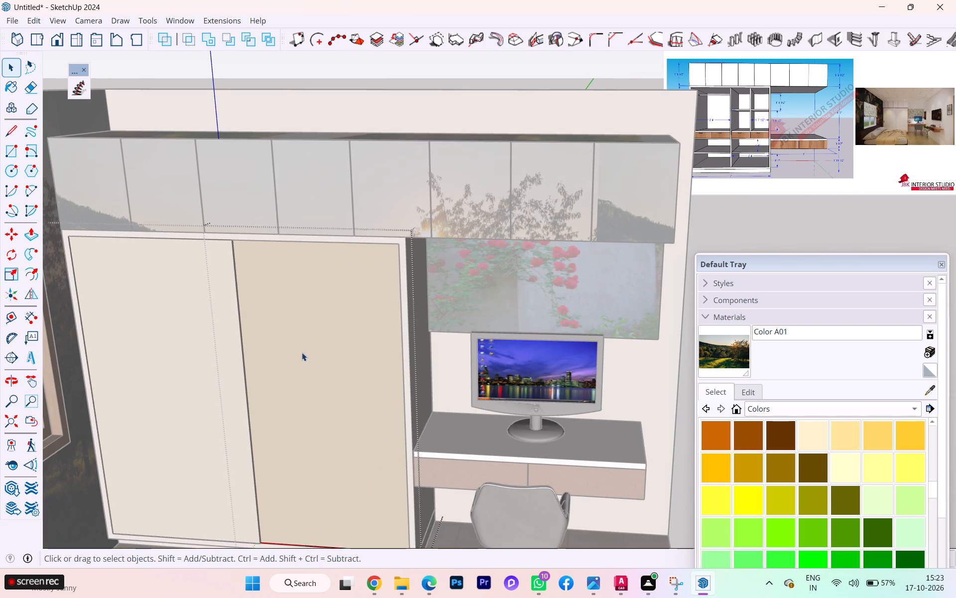
left_click(218, 365)
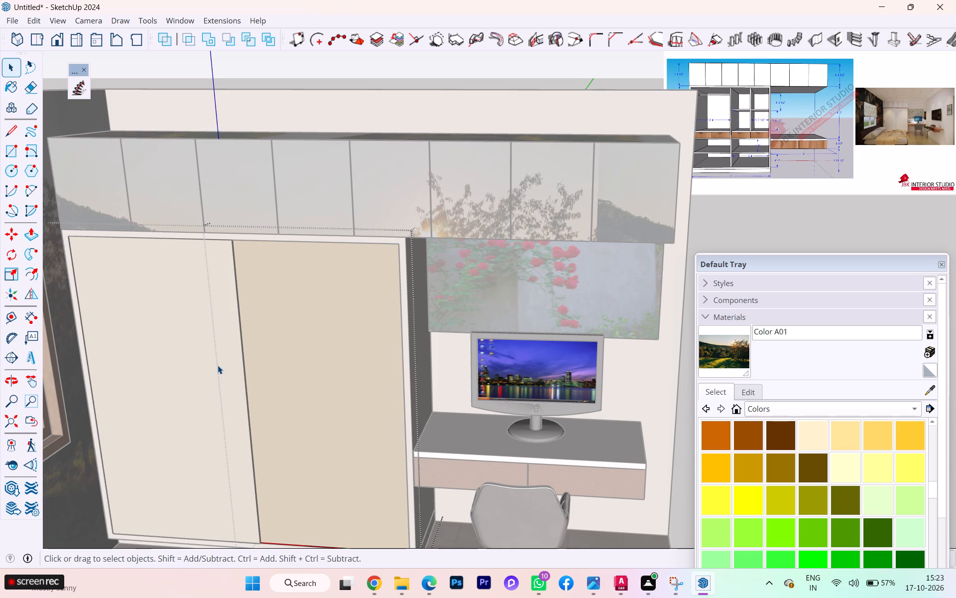
double_click(218, 365)
double_click(218, 365)
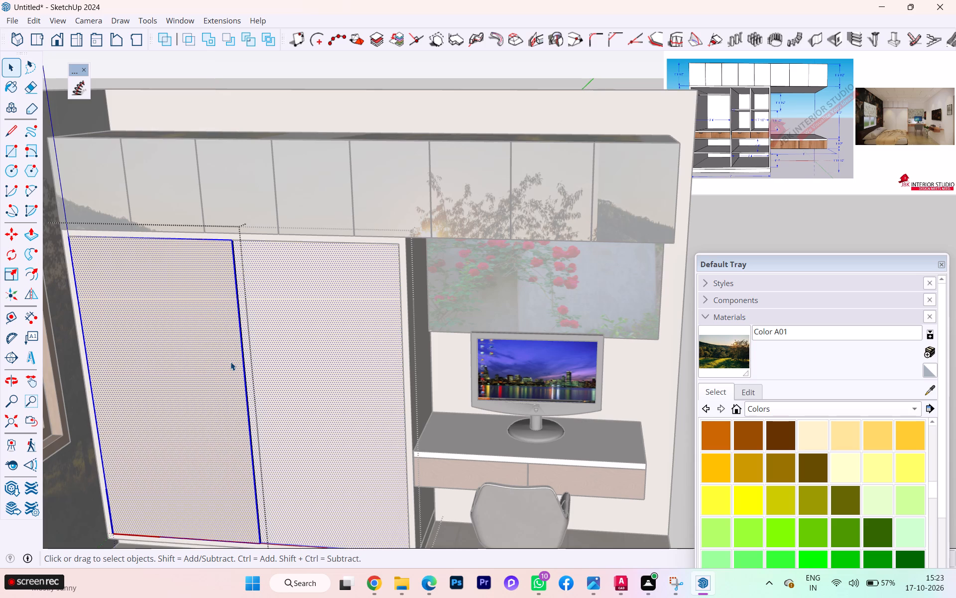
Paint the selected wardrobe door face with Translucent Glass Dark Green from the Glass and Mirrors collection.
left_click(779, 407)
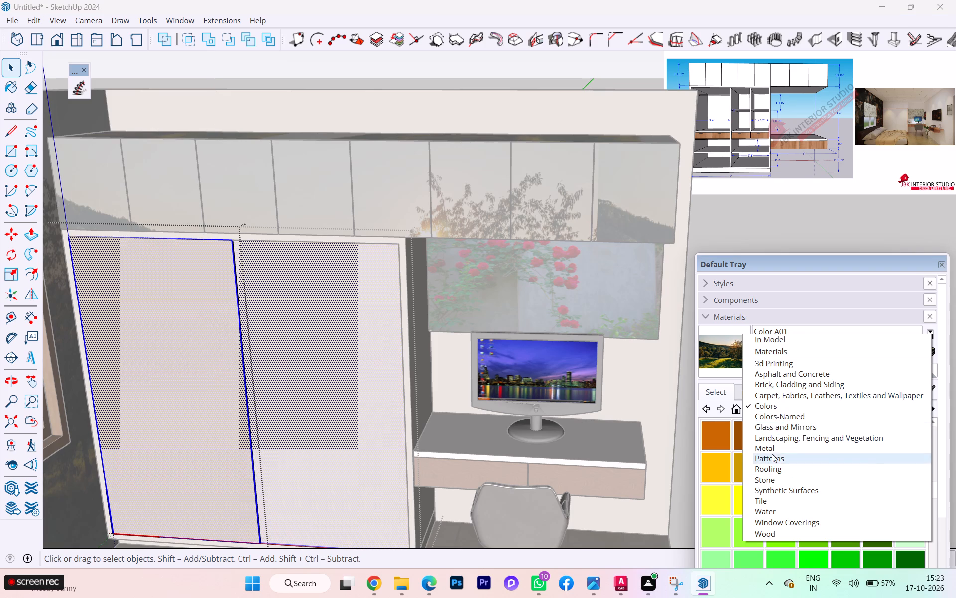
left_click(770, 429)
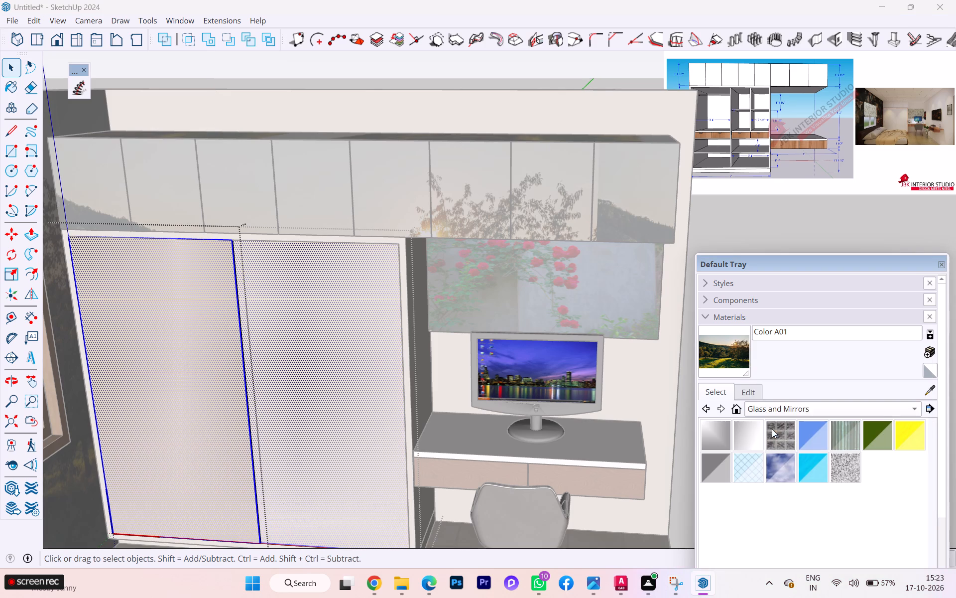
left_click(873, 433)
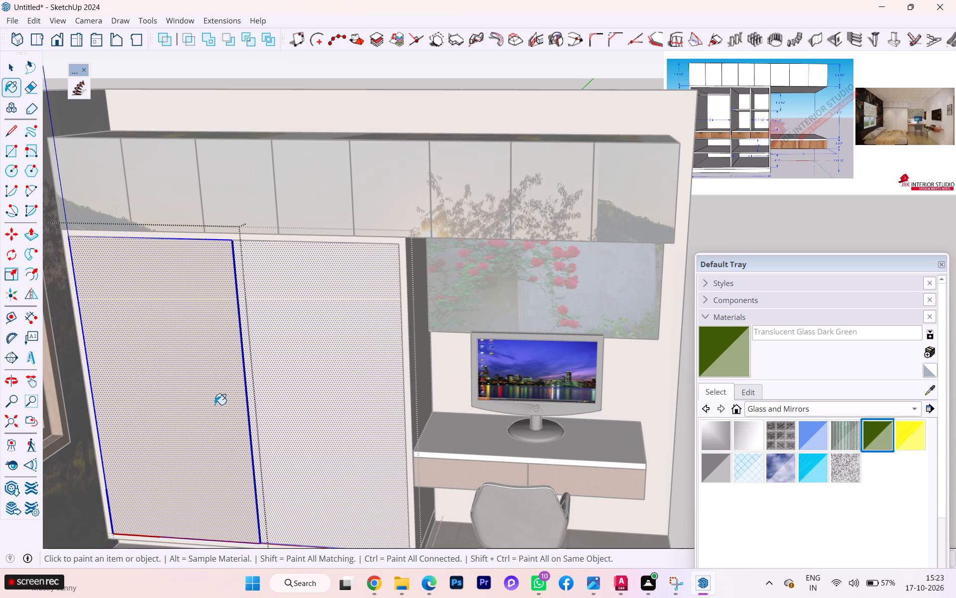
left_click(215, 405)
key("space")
Open the other wardrobe door, paint its front face with Translucent Glass Blue, and close the door groups.
double_click(312, 402)
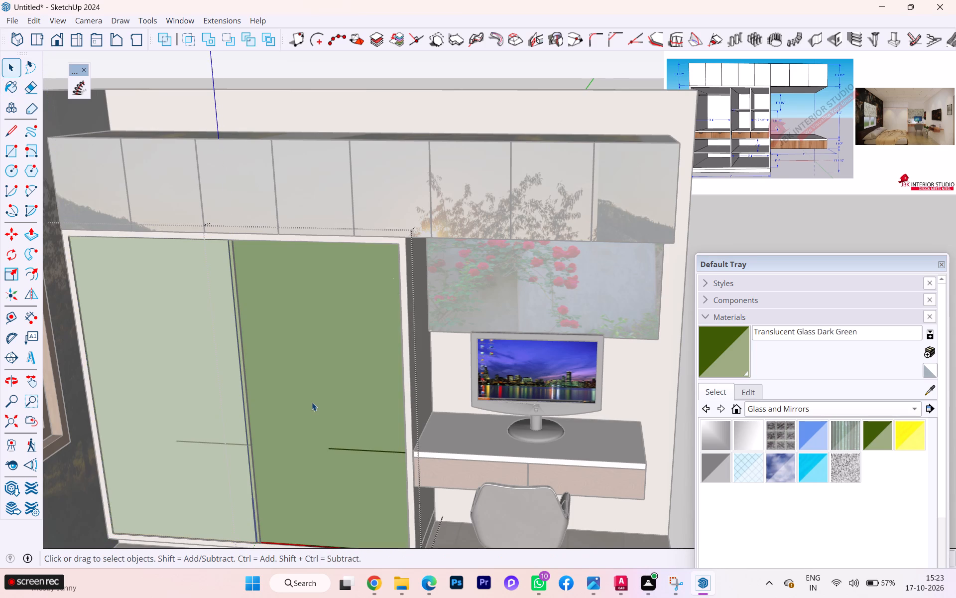
scroll(386, 425, "up", 11)
scroll(386, 448, "down", 4)
scroll(374, 432, "up", 1)
scroll(374, 431, "down", 6)
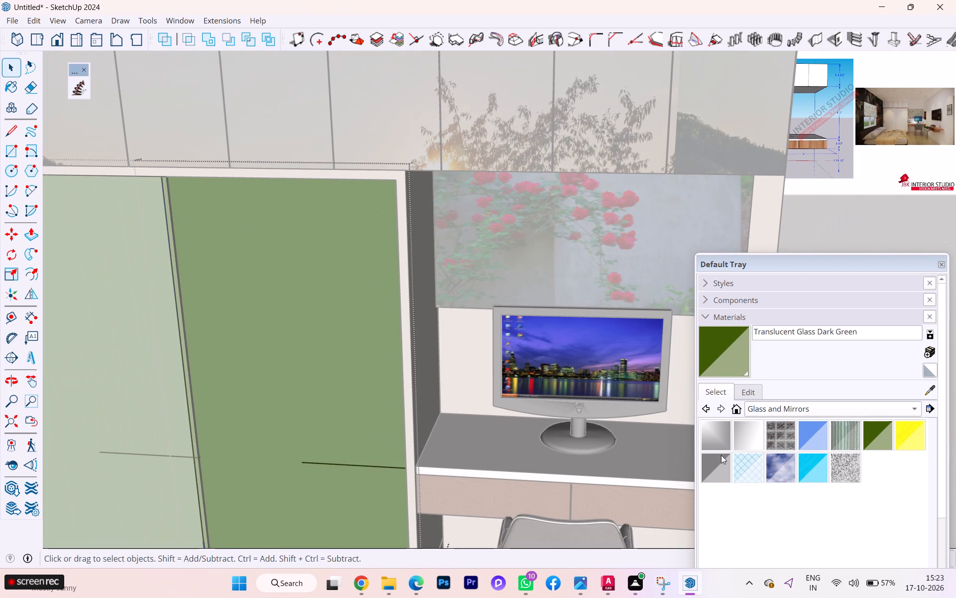
left_click(821, 441)
left_click(332, 399)
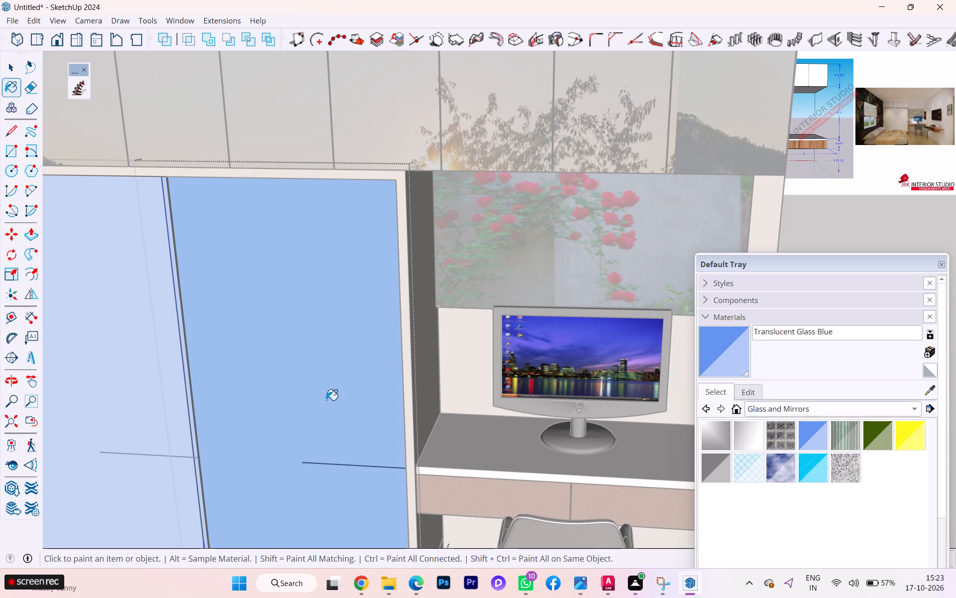
key("space")
scroll(272, 410, "down", 4)
scroll(372, 357, "down", 1)
scroll(372, 357, "up", 1)
scroll(372, 357, "down", 1)
scroll(372, 357, "up", 3)
scroll(372, 357, "down", 1)
left_click(653, 431)
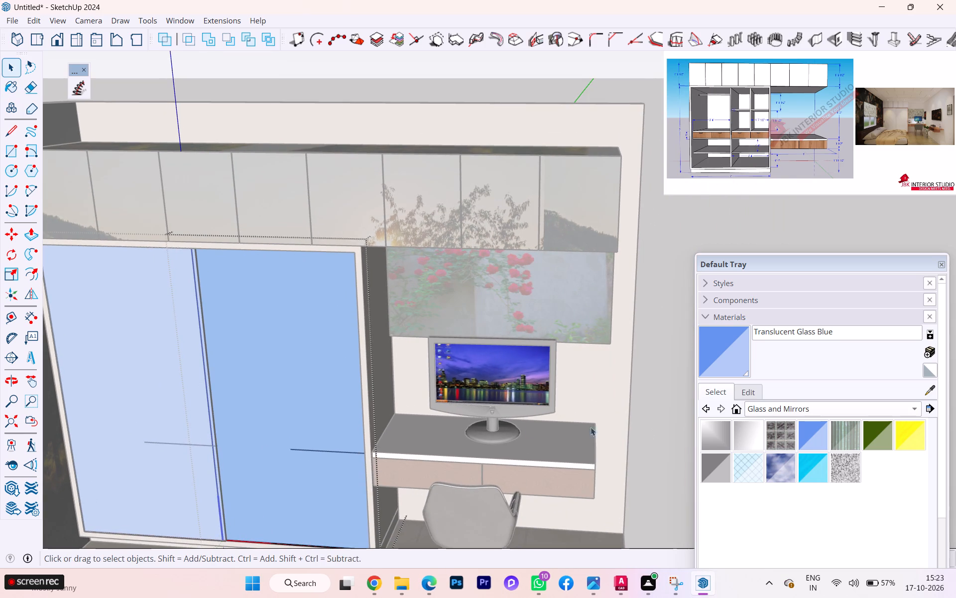
scroll(327, 405, "down", 2)
scroll(326, 405, "up", 2)
scroll(325, 405, "down", 7)
scroll(459, 439, "up", 2)
left_click(558, 448)
scroll(350, 450, "down", 1)
scroll(325, 450, "up", 4)
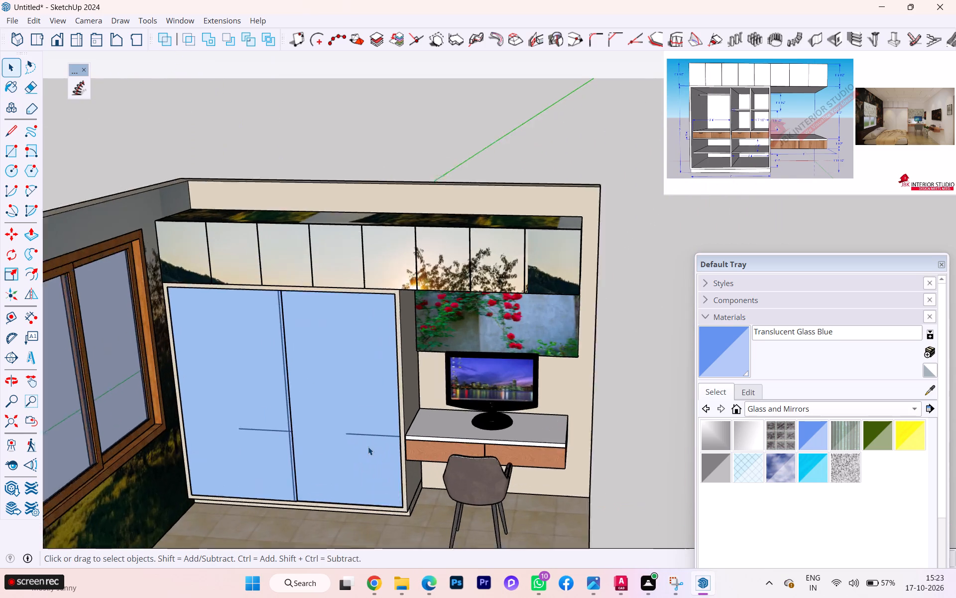
Examine the horizontal lines crossing the wardrobe's glass doors from close up and from the side, looking inside the door group.
scroll(368, 447, "down", 1)
scroll(368, 447, "up", 3)
scroll(368, 447, "down", 1)
scroll(374, 437, "up", 2)
scroll(374, 437, "down", 3)
scroll(374, 437, "up", 1)
scroll(374, 437, "down", 1)
scroll(374, 437, "up", 3)
scroll(375, 437, "down", 1)
scroll(375, 437, "up", 6)
scroll(375, 437, "down", 1)
scroll(375, 437, "up", 10)
scroll(374, 435, "down", 1)
scroll(374, 435, "up", 2)
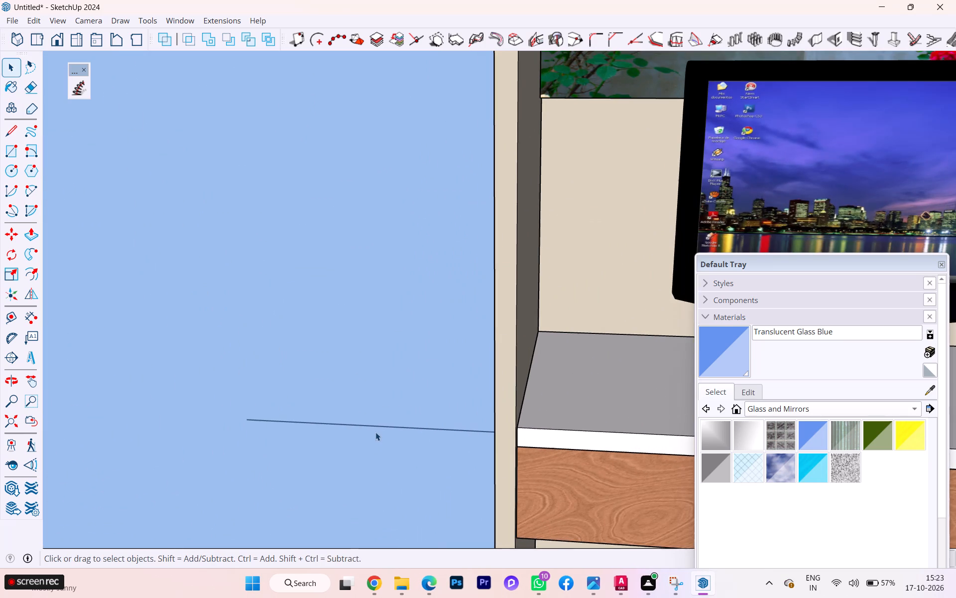
left_click(384, 430)
scroll(489, 433, "down", 1)
scroll(489, 433, "up", 1)
scroll(489, 433, "down", 2)
scroll(497, 429, "up", 2)
scroll(497, 429, "down", 8)
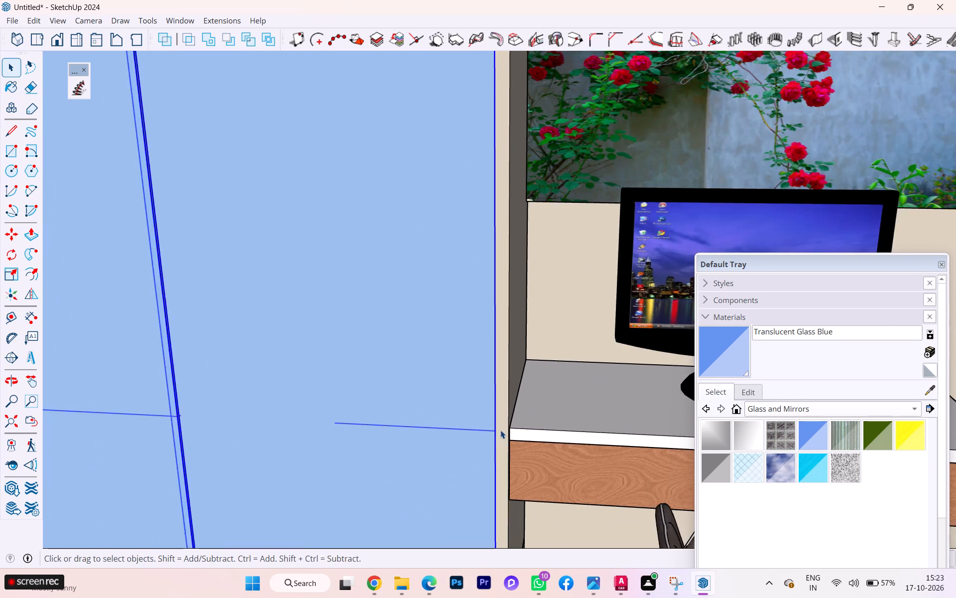
scroll(500, 430, "down", 4)
scroll(500, 430, "up", 2)
scroll(500, 430, "down", 2)
middle_click_drag(490, 433, 295, 427)
scroll(295, 427, "up", 1)
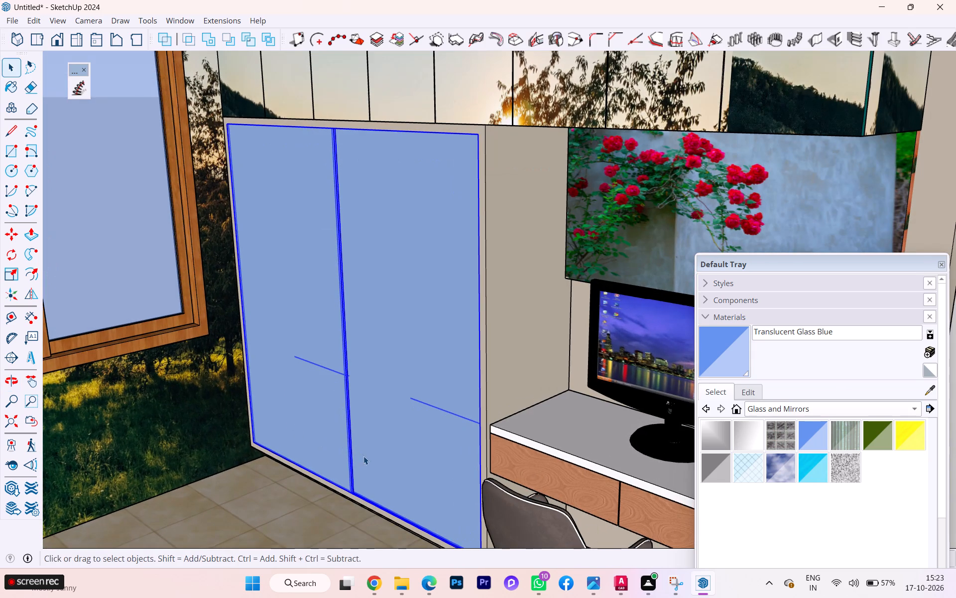
key("Return")
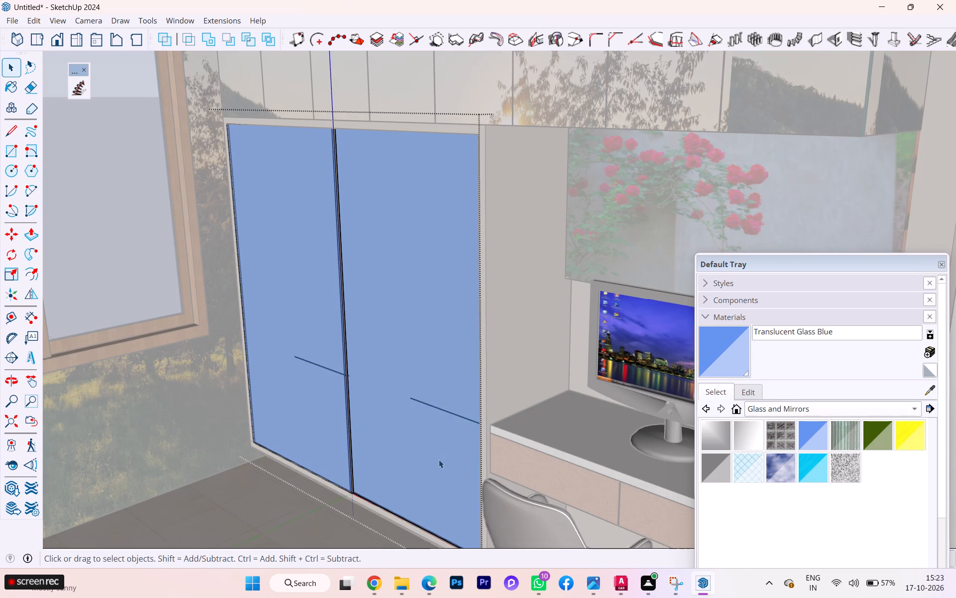
scroll(413, 439, "down", 3)
scroll(413, 437, "up", 1)
scroll(413, 437, "down", 7)
left_click(327, 477)
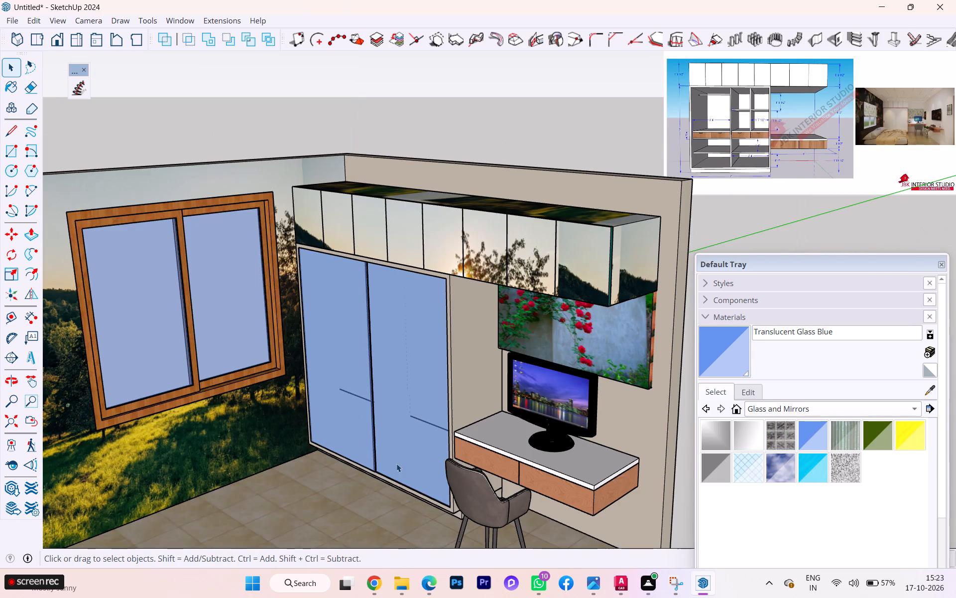
Move the wardrobe door group forward along the green axis, out of the wardrobe carcass.
left_click(417, 427)
key("m")
key("Return")
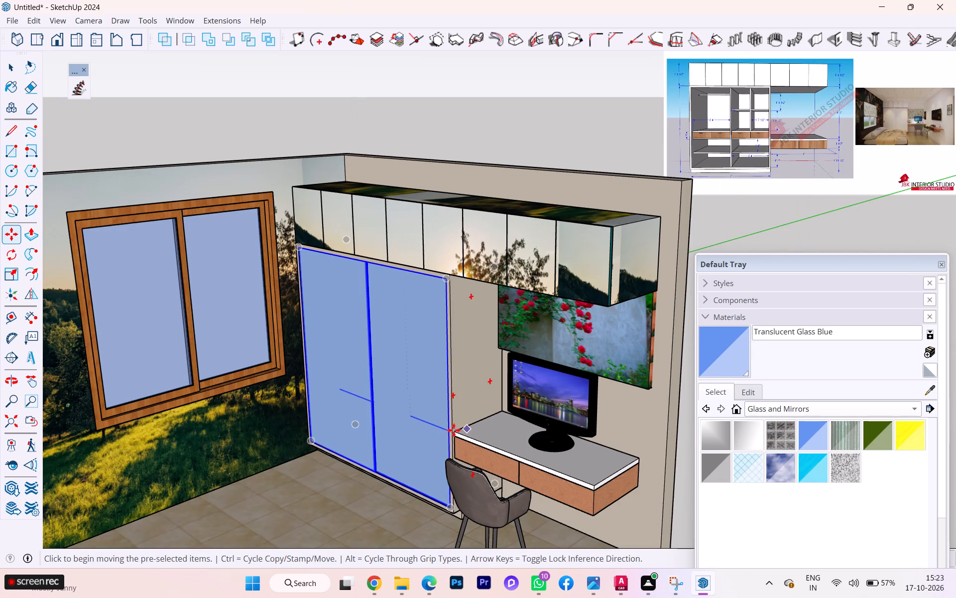
left_click(447, 425)
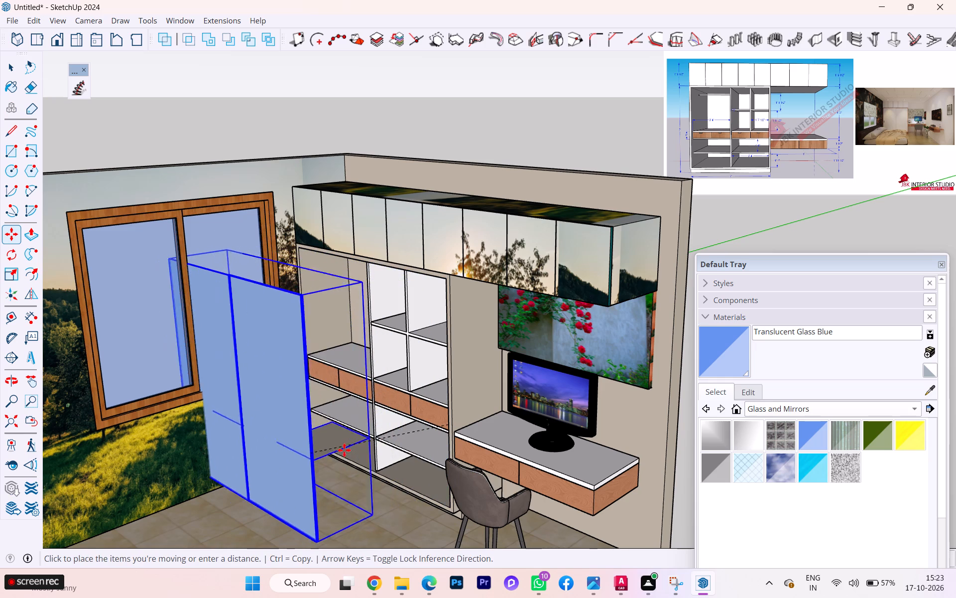
scroll(235, 469, "up", 3)
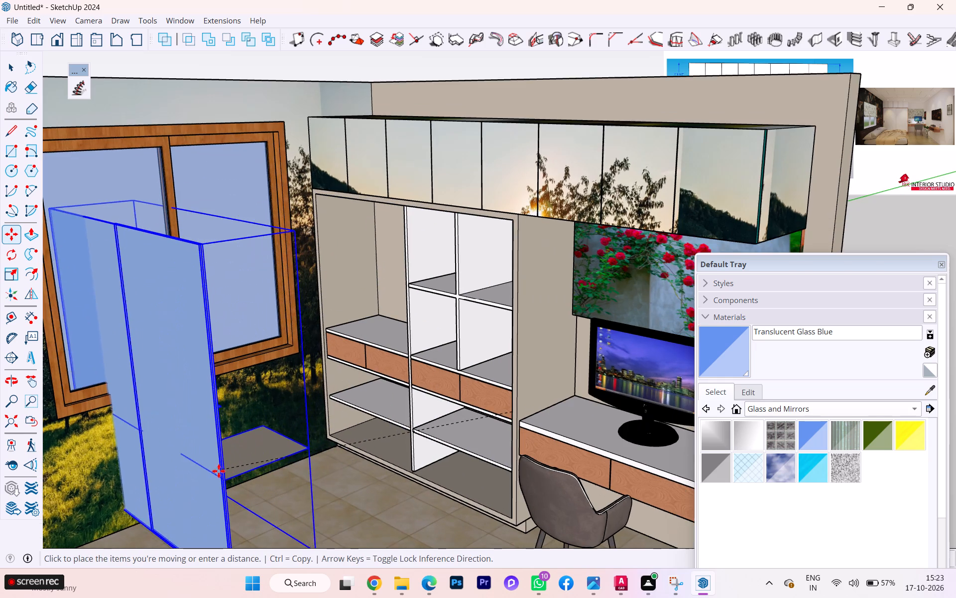
scroll(210, 471, "up", 1)
scroll(243, 457, "down", 2)
middle_click_drag(244, 456, 253, 403)
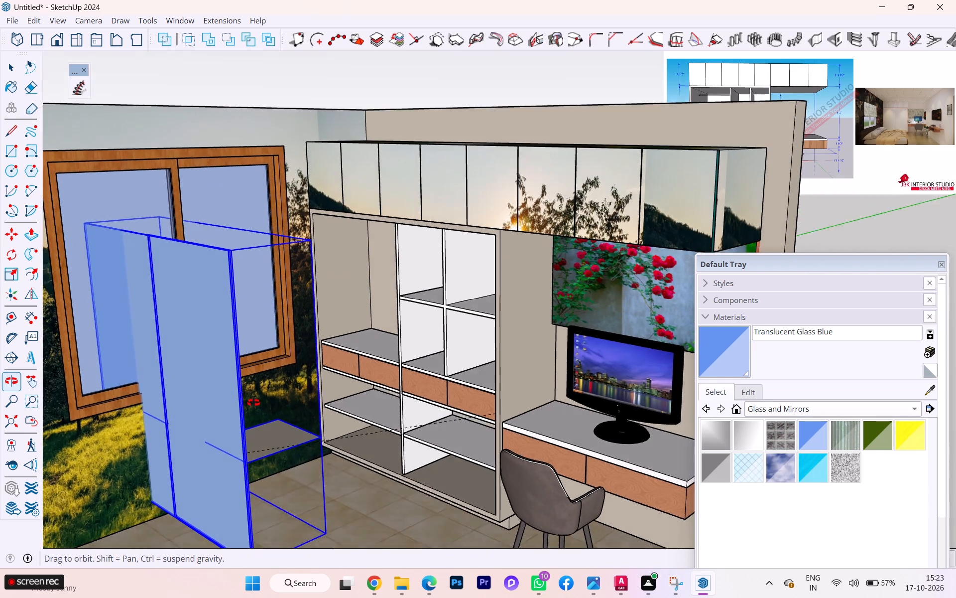
middle_click_drag(253, 403, 117, 441)
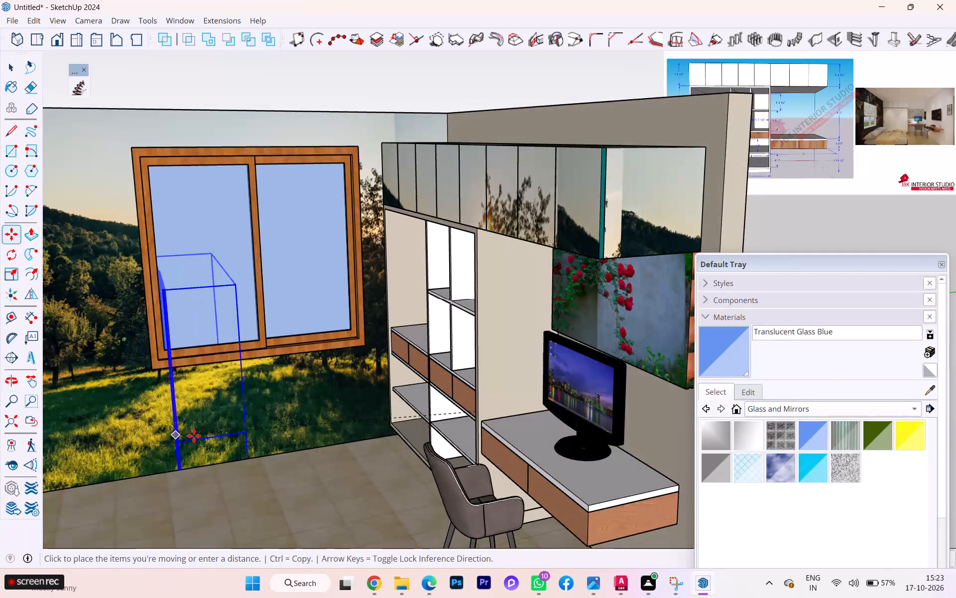
scroll(219, 434, "down", 3)
scroll(316, 436, "down", 6)
scroll(278, 447, "up", 4)
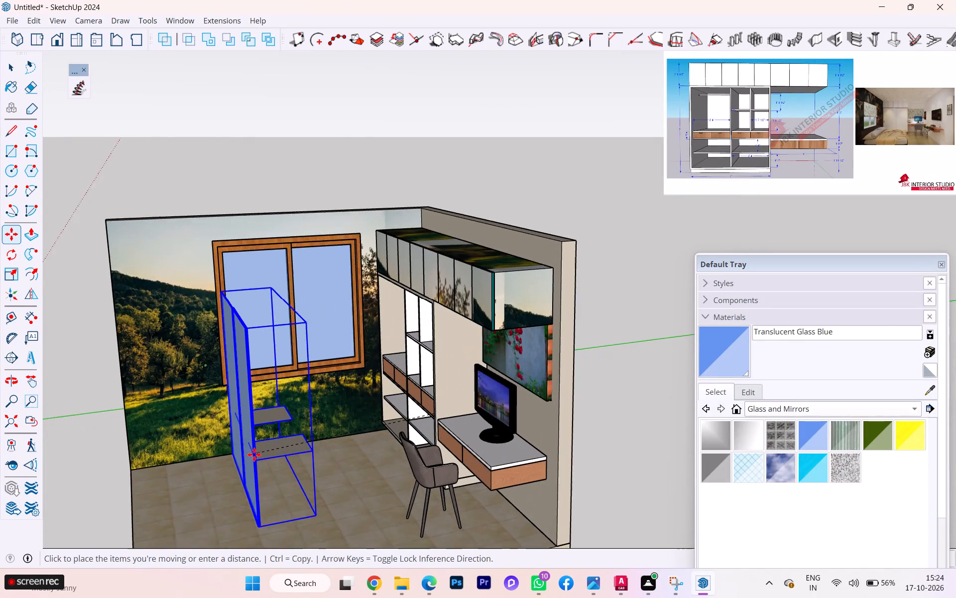
scroll(254, 454, "up", 4)
scroll(212, 463, "up", 10)
scroll(206, 465, "down", 4)
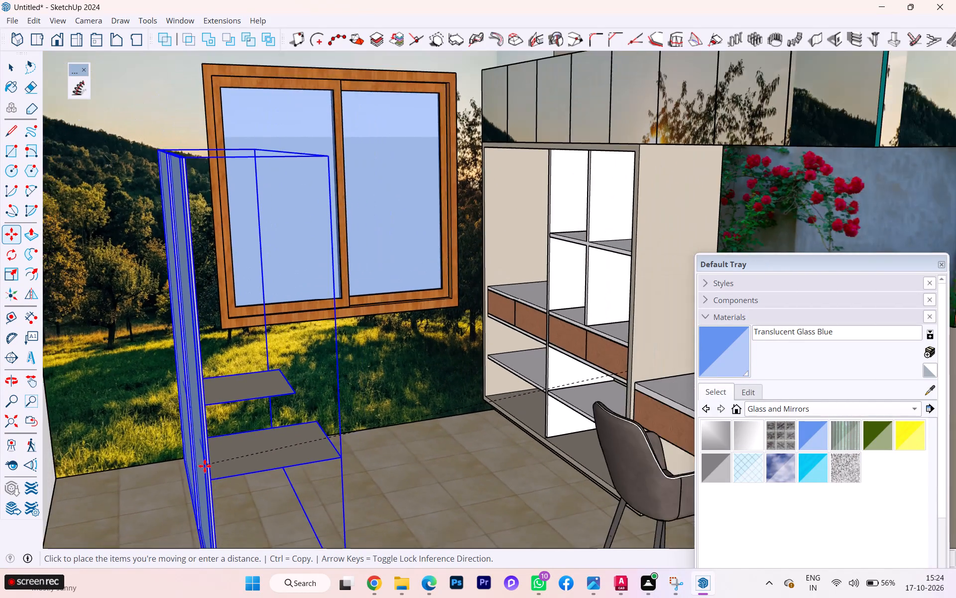
scroll(205, 466, "down", 4)
scroll(398, 465, "up", 1)
scroll(398, 465, "down", 1)
scroll(398, 465, "up", 3)
scroll(453, 465, "up", 3)
scroll(480, 458, "down", 1)
scroll(480, 457, "up", 2)
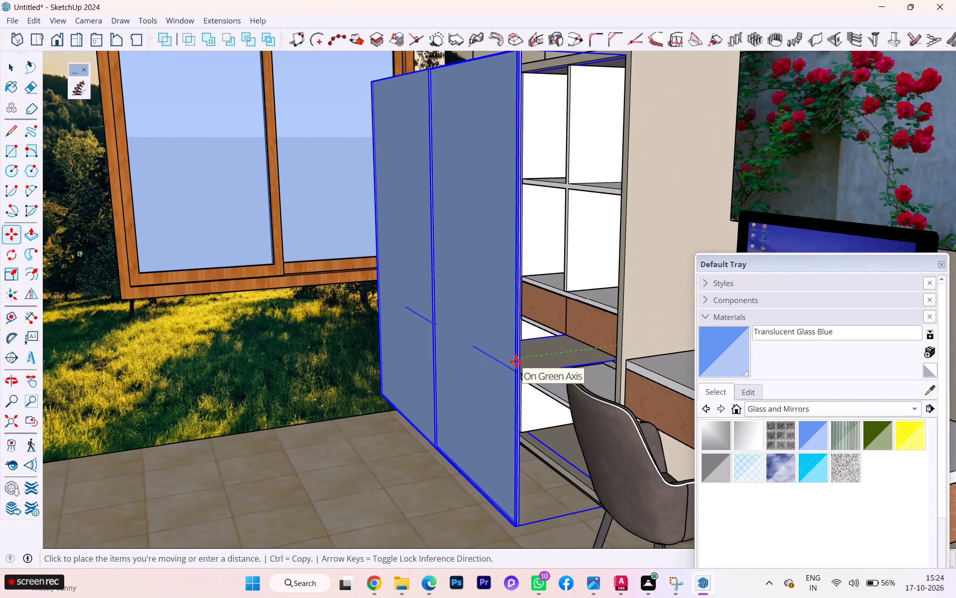
scroll(516, 361, "up", 10)
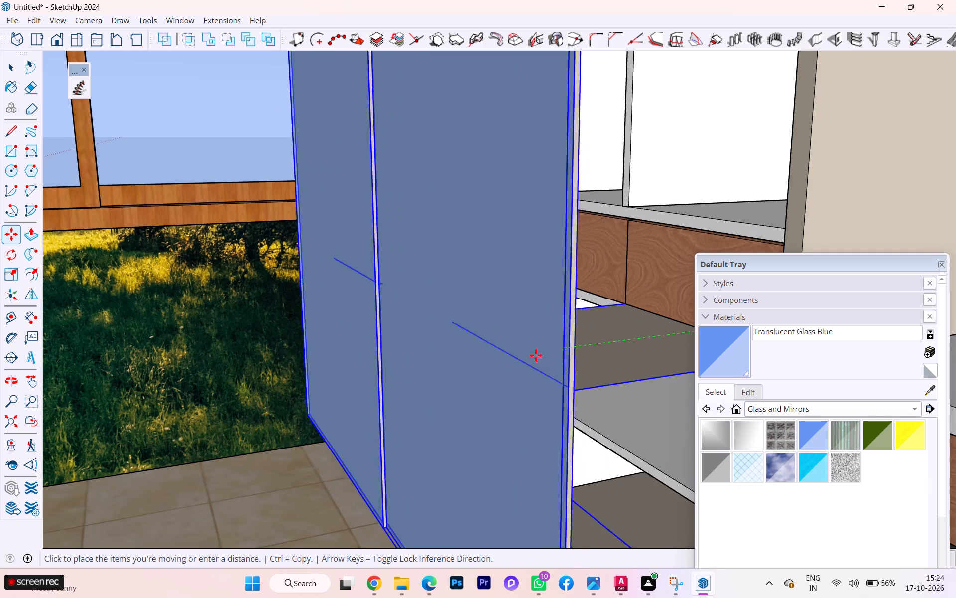
scroll(310, 411, "down", 1)
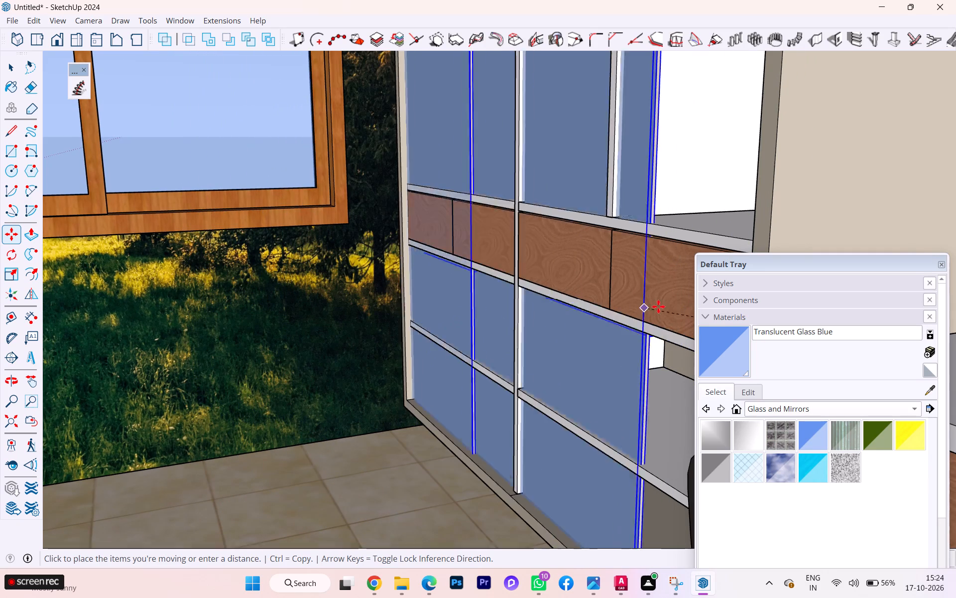
scroll(575, 349, "down", 1)
scroll(465, 386, "down", 5)
scroll(401, 400, "down", 4)
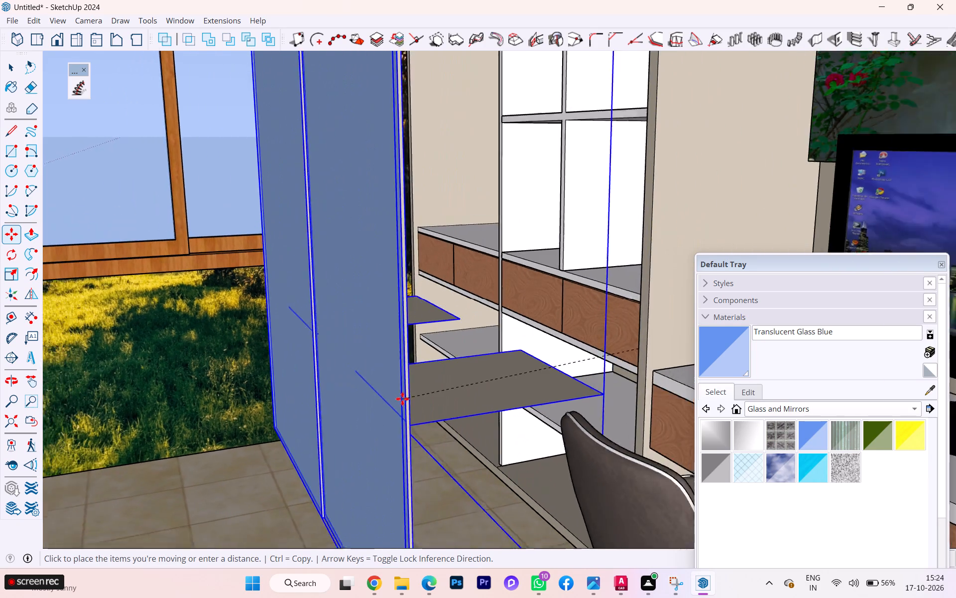
scroll(402, 399, "down", 6)
scroll(418, 391, "up", 2)
scroll(431, 392, "down", 1)
scroll(431, 392, "up", 3)
scroll(431, 392, "down", 1)
scroll(431, 392, "up", 1)
scroll(437, 393, "down", 3)
scroll(467, 393, "up", 1)
scroll(467, 393, "down", 6)
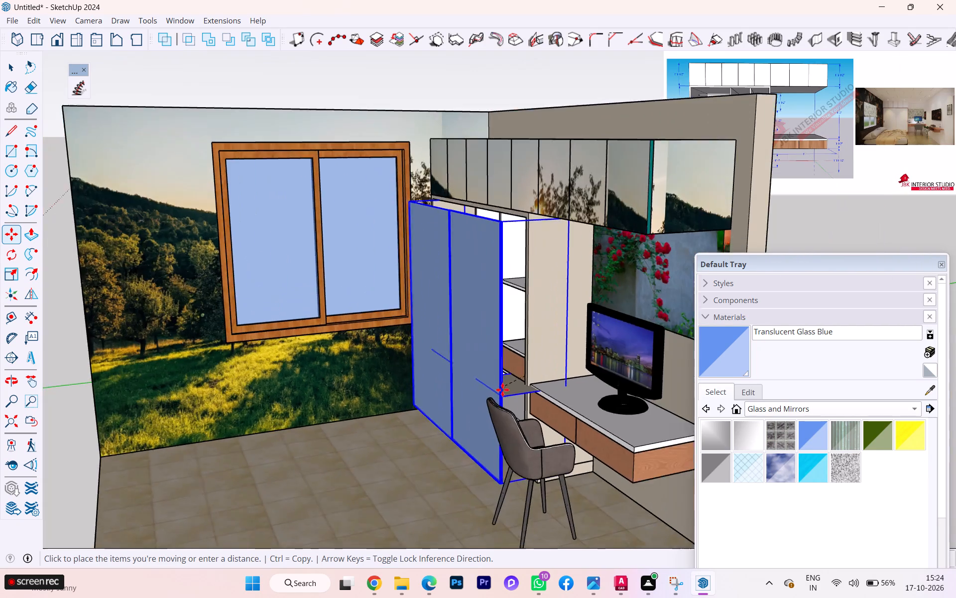
scroll(502, 390, "down", 4)
left_click_drag(503, 390, 522, 389)
Move the door group farther along the green axis, clear of the room and beside the model origin.
scroll(521, 389, "up", 1)
scroll(522, 389, "down", 2)
scroll(523, 389, "up", 1)
scroll(543, 389, "down", 9)
scroll(544, 389, "up", 2)
scroll(566, 387, "down", 2)
scroll(566, 387, "up", 1)
scroll(566, 387, "down", 2)
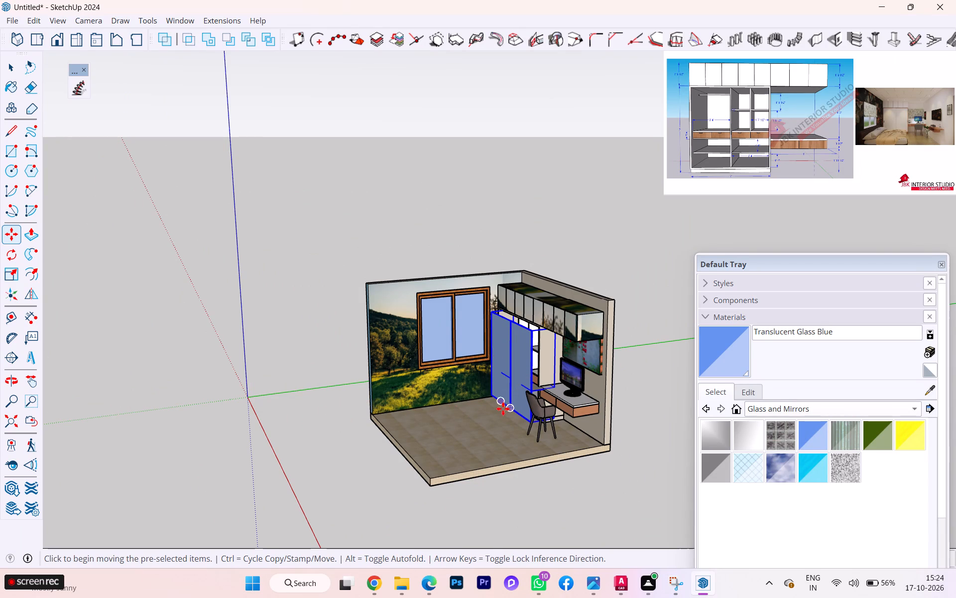
key("Escape")
left_click(531, 371)
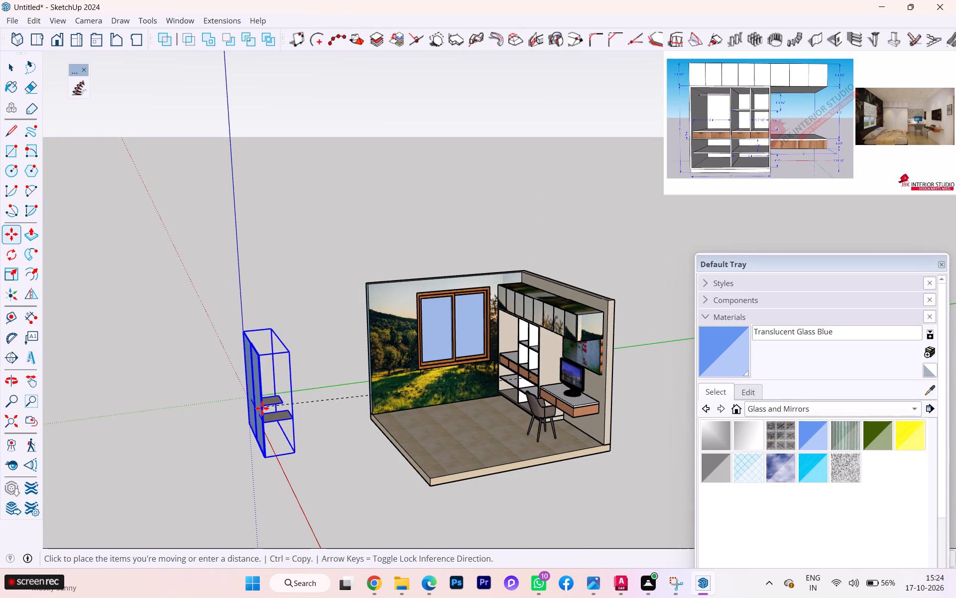
left_click(262, 413)
key("space")
Examine the detached wardrobe doors from front, side and behind, checking the horizontal panels attached to their backs.
scroll(313, 444, "up", 5)
scroll(291, 439, "down", 1)
scroll(291, 439, "up", 2)
scroll(291, 438, "down", 2)
scroll(291, 438, "up", 2)
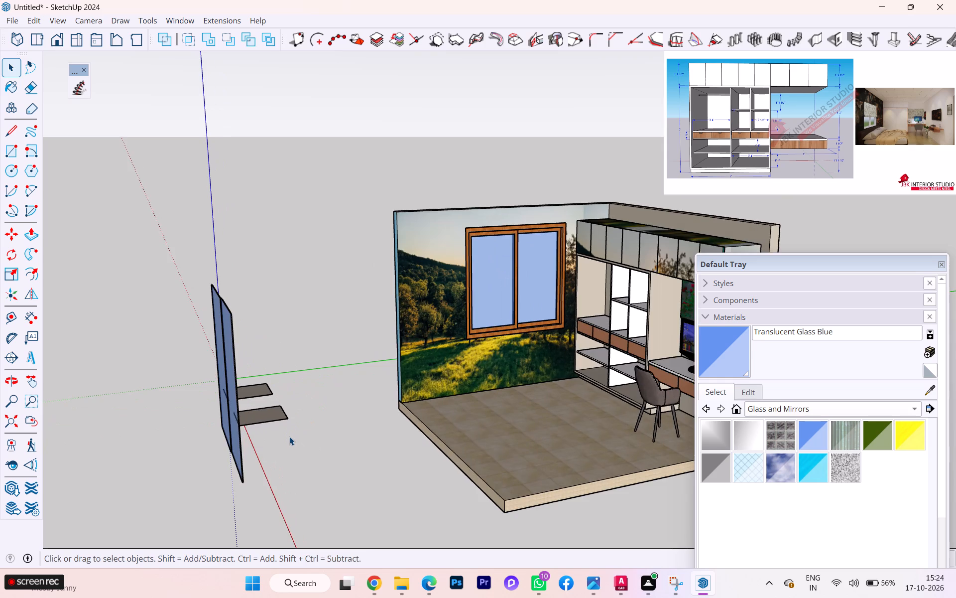
middle_click_drag(289, 437, 133, 444)
scroll(209, 386, "up", 8)
scroll(230, 373, "down", 1)
scroll(230, 373, "up", 1)
middle_click_drag(225, 384, 240, 389)
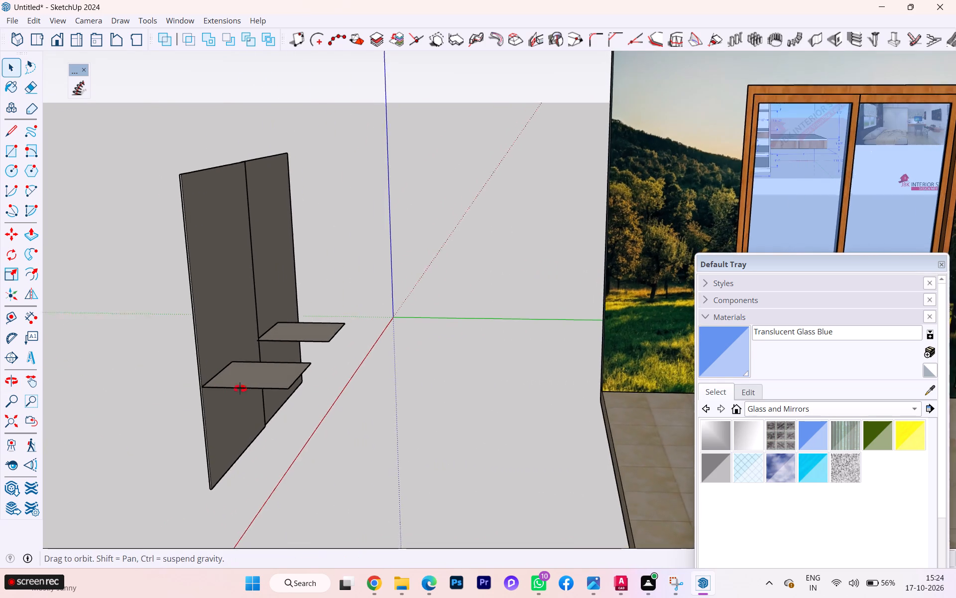
middle_click_drag(240, 389, 487, 403)
scroll(452, 457, "up", 10)
scroll(487, 460, "down", 1)
scroll(487, 460, "up", 2)
scroll(484, 459, "down", 1)
middle_click_drag(480, 458, 474, 458)
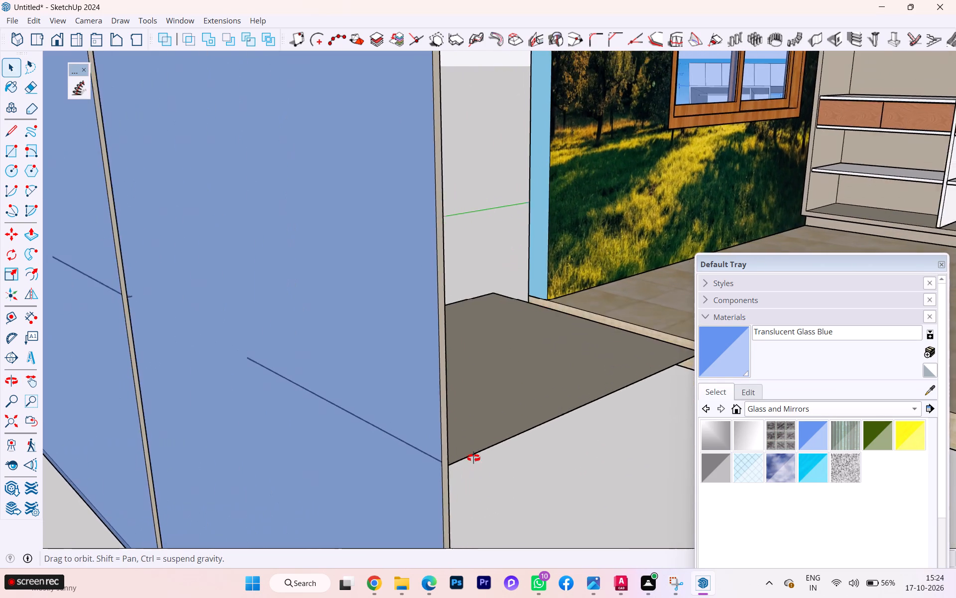
middle_click_drag(474, 458, 410, 458)
scroll(179, 430, "up", 1)
scroll(178, 430, "down", 1)
scroll(178, 430, "up", 5)
scroll(169, 435, "down", 3)
middle_click_drag(170, 443, 52, 452)
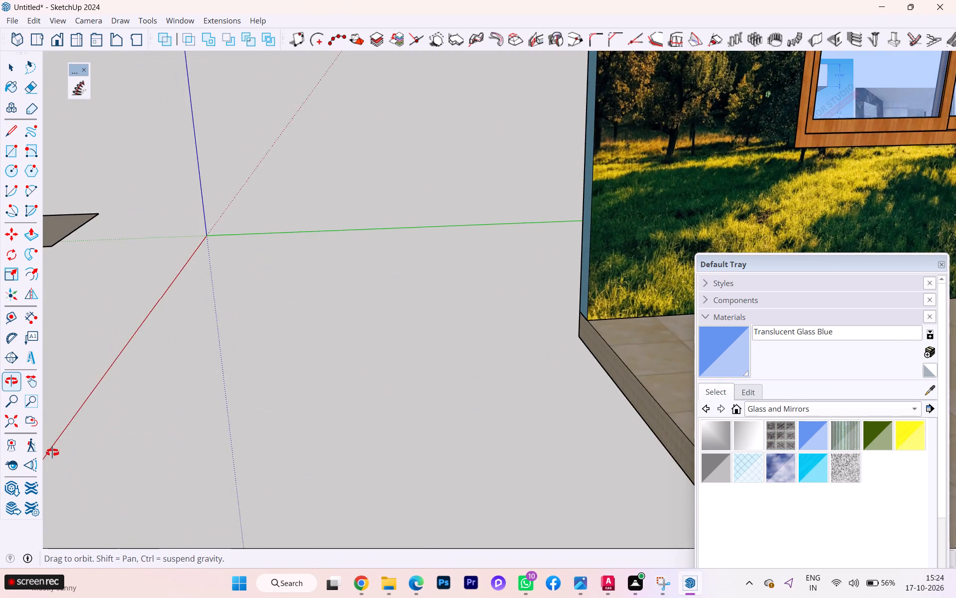
middle_click_drag(52, 452, 95, 443)
scroll(432, 407, "down", 6)
scroll(277, 421, "down", 1)
middle_click_drag(255, 424, 541, 411)
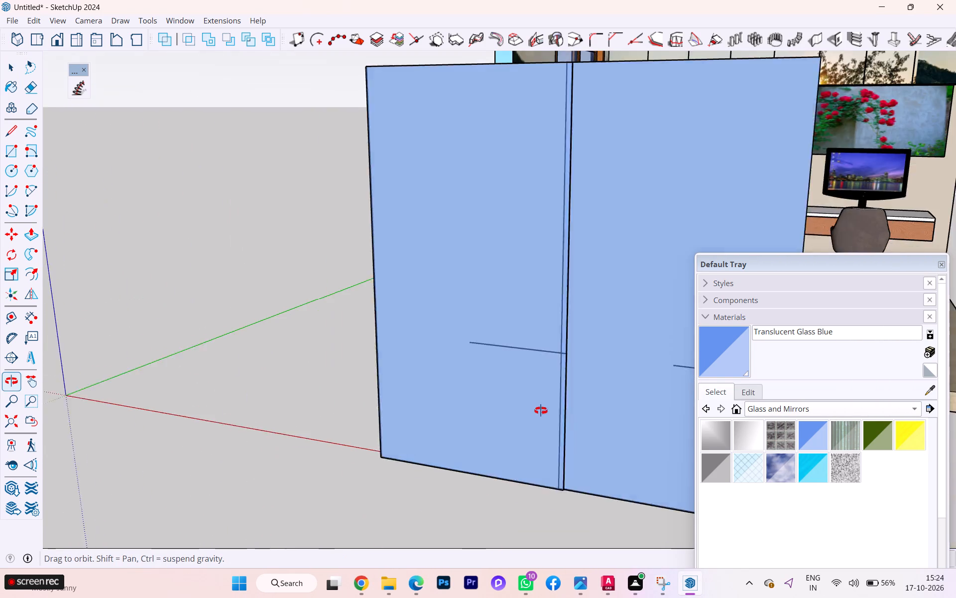
middle_click_drag(541, 411, 541, 415)
scroll(563, 380, "up", 3)
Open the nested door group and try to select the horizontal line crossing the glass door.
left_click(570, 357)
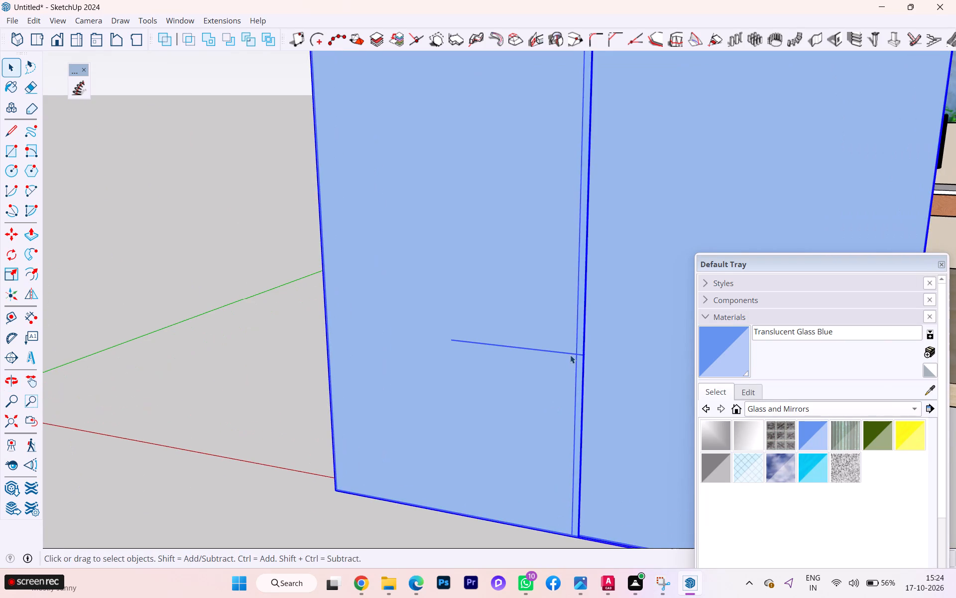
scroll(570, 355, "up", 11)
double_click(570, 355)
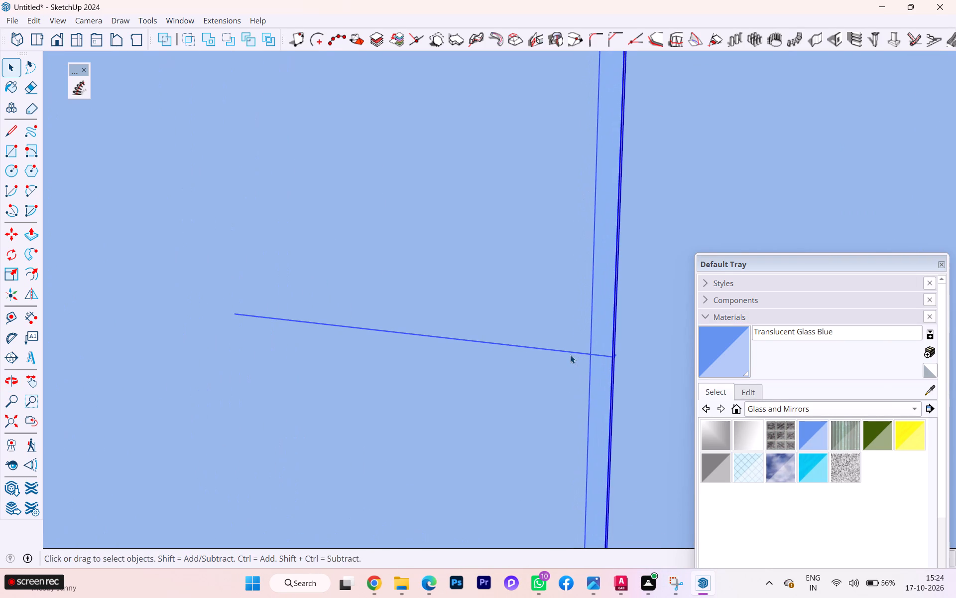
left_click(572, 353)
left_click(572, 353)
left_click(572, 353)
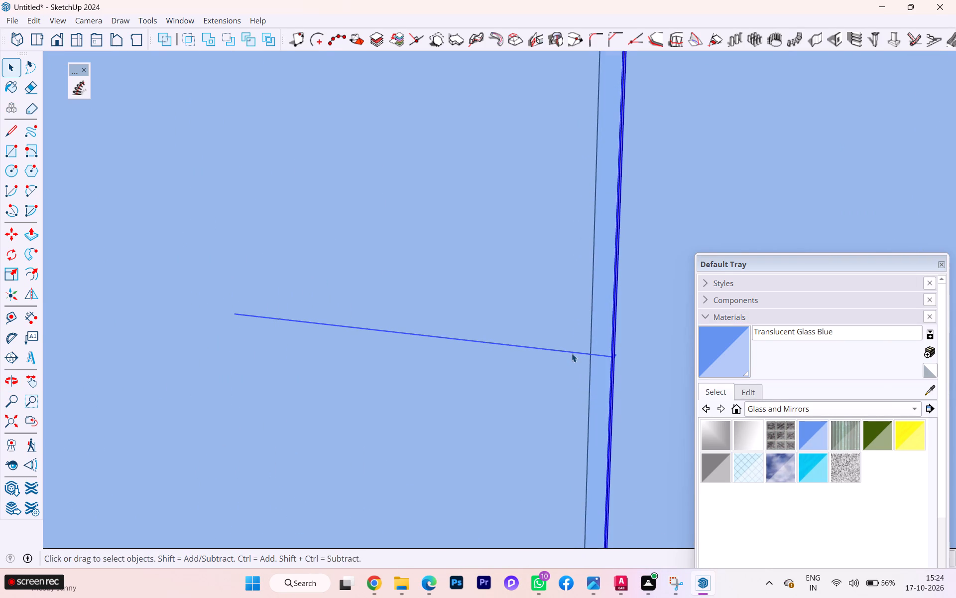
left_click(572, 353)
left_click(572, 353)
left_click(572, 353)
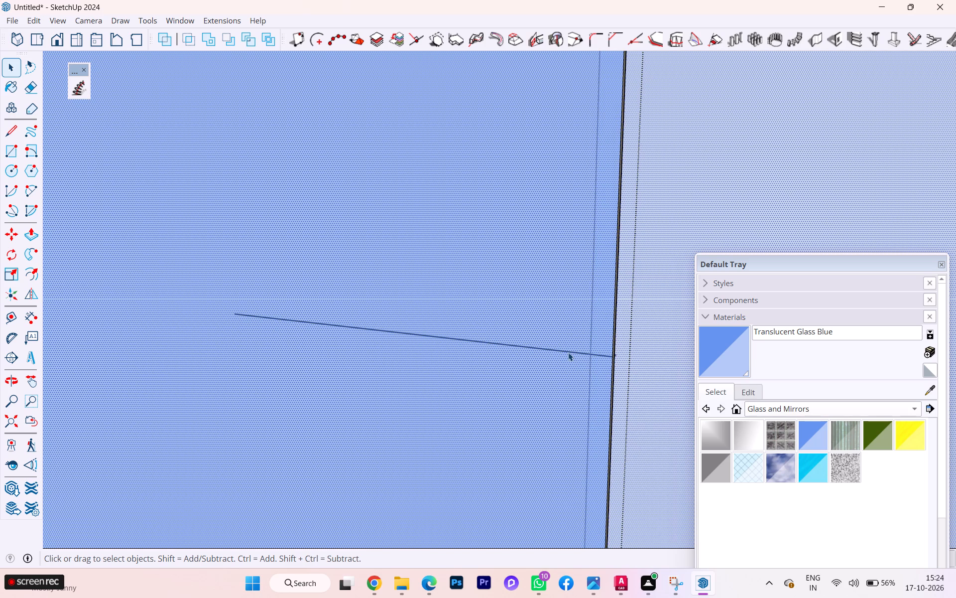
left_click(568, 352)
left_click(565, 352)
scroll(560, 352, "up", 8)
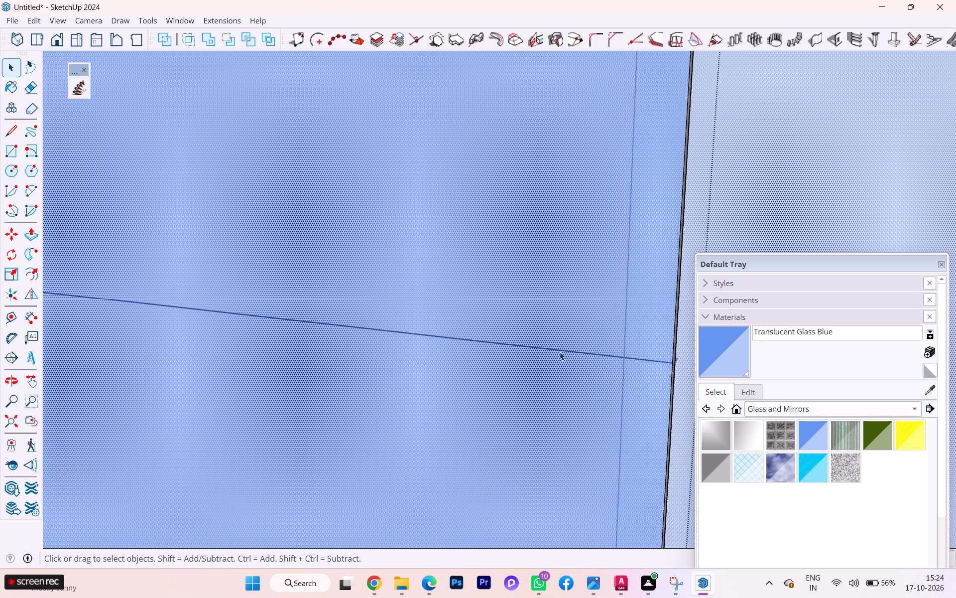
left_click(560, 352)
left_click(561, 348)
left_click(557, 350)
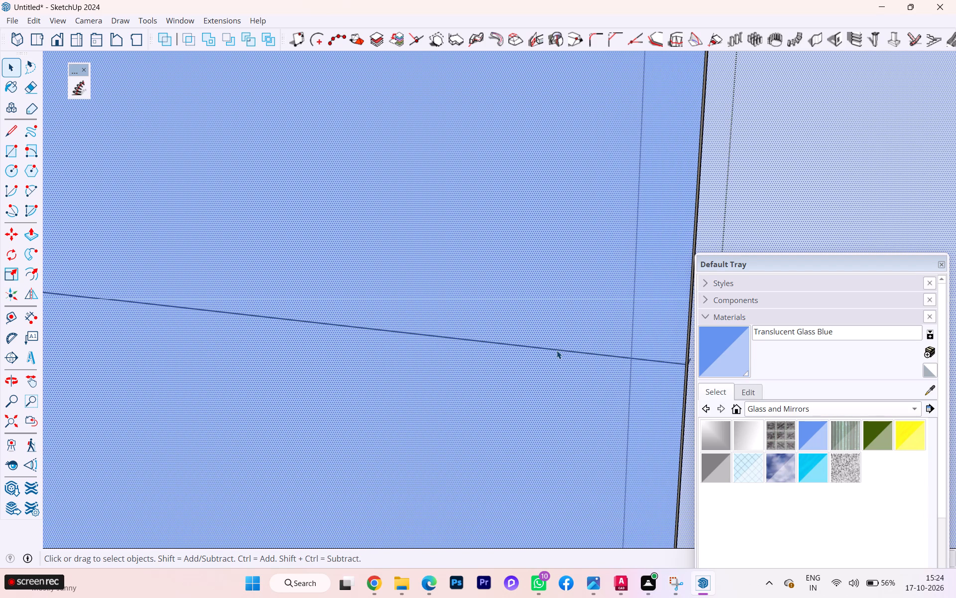
Inspect where the horizontal lines meet the glass doors, from the door edge around to the back.
scroll(555, 353, "down", 3)
scroll(367, 345, "down", 3)
scroll(366, 345, "up", 1)
scroll(366, 345, "down", 1)
scroll(366, 345, "up", 1)
scroll(366, 345, "down", 5)
scroll(525, 387, "down", 1)
middle_click_drag(525, 388, 432, 401)
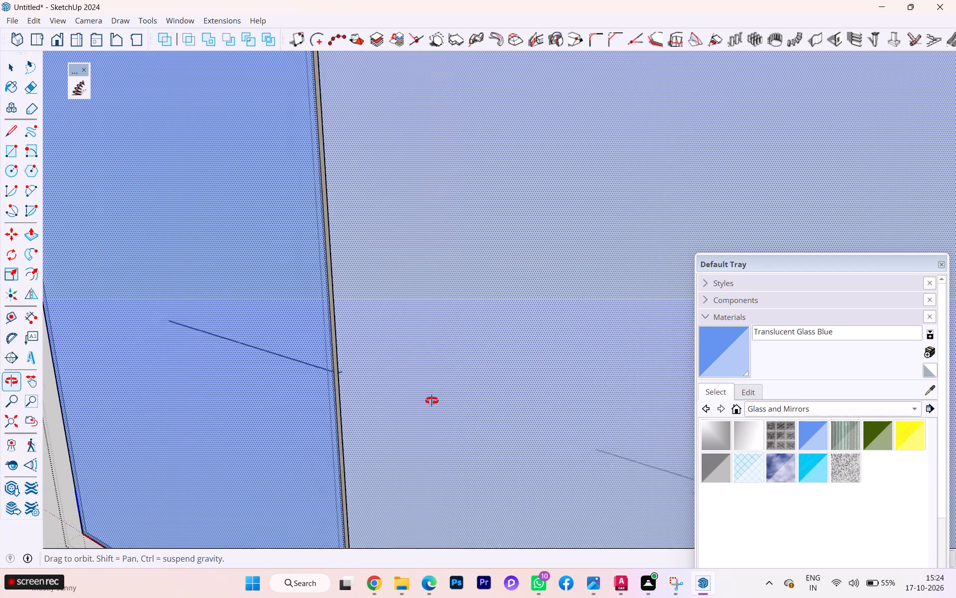
middle_click_drag(432, 401, 431, 401)
scroll(359, 375, "up", 15)
scroll(285, 369, "down", 2)
scroll(285, 369, "up", 1)
scroll(328, 375, "up", 3)
scroll(326, 370, "down", 3)
scroll(326, 370, "up", 1)
scroll(326, 370, "down", 2)
scroll(326, 370, "up", 1)
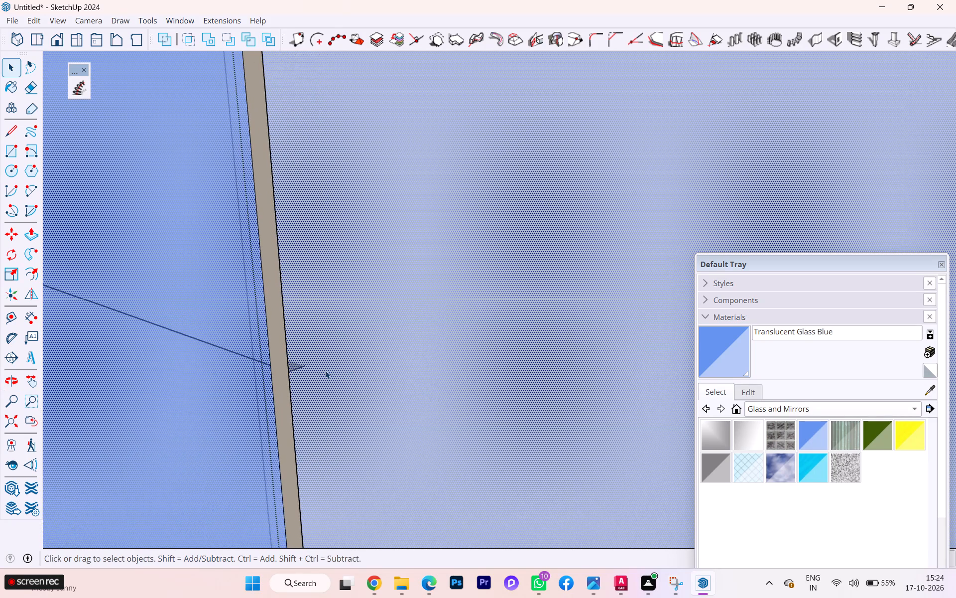
scroll(323, 368, "down", 3)
scroll(322, 368, "up", 1)
scroll(322, 368, "down", 13)
scroll(314, 367, "up", 4)
scroll(314, 367, "down", 5)
scroll(314, 367, "up", 1)
scroll(314, 367, "down", 2)
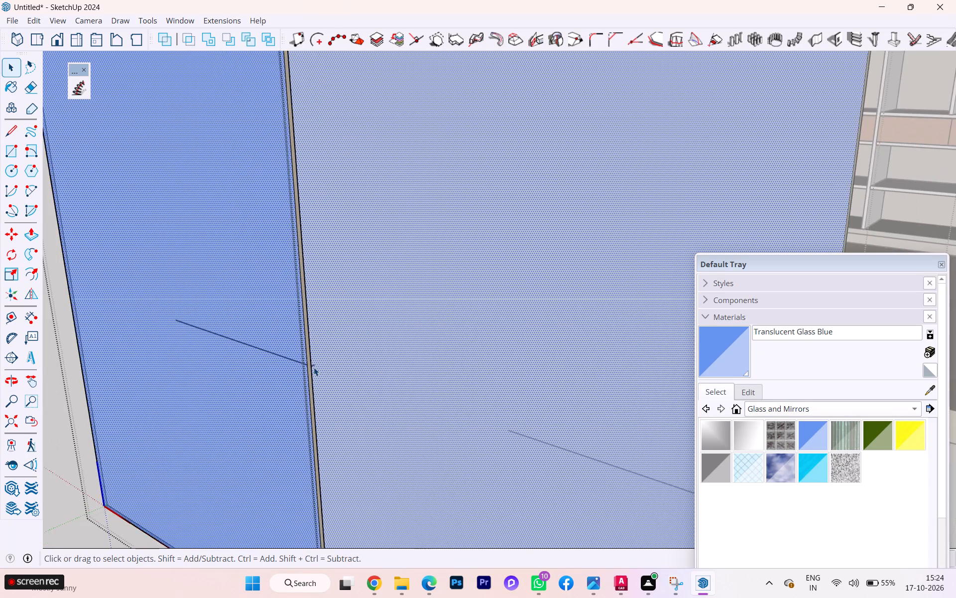
scroll(320, 370, "down", 3)
scroll(322, 371, "up", 1)
scroll(322, 372, "down", 1)
scroll(323, 373, "up", 2)
scroll(323, 373, "down", 1)
scroll(377, 377, "down", 4)
scroll(459, 401, "down", 2)
middle_click_drag(465, 403, 188, 411)
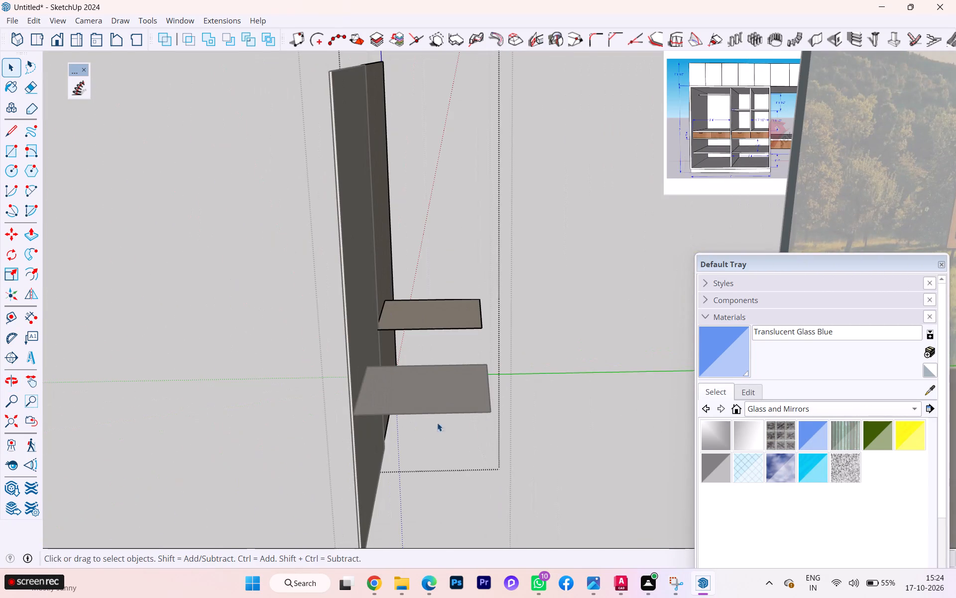
Delete the stray horizontal faces with their edges from behind both wardrobe doors, and close the door groups.
left_click(488, 448)
left_click_drag(245, 511, 240, 506)
double_click(276, 423)
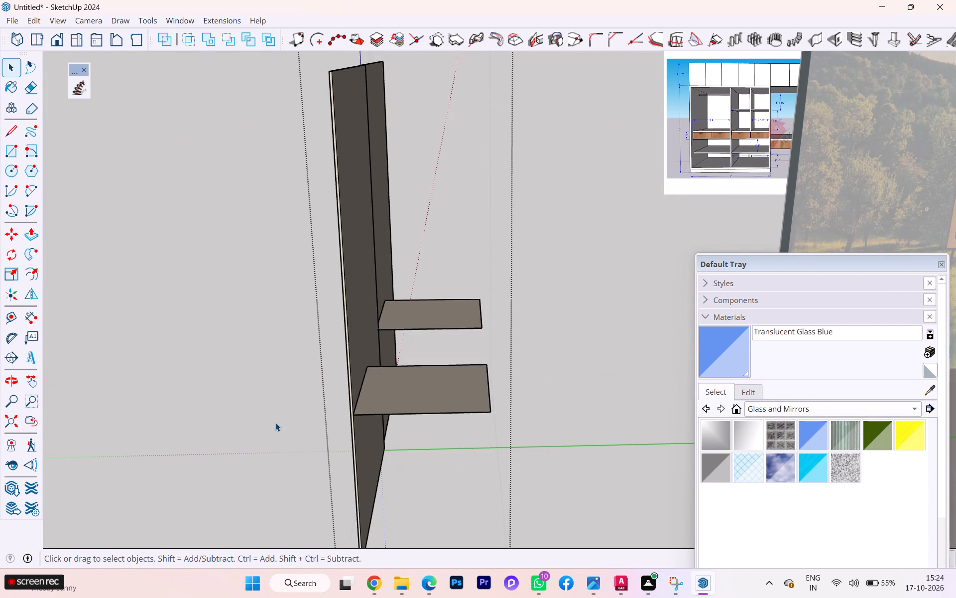
left_click(461, 420)
left_click(455, 405)
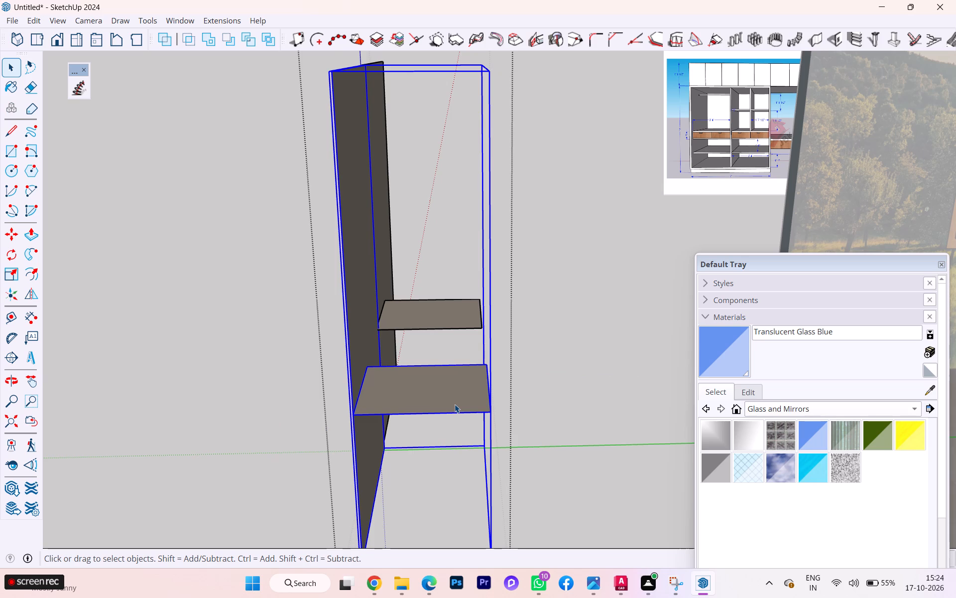
triple_click(455, 404)
double_click(455, 404)
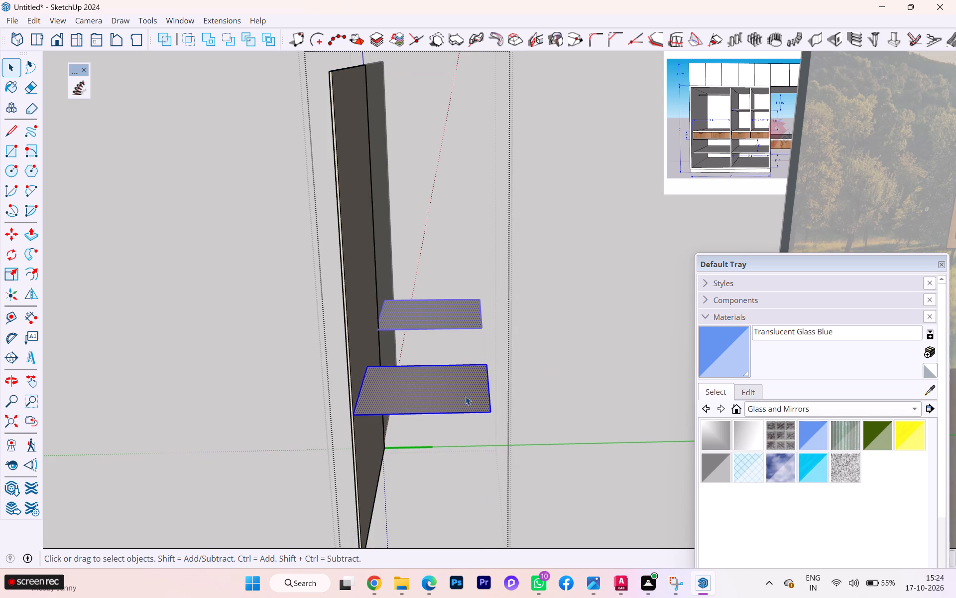
double_click(450, 327)
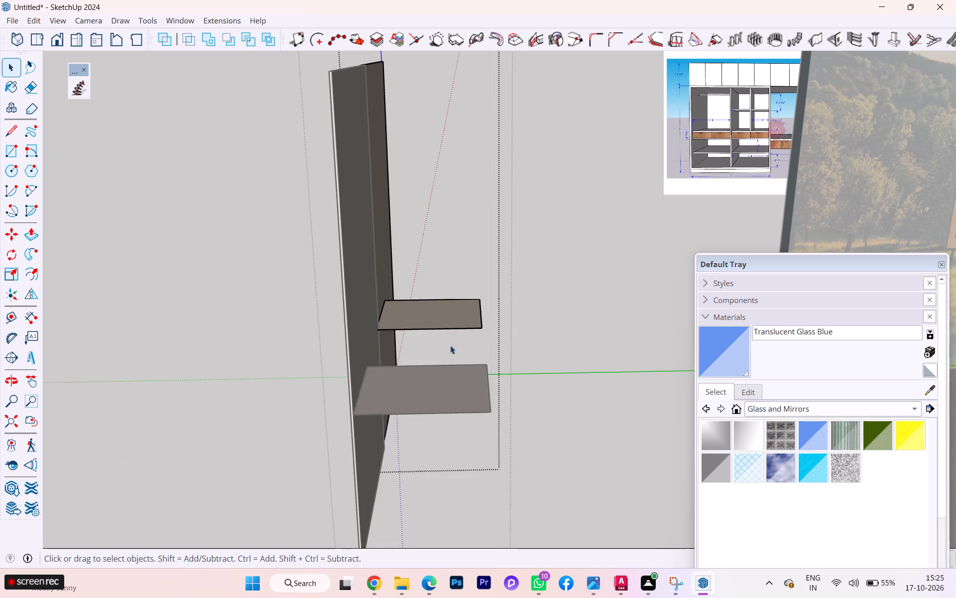
double_click(440, 399)
left_click(440, 399)
double_click(440, 399)
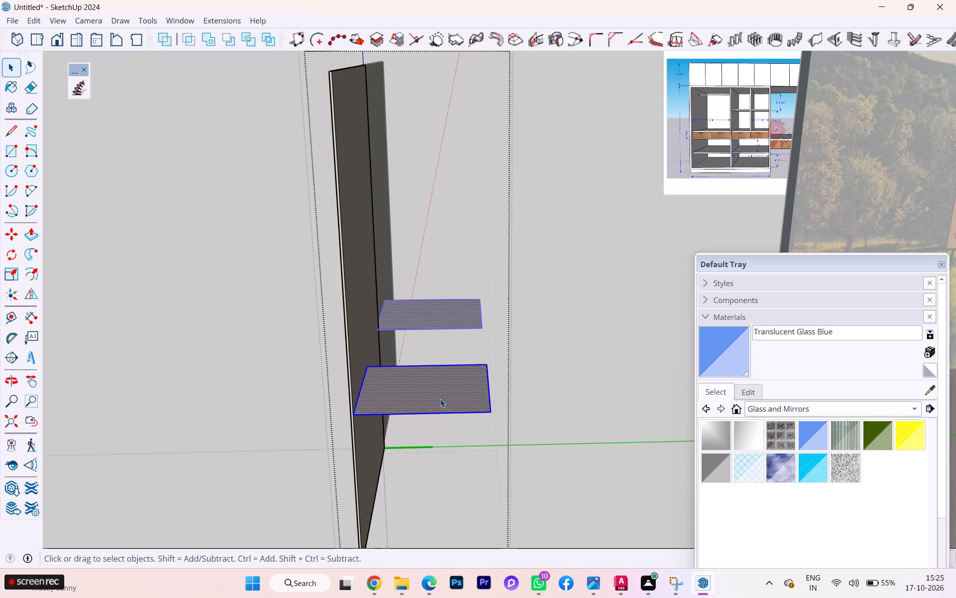
key("Delete")
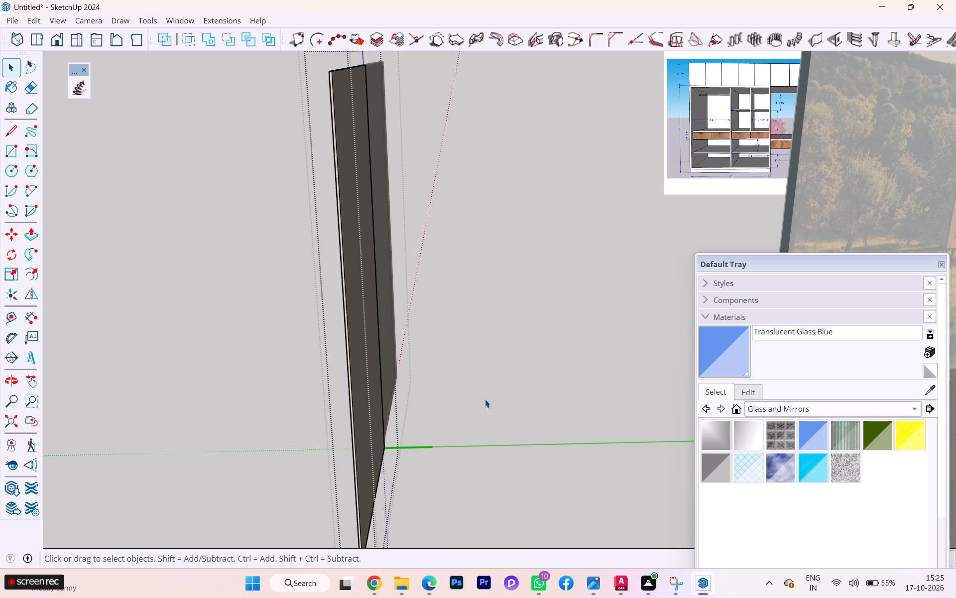
left_click(485, 399)
scroll(382, 419, "down", 2)
middle_click_drag(356, 423, 616, 397)
scroll(572, 415, "down", 3)
scroll(424, 407, "down", 2)
scroll(421, 407, "up", 1)
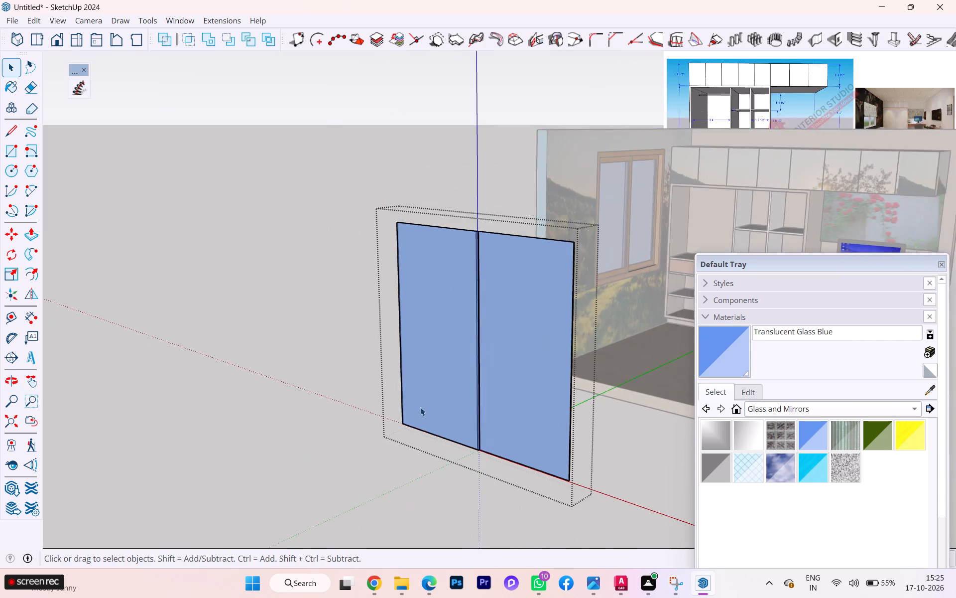
left_click(360, 455)
scroll(571, 457, "down", 2)
scroll(467, 462, "down", 3)
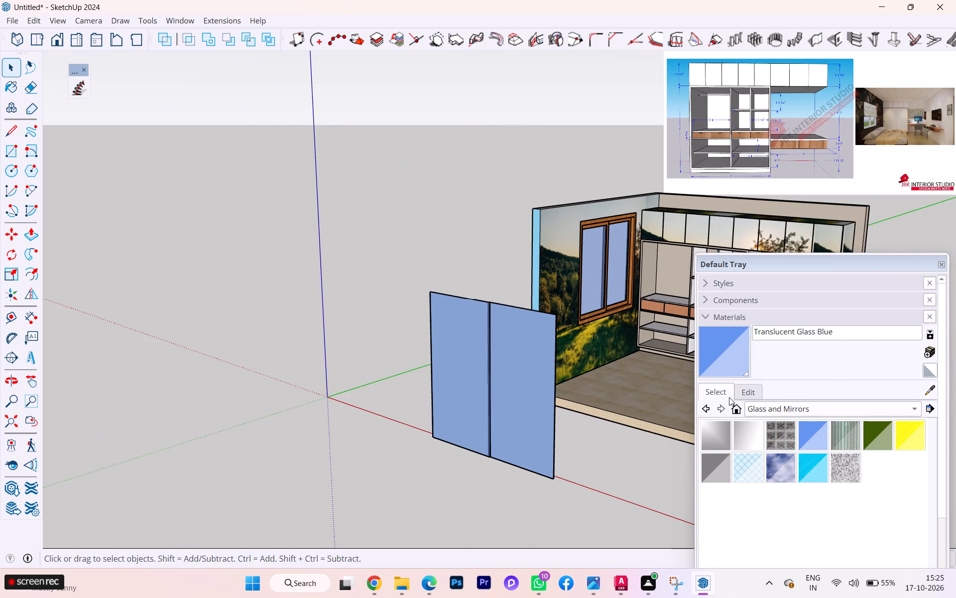
Hide the drawer front nearest the study desk in the wardrobe's drawer row.
scroll(739, 391, "up", 7)
scroll(311, 356, "down", 2)
scroll(276, 359, "up", 1)
scroll(266, 359, "down", 1)
scroll(771, 352, "up", 4)
scroll(258, 301, "down", 1)
scroll(257, 301, "up", 1)
scroll(255, 302, "down", 3)
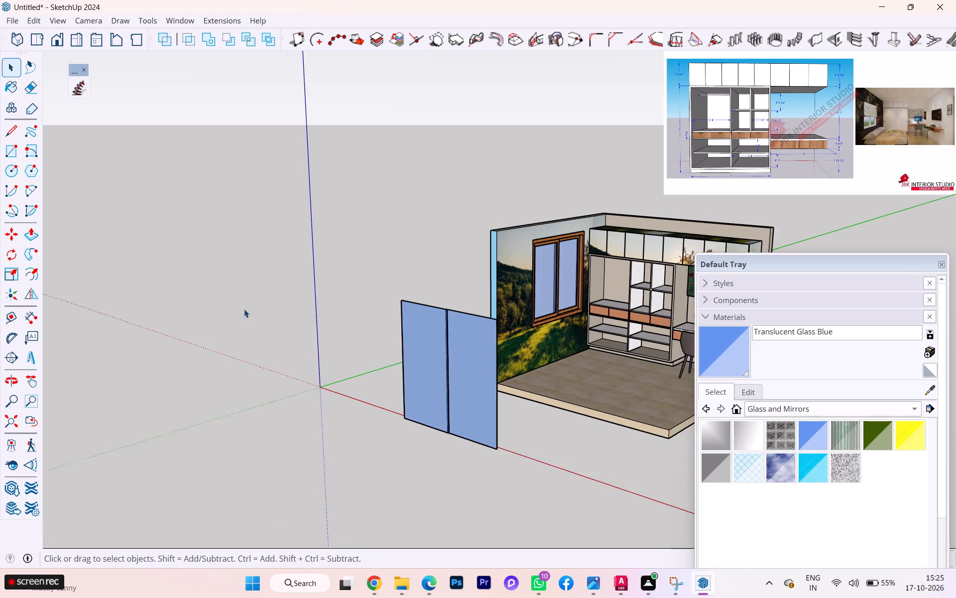
scroll(244, 309, "down", 1)
scroll(612, 309, "up", 7)
scroll(525, 317, "up", 1)
scroll(525, 317, "down", 1)
scroll(524, 319, "up", 8)
scroll(566, 336, "down", 1)
scroll(566, 336, "up", 6)
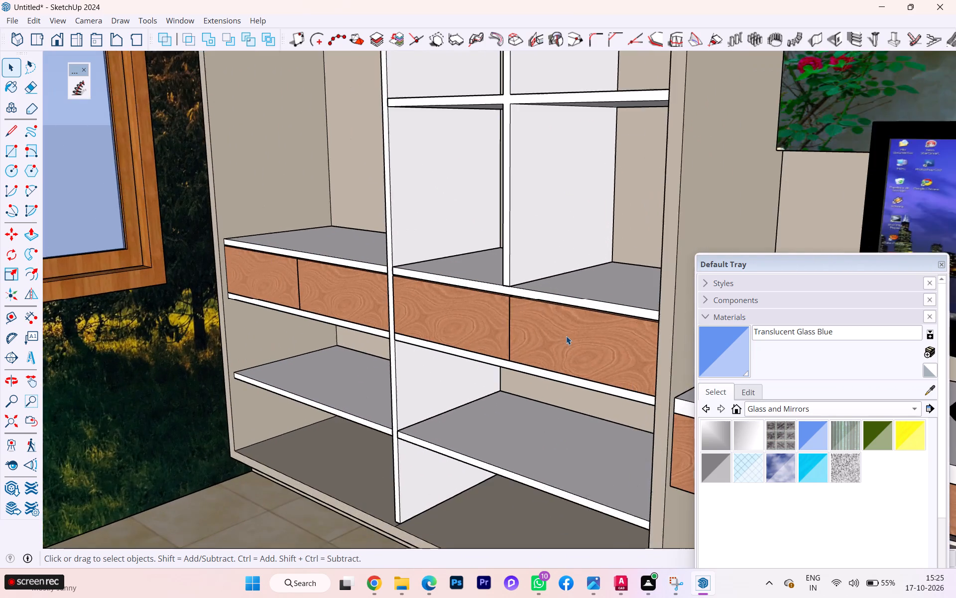
scroll(566, 336, "up", 5)
left_click(567, 355)
right_click(568, 356)
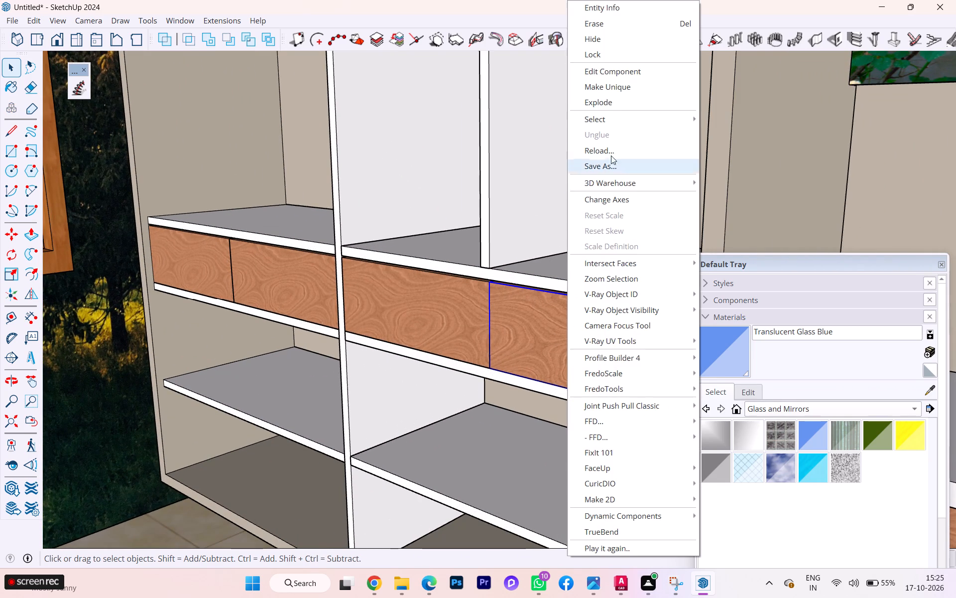
left_click(601, 44)
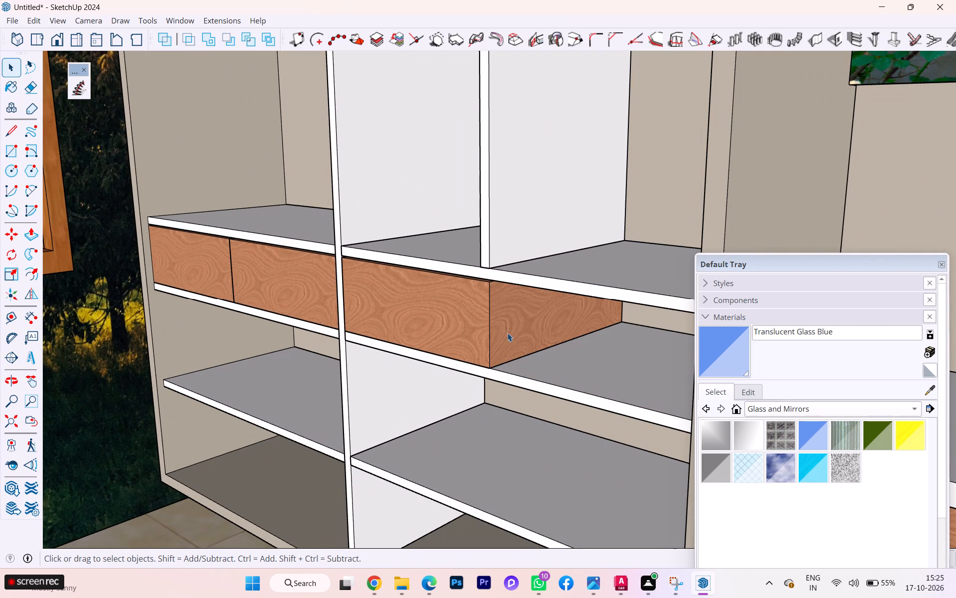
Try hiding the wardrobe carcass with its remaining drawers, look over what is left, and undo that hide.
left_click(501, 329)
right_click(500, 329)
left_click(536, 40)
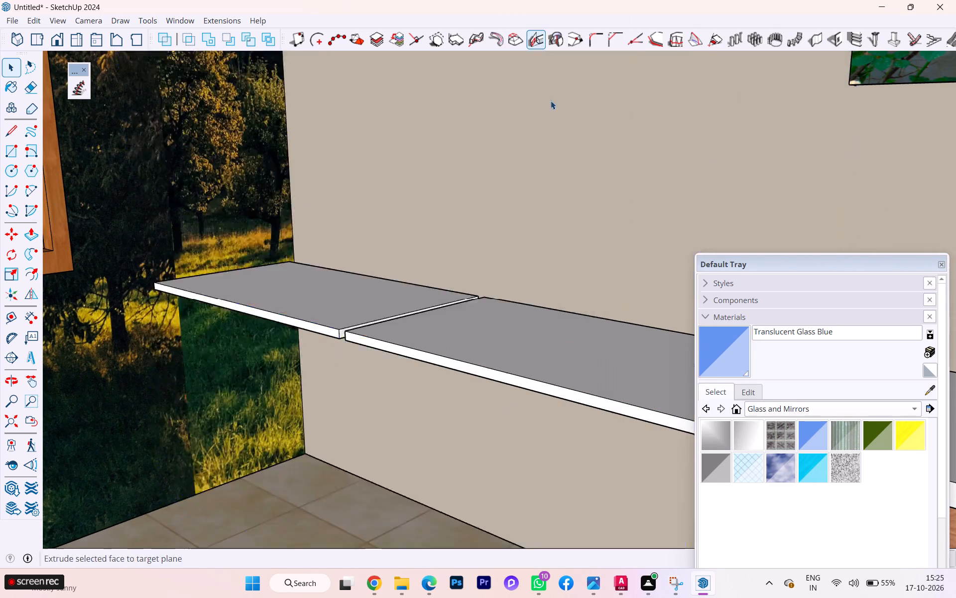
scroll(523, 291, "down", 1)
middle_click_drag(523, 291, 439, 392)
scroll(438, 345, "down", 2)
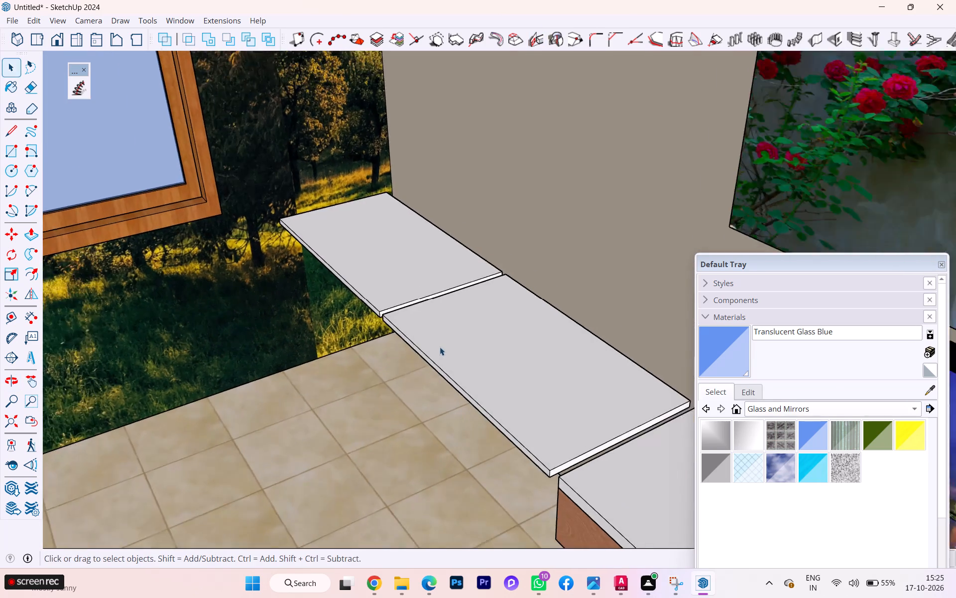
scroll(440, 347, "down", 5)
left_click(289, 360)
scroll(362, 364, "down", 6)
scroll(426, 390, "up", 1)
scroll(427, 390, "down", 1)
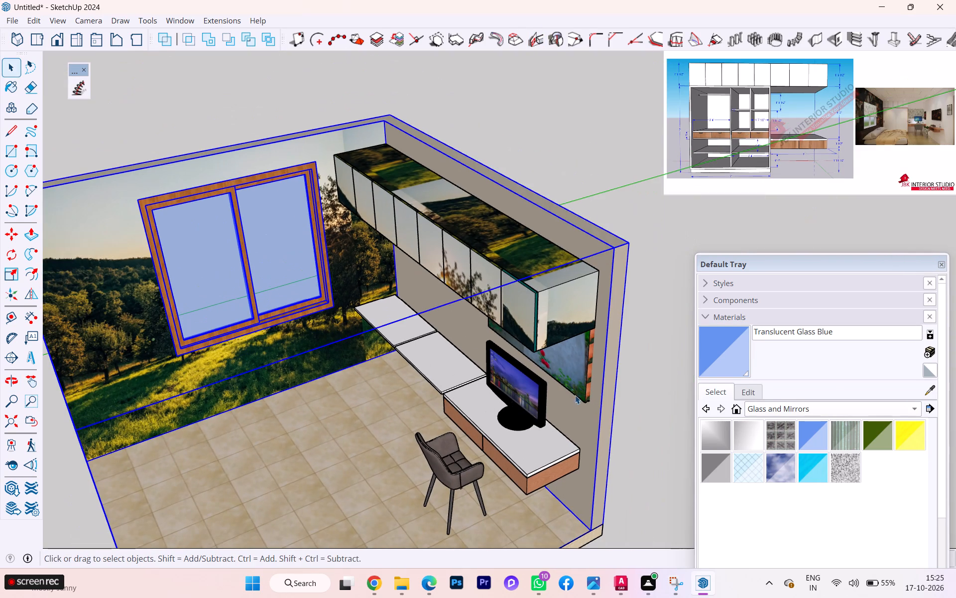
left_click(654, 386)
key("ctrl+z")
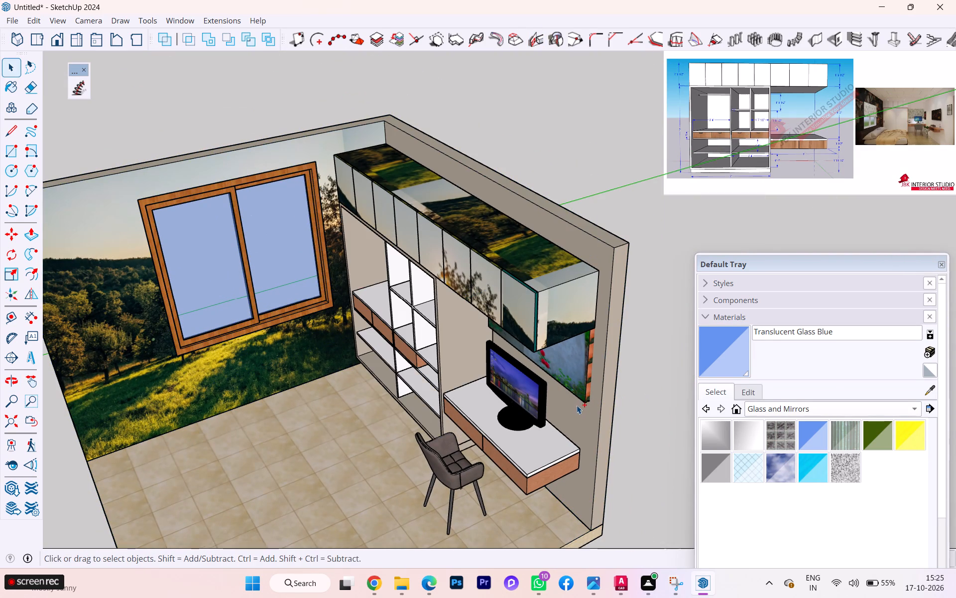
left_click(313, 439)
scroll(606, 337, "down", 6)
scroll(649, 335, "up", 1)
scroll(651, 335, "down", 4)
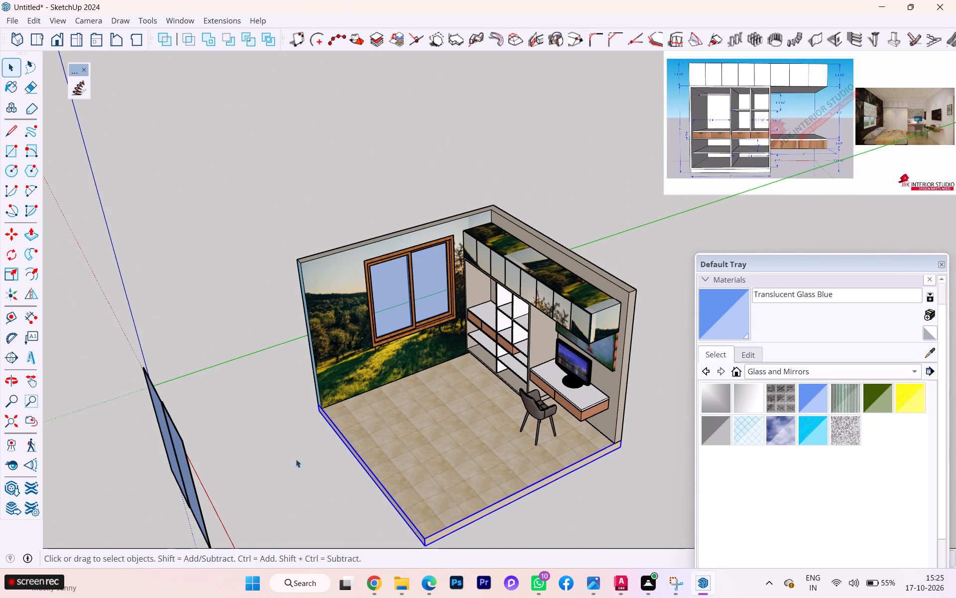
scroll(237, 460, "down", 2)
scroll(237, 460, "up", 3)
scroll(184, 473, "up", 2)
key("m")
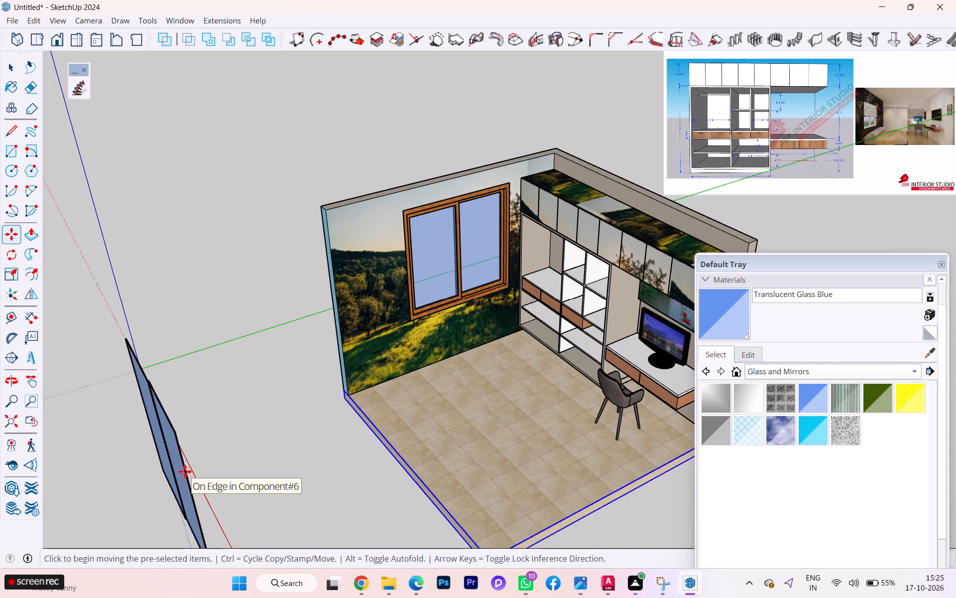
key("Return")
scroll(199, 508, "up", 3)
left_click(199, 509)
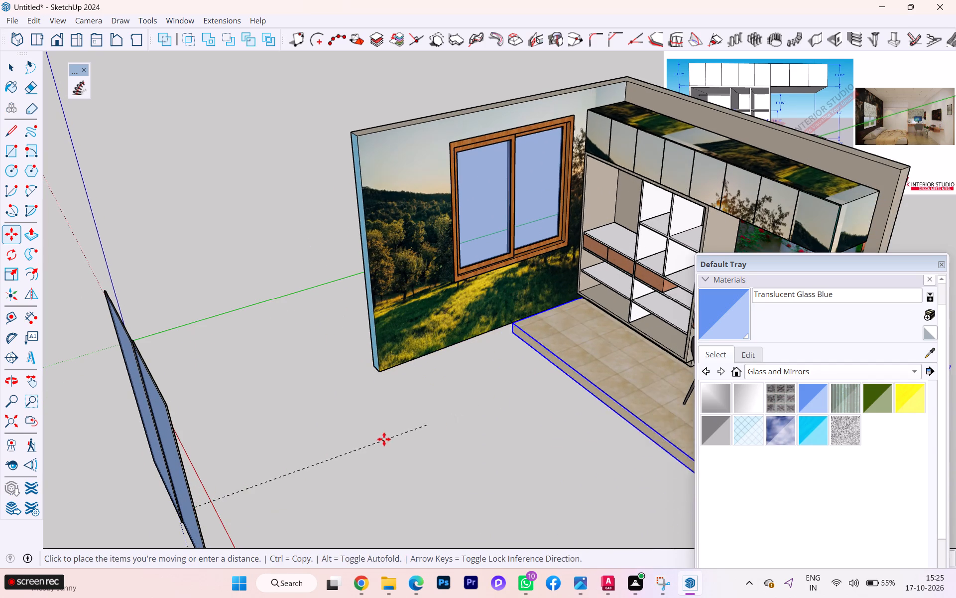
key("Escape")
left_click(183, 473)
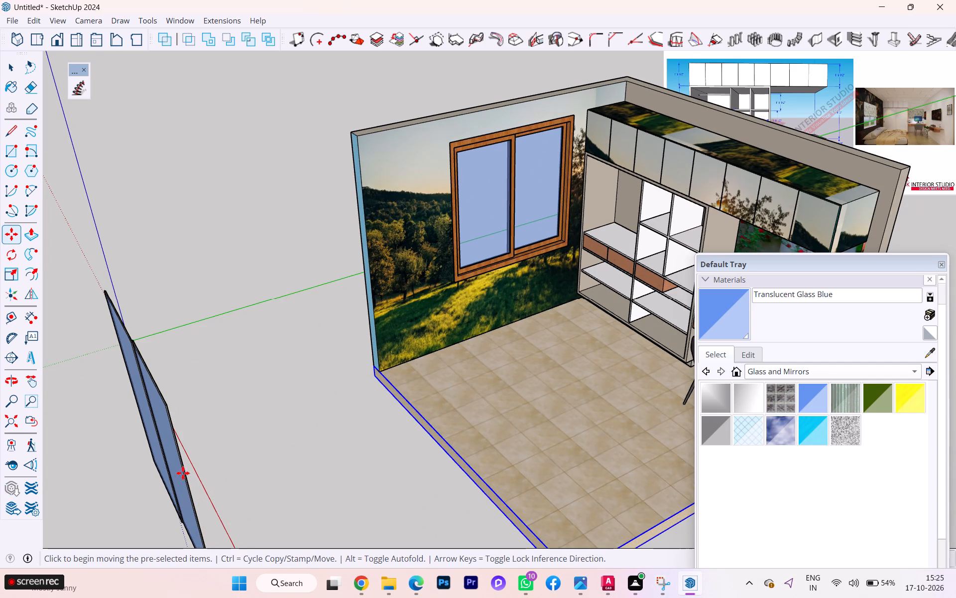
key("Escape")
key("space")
Move the pair of glass doors back onto the wardrobe, snapping their top corner to the carcass's upper corner nearest the study desk.
left_click(166, 426)
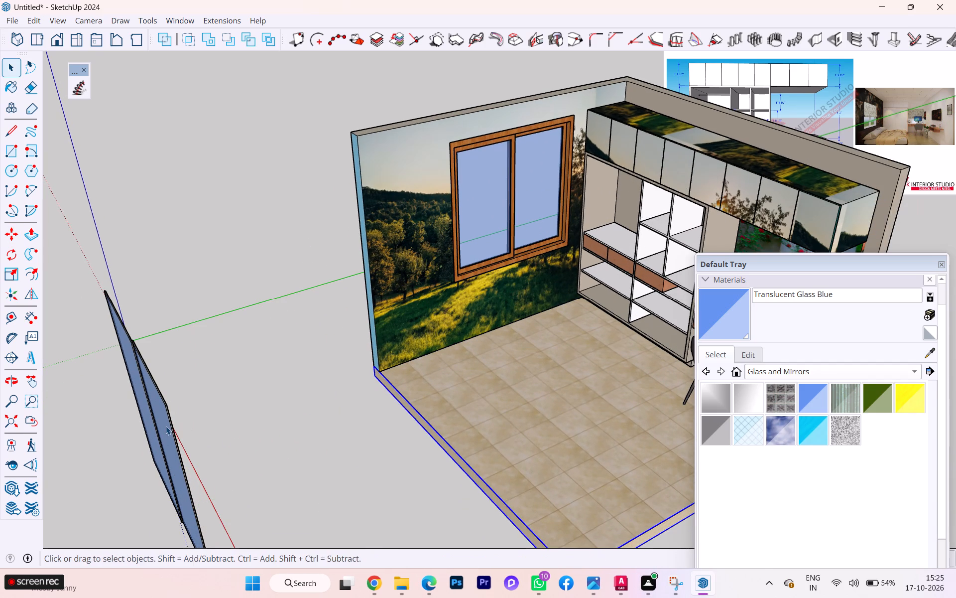
key("m")
key("Return")
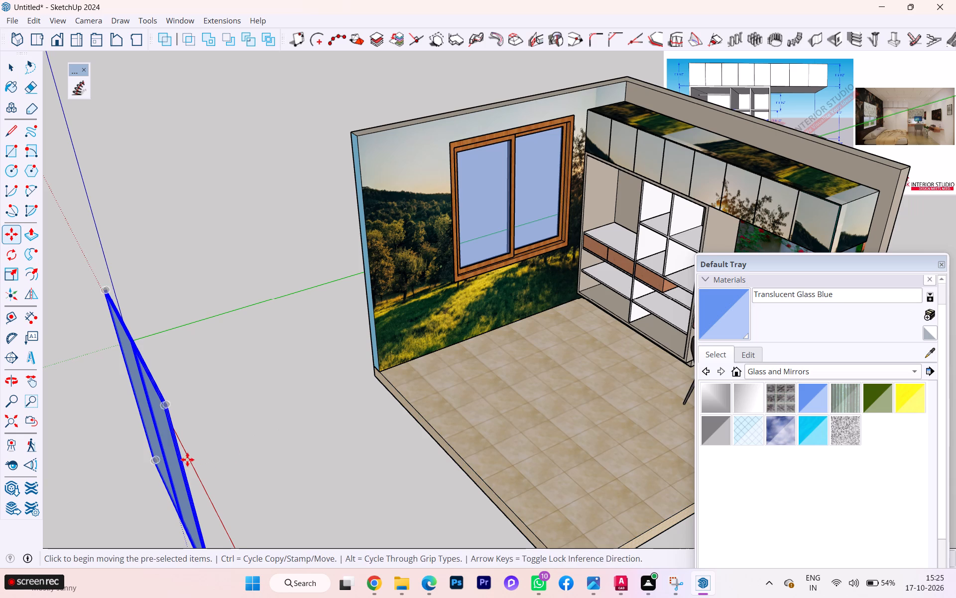
scroll(172, 406, "up", 9)
scroll(149, 403, "down", 1)
scroll(149, 403, "up", 2)
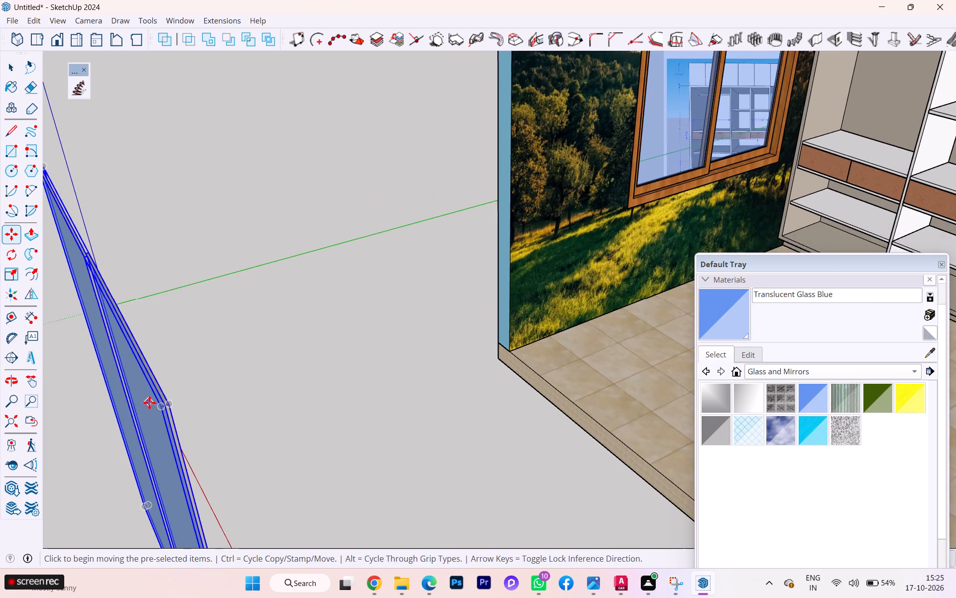
scroll(165, 408, "up", 3)
left_click(173, 402)
scroll(687, 279, "down", 2)
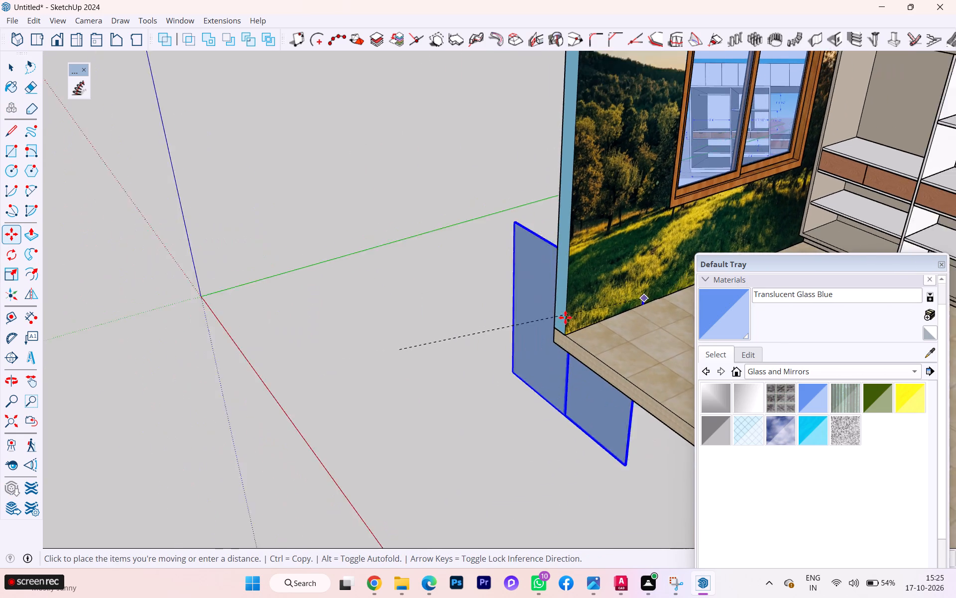
scroll(565, 317, "down", 1)
scroll(458, 342, "down", 11)
scroll(439, 354, "up", 1)
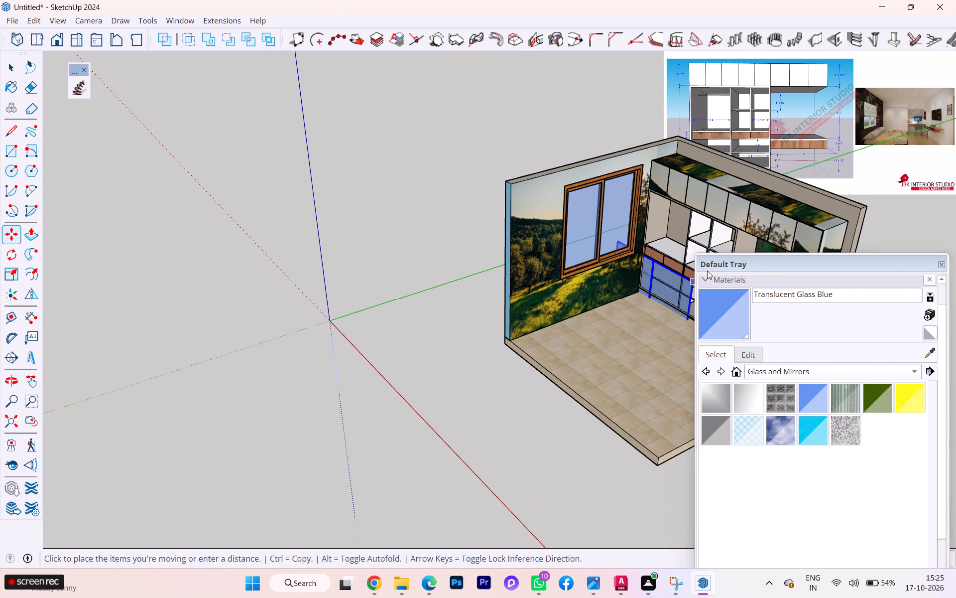
scroll(608, 298, "down", 4)
scroll(476, 327, "up", 1)
scroll(475, 327, "down", 3)
scroll(659, 267, "up", 4)
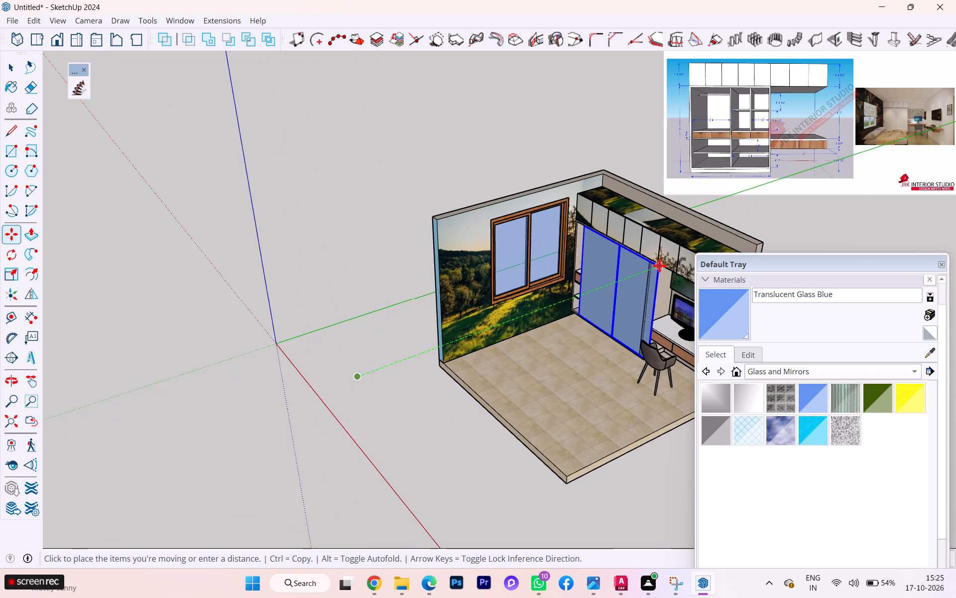
scroll(654, 267, "up", 15)
scroll(649, 269, "down", 1)
scroll(649, 269, "up", 14)
scroll(653, 227, "down", 1)
scroll(653, 226, "up", 3)
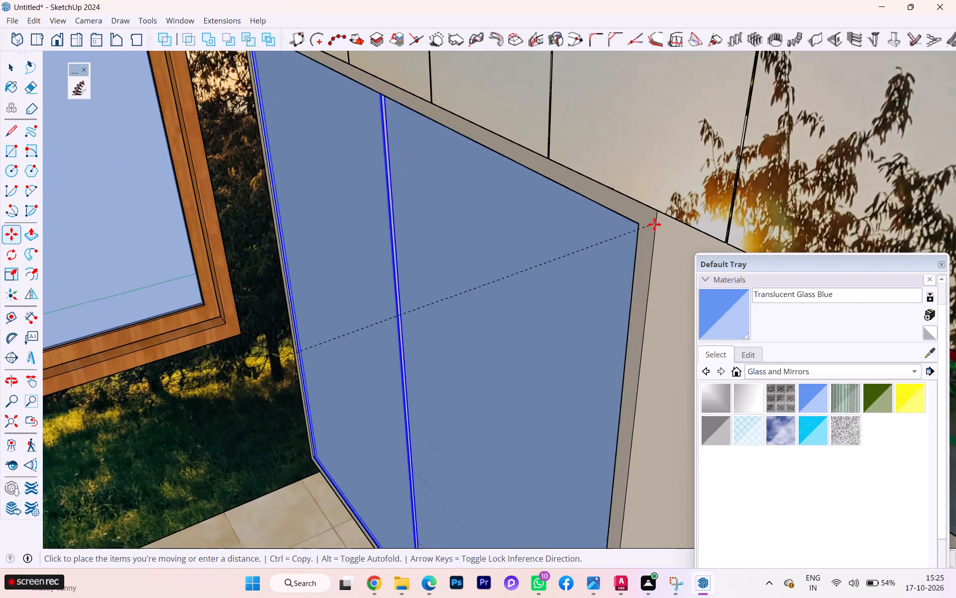
scroll(656, 223, "down", 1)
scroll(656, 223, "up", 8)
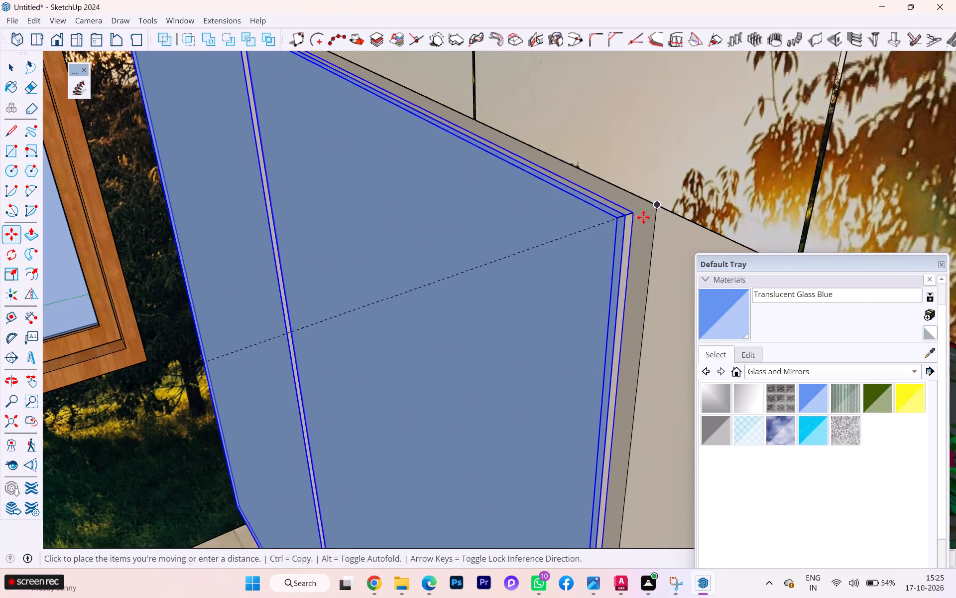
left_click(658, 207)
key("space")
Inspect from above and from the front how the glass doors sit against the wardrobe carcass and overhead cabinets.
scroll(457, 289, "down", 6)
scroll(429, 305, "up", 3)
scroll(429, 305, "down", 11)
scroll(430, 305, "up", 4)
scroll(431, 305, "down", 2)
left_click(309, 419)
scroll(294, 412, "down", 3)
middle_click_drag(300, 409, 323, 396)
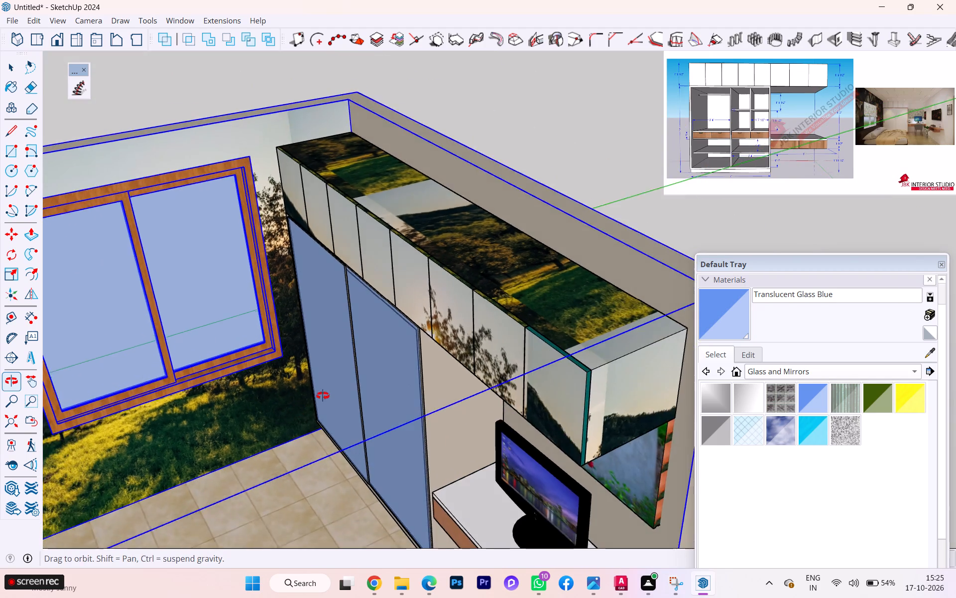
middle_click_drag(323, 396, 538, 329)
scroll(482, 352, "down", 4)
scroll(371, 368, "up", 4)
scroll(363, 391, "down", 4)
middle_click_drag(344, 381, 338, 355)
scroll(444, 460, "up", 3)
scroll(271, 335, "down", 3)
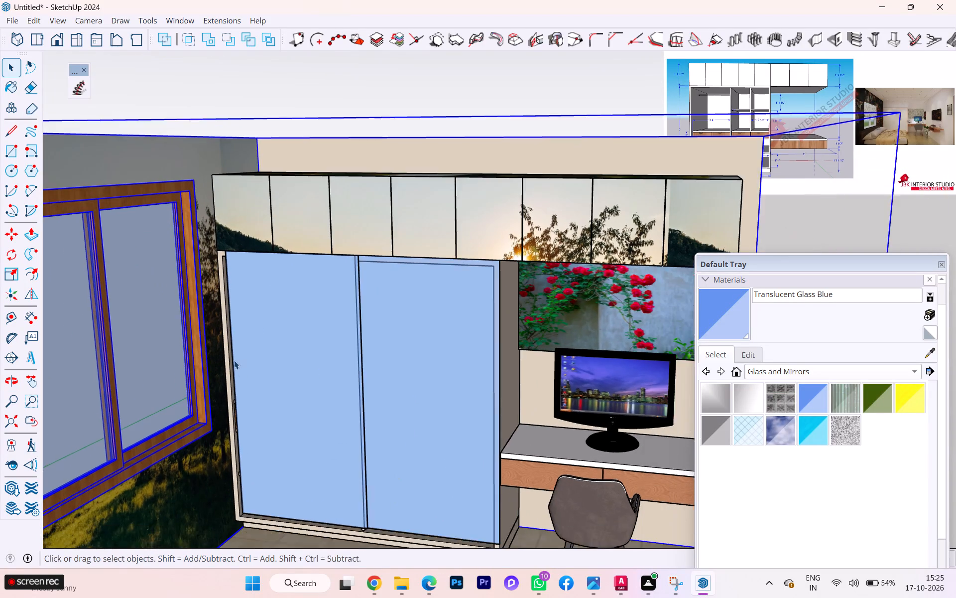
scroll(233, 359, "down", 3)
scroll(432, 525, "up", 6)
scroll(443, 502, "down", 1)
scroll(443, 502, "up", 6)
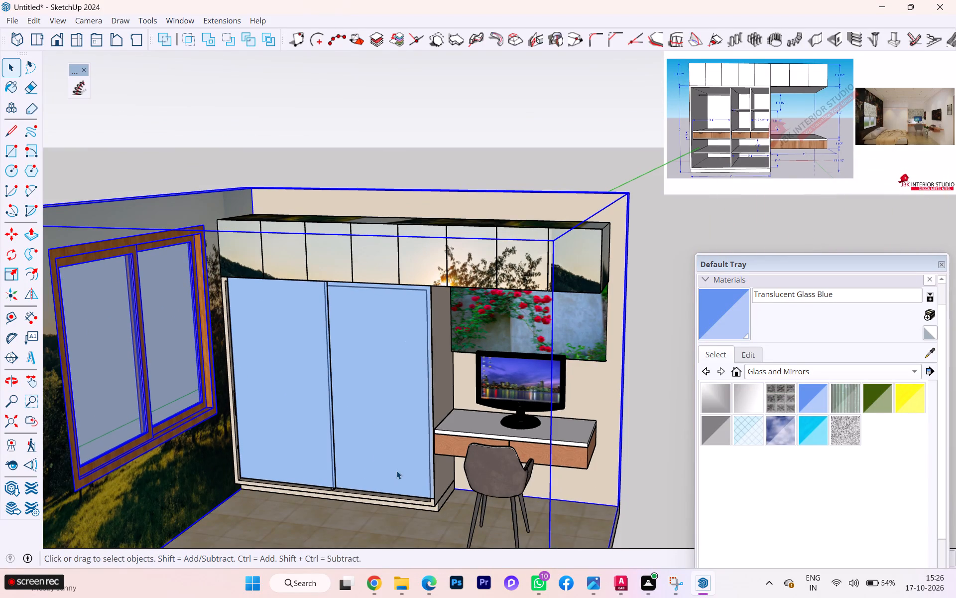
scroll(396, 469, "down", 9)
scroll(635, 419, "up", 1)
scroll(638, 417, "down", 1)
left_click(645, 325)
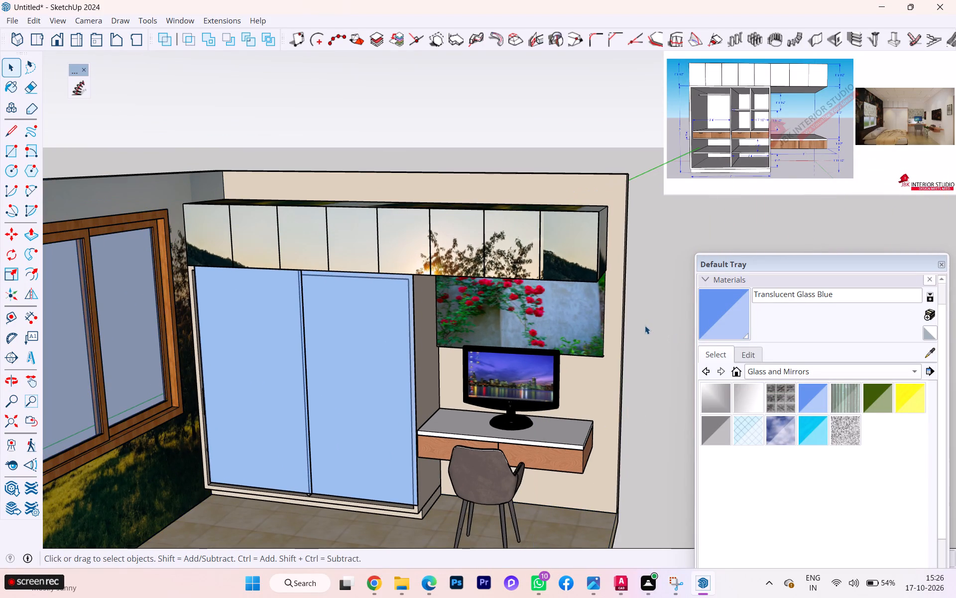
scroll(419, 420, "up", 3)
Move both glass doors a short distance forward along the green axis, away from the wardrobe carcass front.
left_click(395, 471)
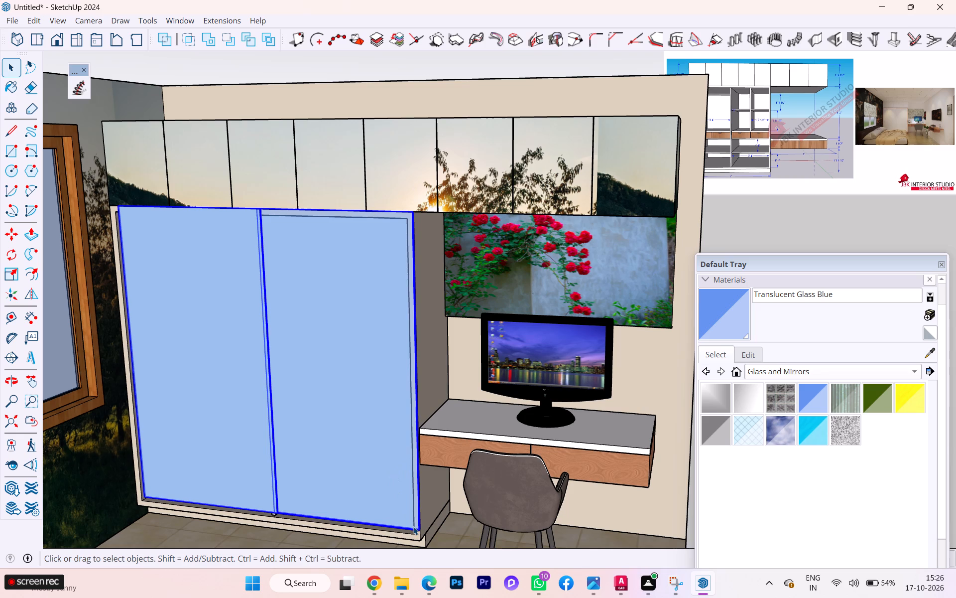
key("m")
key("Return")
scroll(448, 583, "up", 3)
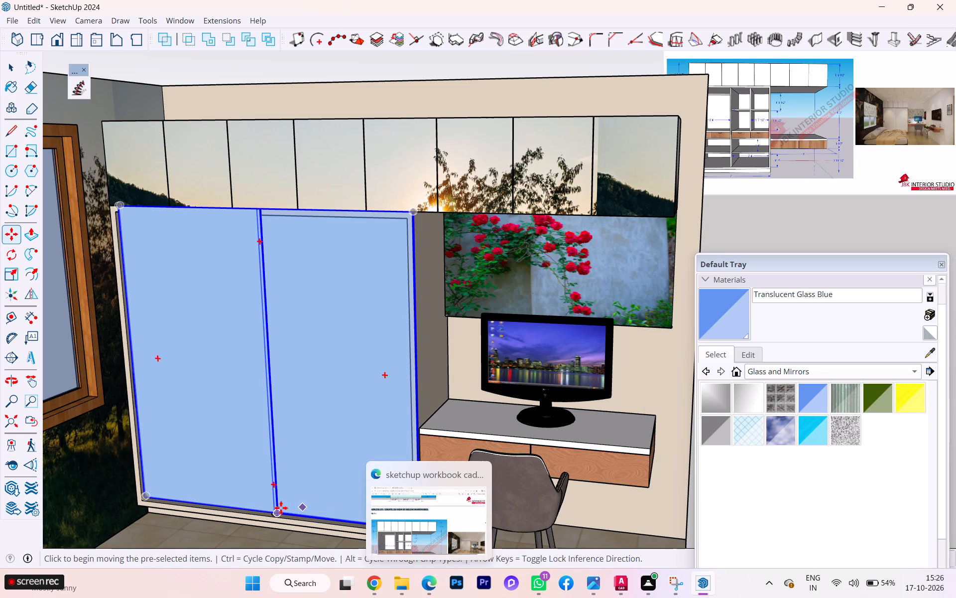
scroll(278, 506, "down", 3)
scroll(402, 545, "up", 2)
scroll(406, 550, "down", 2)
scroll(407, 554, "up", 15)
scroll(398, 532, "down", 4)
scroll(398, 532, "up", 4)
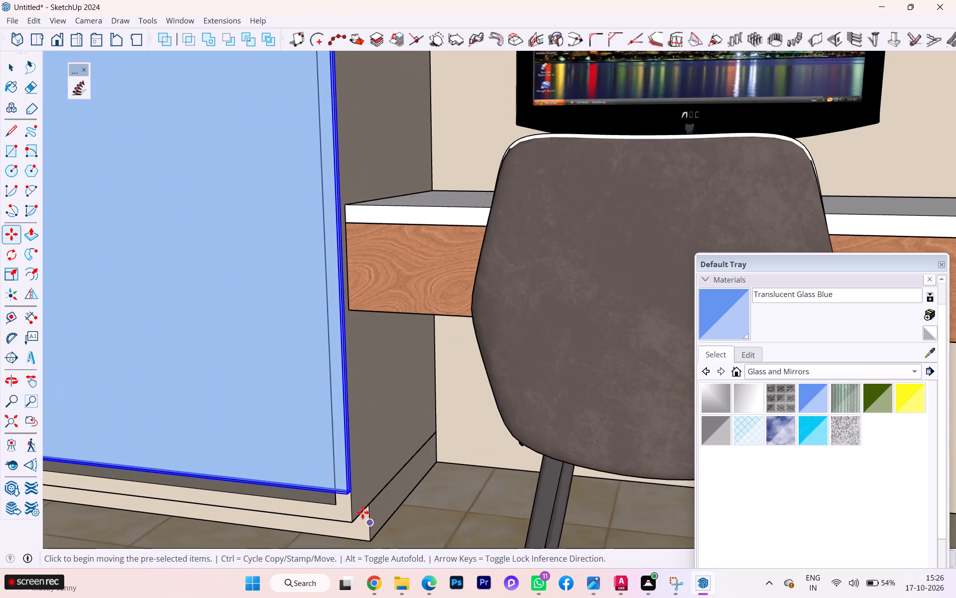
scroll(362, 512, "up", 4)
scroll(350, 486, "down", 2)
scroll(350, 486, "up", 15)
scroll(336, 489, "down", 3)
scroll(336, 489, "up", 3)
scroll(337, 483, "down", 1)
scroll(337, 483, "up", 5)
scroll(340, 479, "down", 1)
scroll(340, 479, "up", 1)
scroll(341, 479, "down", 1)
scroll(341, 479, "up", 1)
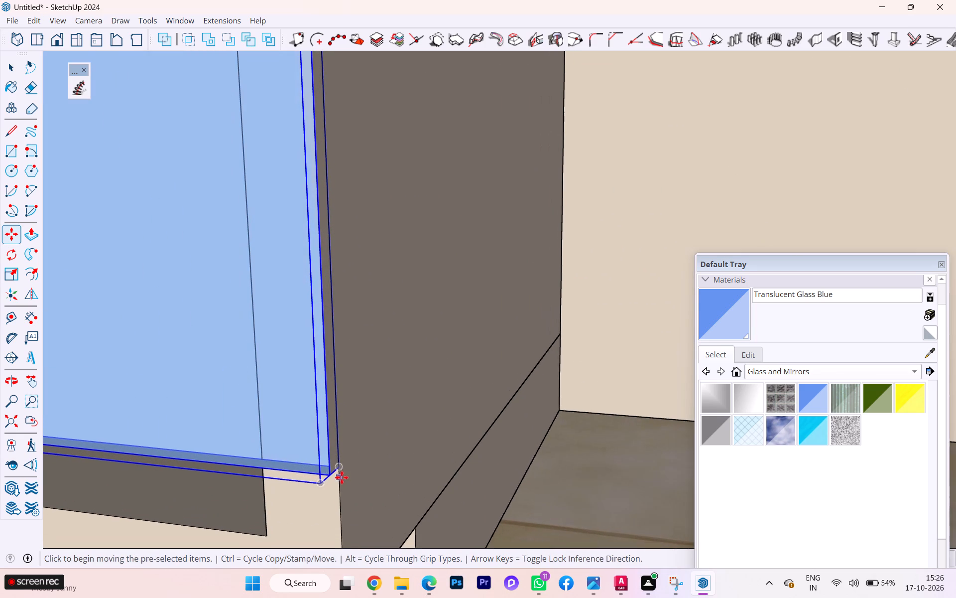
left_click(337, 469)
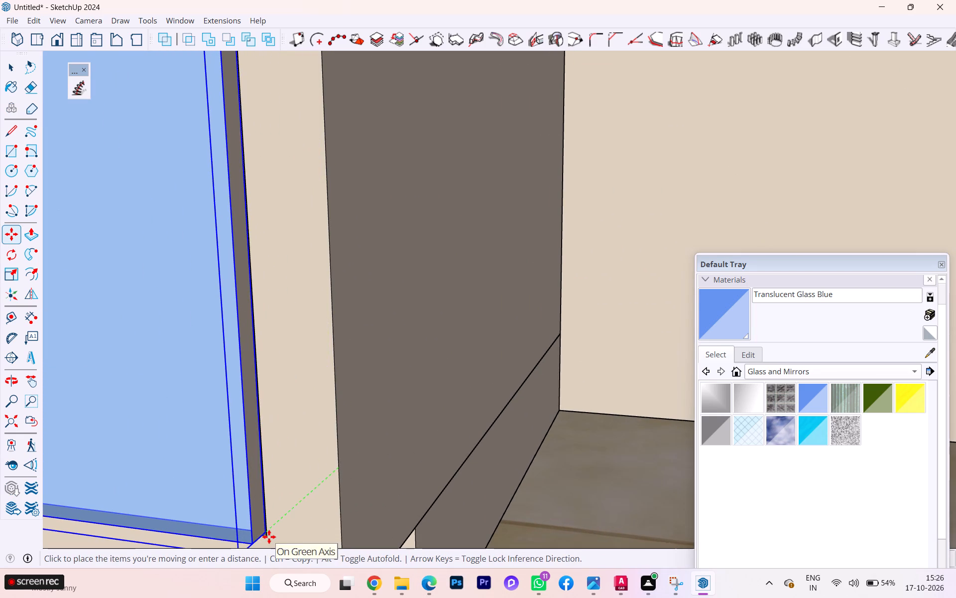
left_click(269, 540)
key("space")
Open the glass door nearest the study desk for editing and paint its narrow side face with Translucent Glass Blue.
double_click(256, 487)
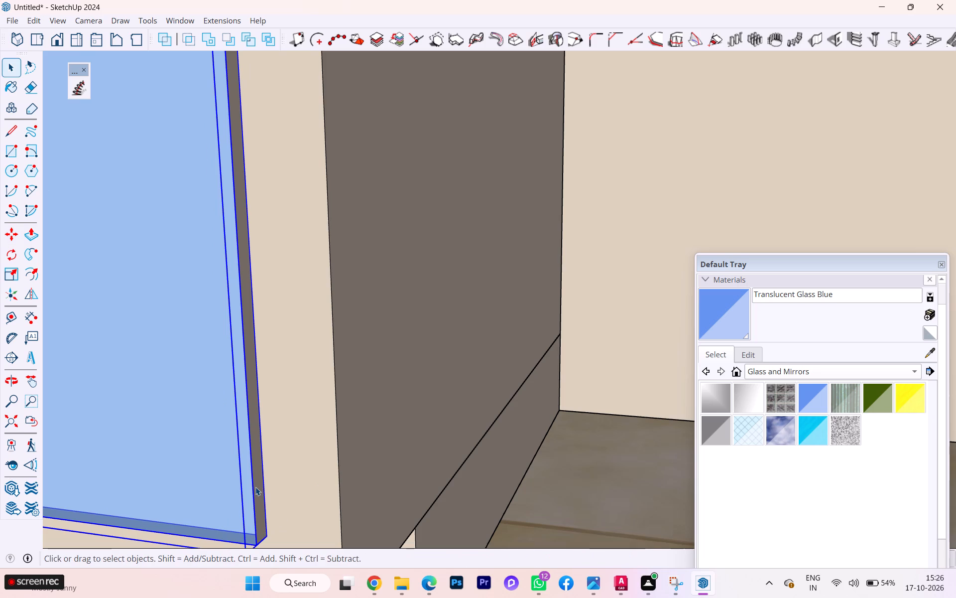
double_click(255, 487)
double_click(258, 487)
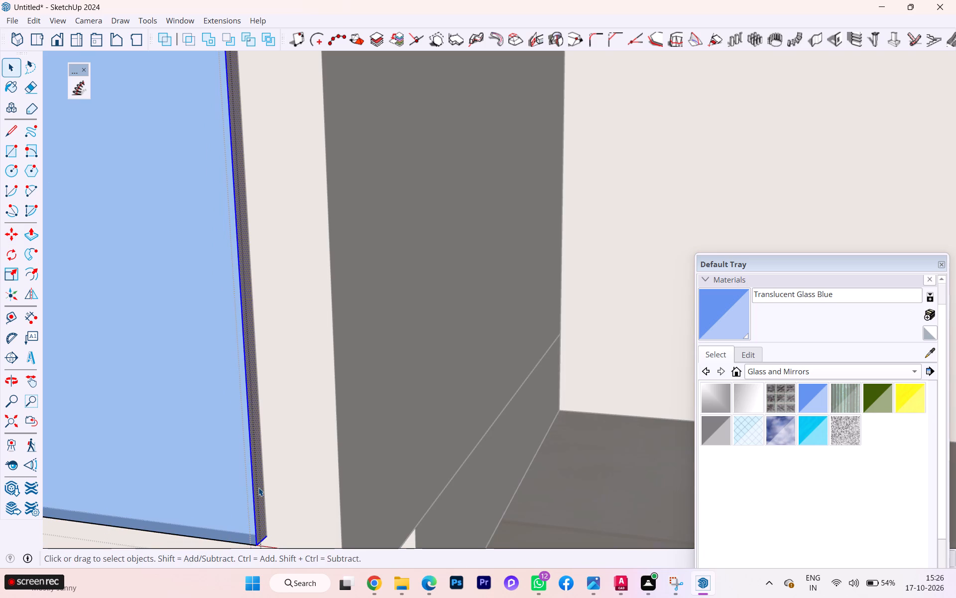
left_click(726, 331)
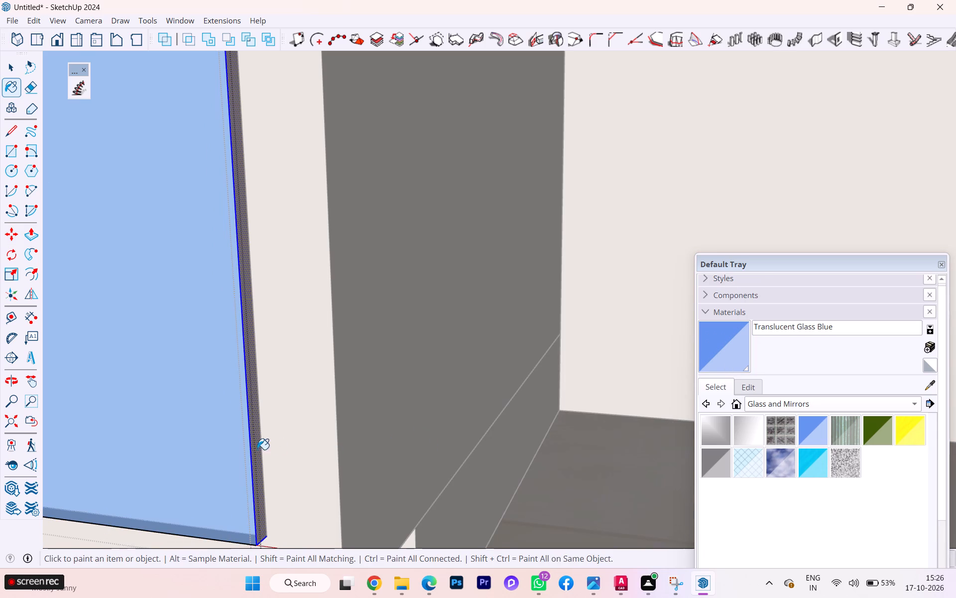
left_click(253, 449)
Reverse the large front face of the door nearest the study desk and paint it Translucent Glass Blue.
scroll(270, 446, "down", 6)
scroll(281, 456, "up", 1)
scroll(281, 456, "down", 7)
scroll(298, 459, "up", 1)
scroll(300, 460, "down", 5)
scroll(303, 462, "up", 1)
scroll(304, 462, "down", 2)
scroll(332, 464, "up", 1)
scroll(332, 464, "down", 3)
scroll(332, 464, "up", 1)
scroll(333, 464, "down", 2)
scroll(334, 466, "up", 1)
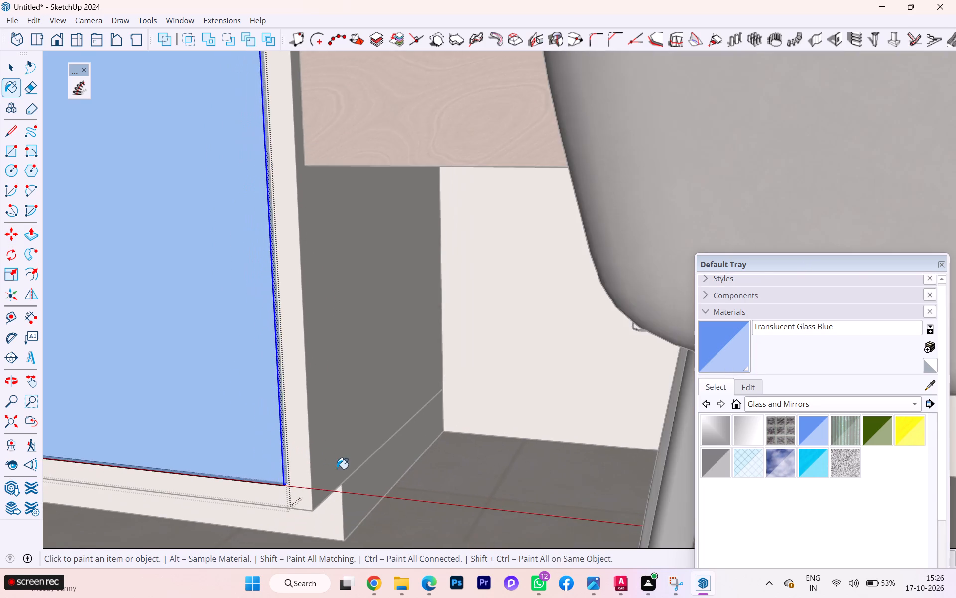
scroll(352, 472, "down", 4)
scroll(355, 476, "up", 2)
scroll(355, 476, "down", 2)
scroll(360, 478, "up", 3)
scroll(360, 477, "down", 6)
scroll(379, 467, "up", 4)
scroll(379, 467, "down", 10)
scroll(379, 467, "up", 1)
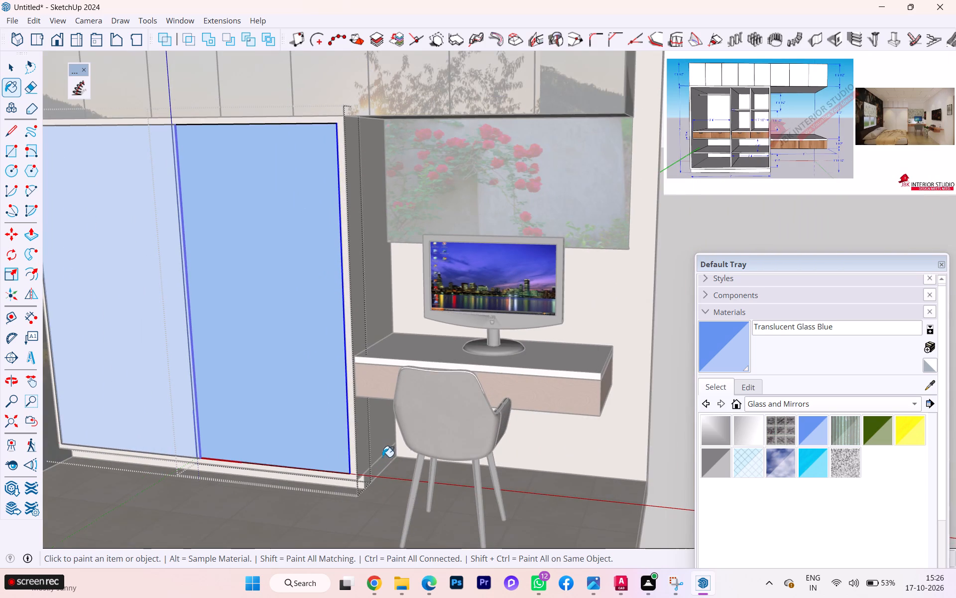
key("space")
left_click(260, 378)
left_click(260, 378)
right_click(267, 377)
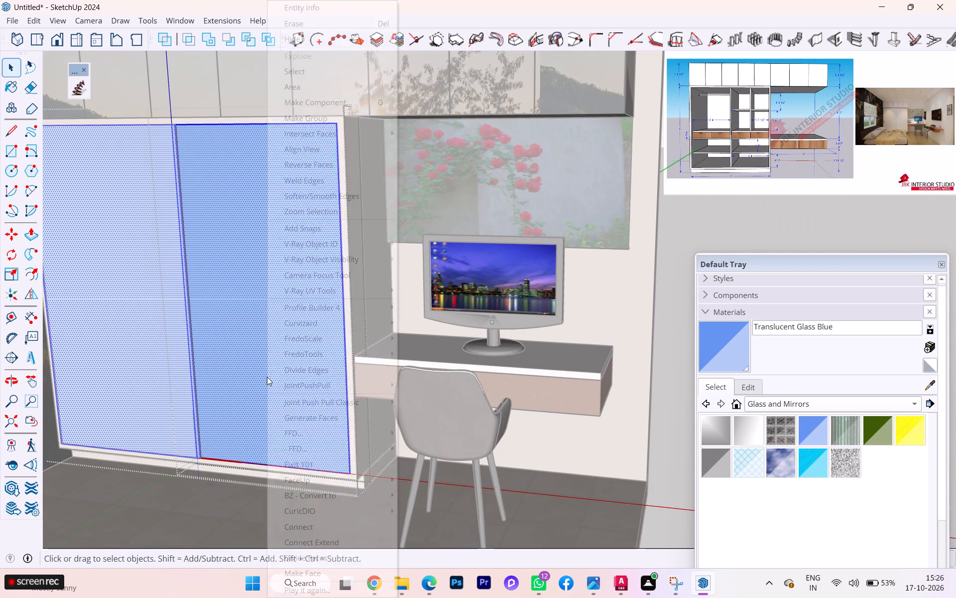
left_click(327, 171)
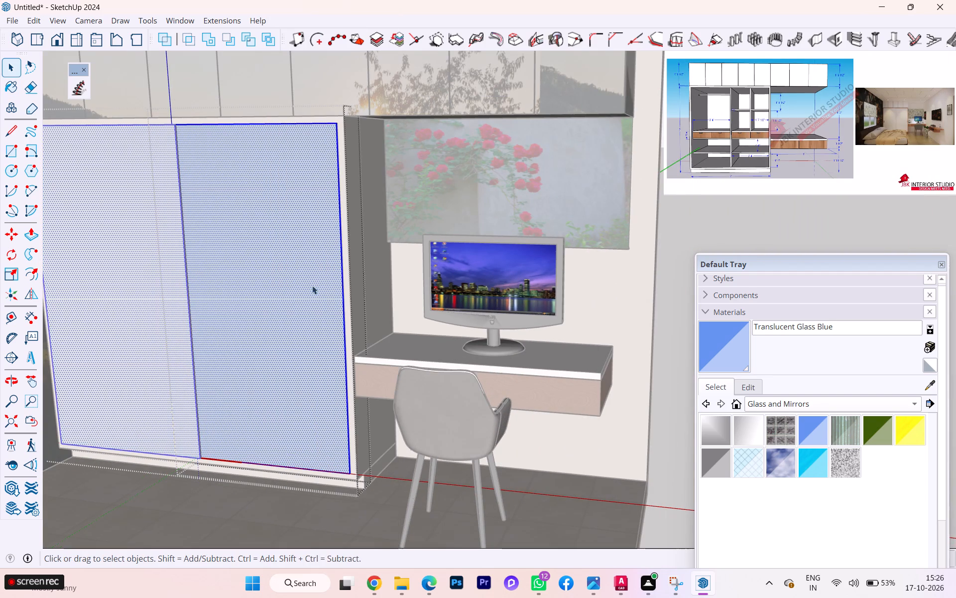
left_click(712, 337)
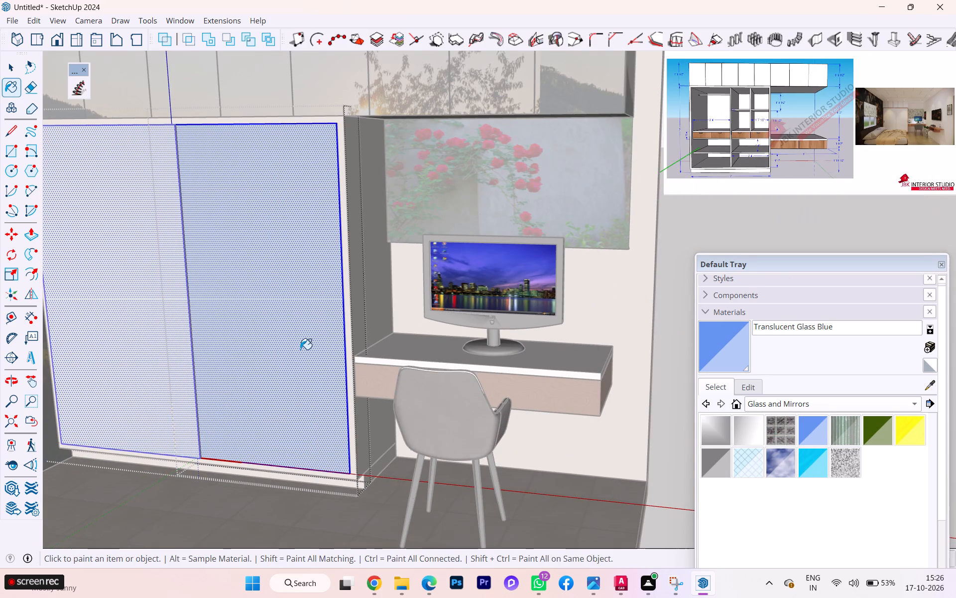
left_click(298, 349)
key("space")
Reverse the front face of the wardrobe door nearest the window, paint it Translucent Glass Blue, and close the door group.
left_click(162, 359)
left_click(162, 359)
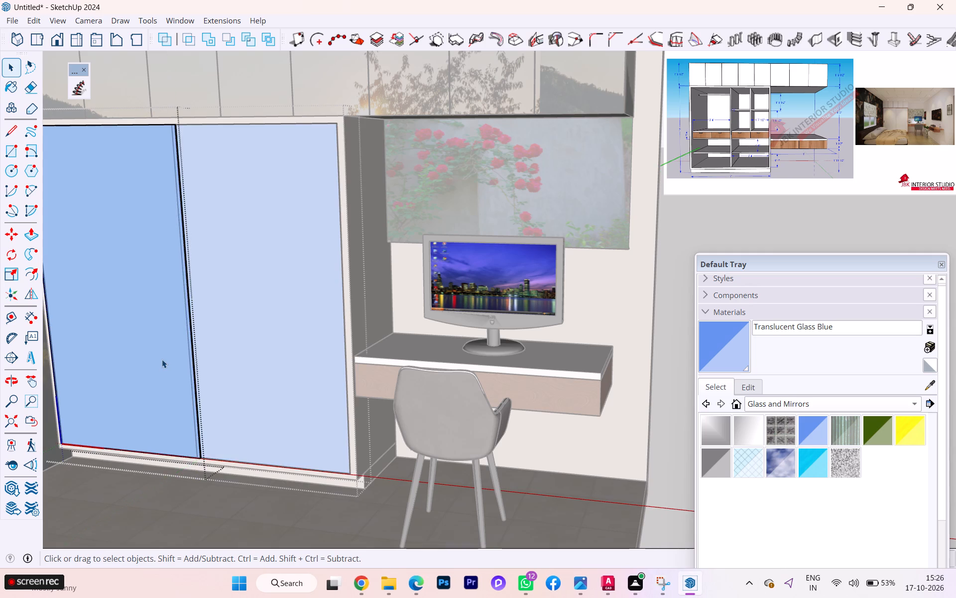
right_click(162, 359)
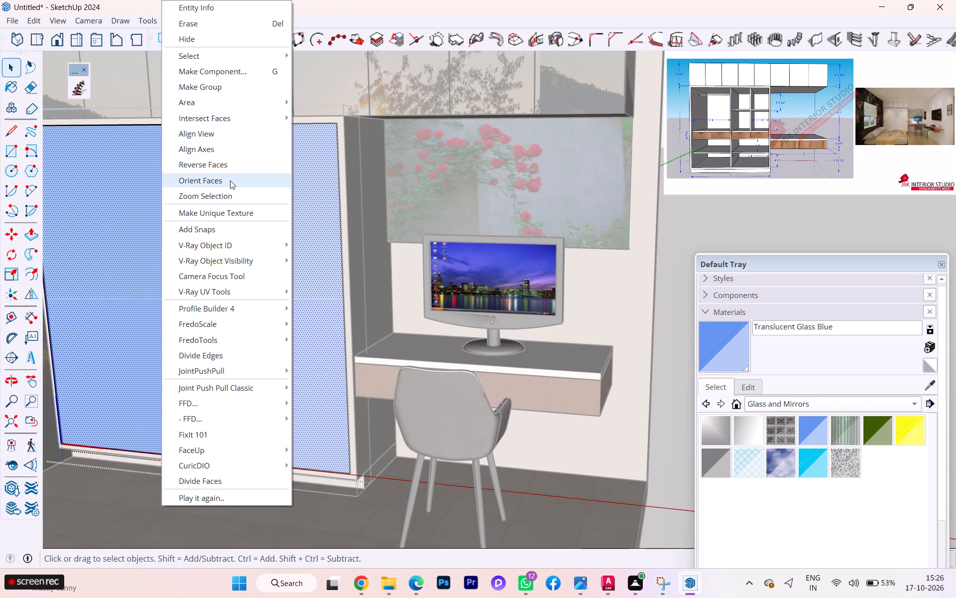
left_click(235, 173)
left_click(733, 348)
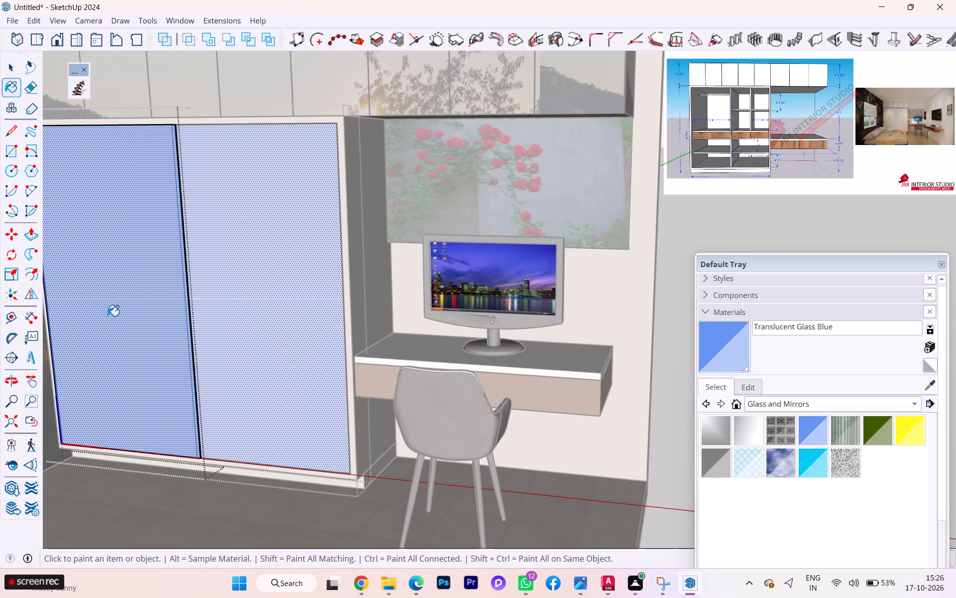
left_click(108, 316)
left_click(151, 310)
key("space")
scroll(339, 361, "down", 2)
scroll(338, 361, "up", 1)
scroll(338, 361, "down", 2)
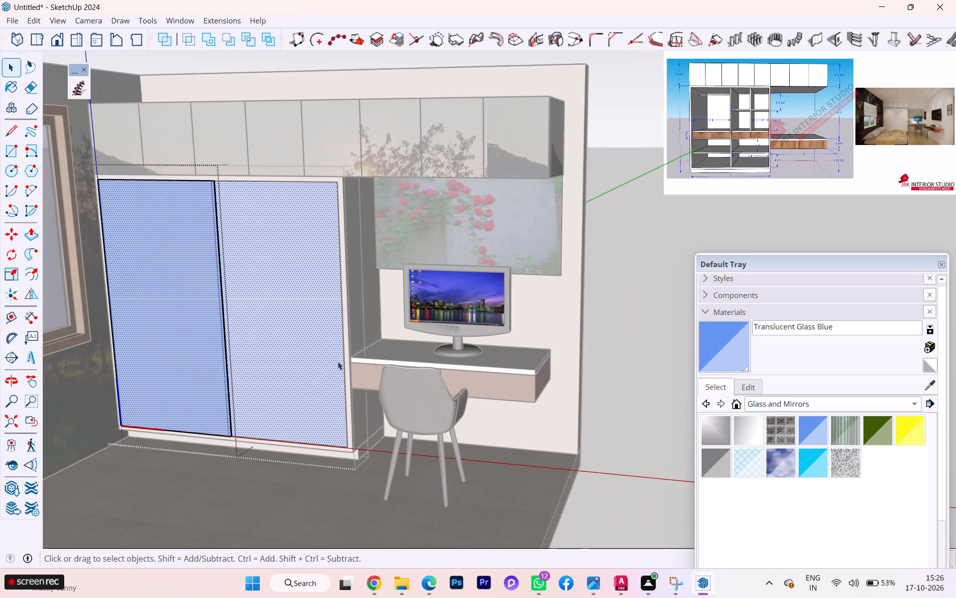
scroll(338, 361, "down", 3)
scroll(346, 360, "up", 3)
scroll(348, 360, "down", 4)
left_click(619, 376)
left_click(582, 376)
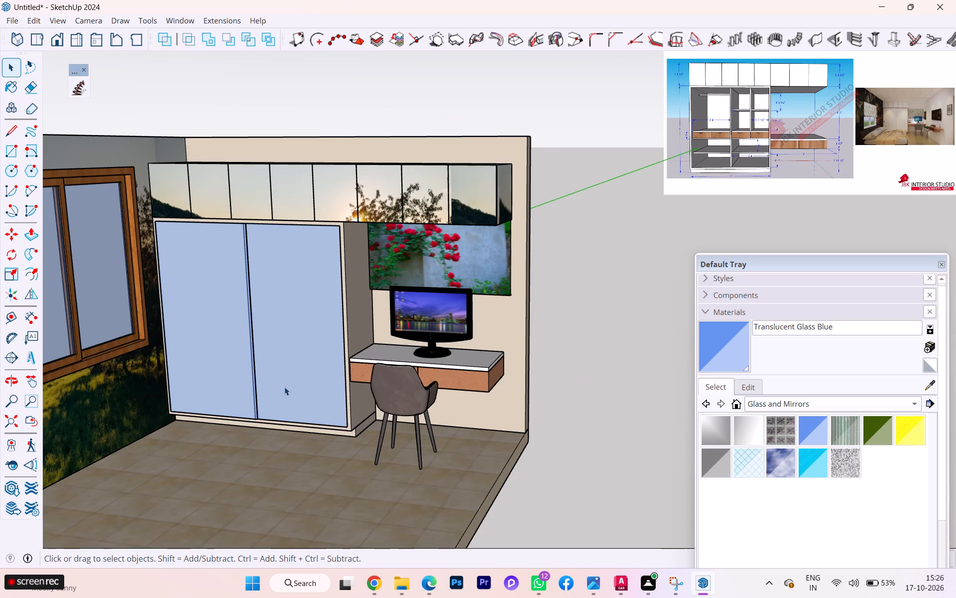
Examine the repainted wardrobe doors and their meeting edge from several angles around the room.
scroll(284, 387, "down", 2)
middle_click_drag(285, 392, 282, 441)
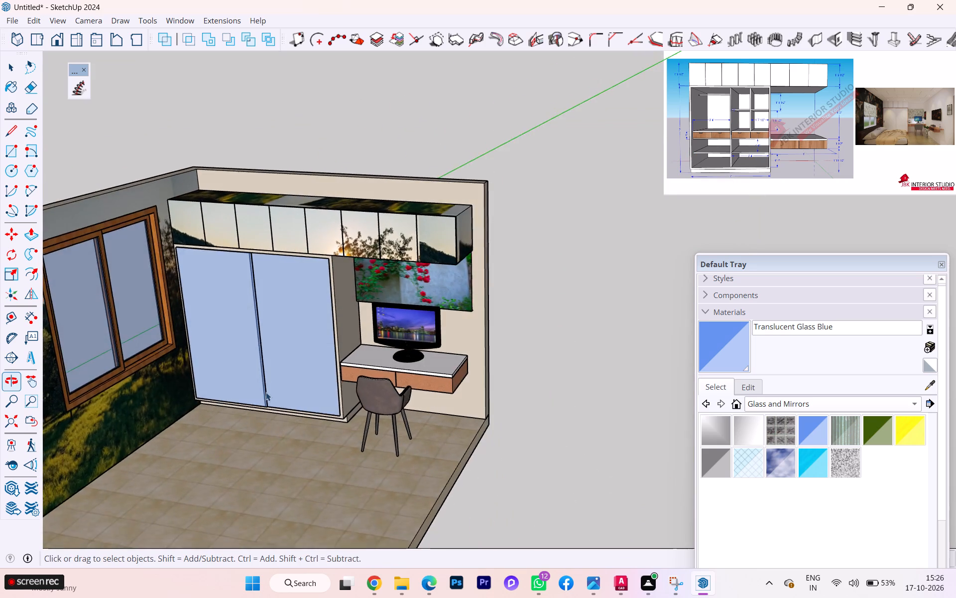
scroll(272, 361, "up", 9)
scroll(358, 363, "up", 2)
scroll(358, 363, "down", 1)
scroll(358, 363, "up", 1)
scroll(358, 363, "down", 4)
middle_click_drag(352, 367, 342, 376)
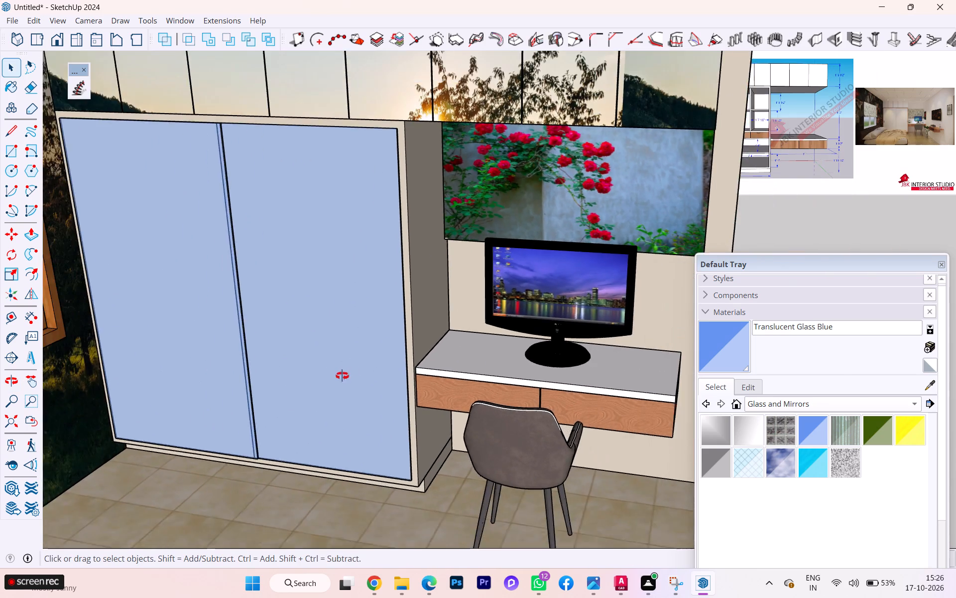
middle_click_drag(342, 376, 172, 393)
scroll(298, 346, "down", 5)
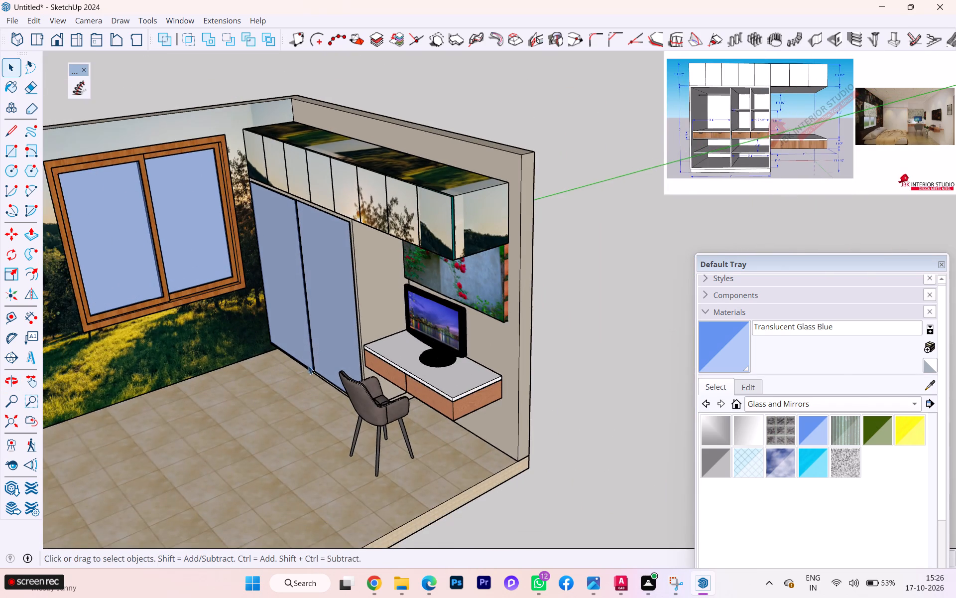
scroll(319, 336, "up", 5)
scroll(342, 324, "down", 2)
scroll(342, 324, "up", 7)
scroll(331, 382, "up", 4)
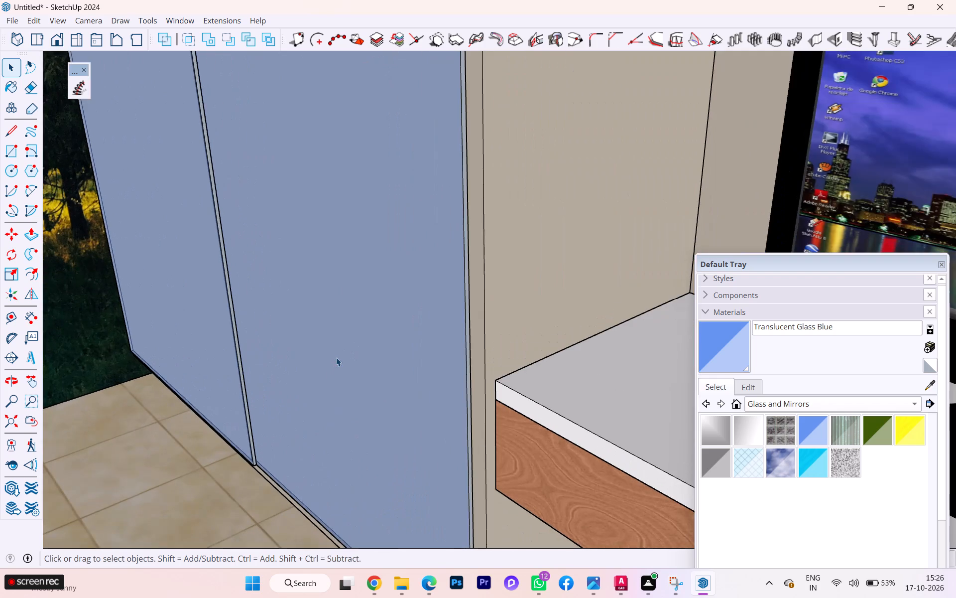
Examine the blue glass wardrobe doors up close and together with the study unit from the front.
scroll(339, 354, "down", 3)
scroll(340, 354, "up", 2)
scroll(345, 352, "down", 3)
scroll(345, 351, "up", 1)
scroll(345, 351, "down", 4)
scroll(346, 349, "up", 2)
scroll(346, 349, "down", 3)
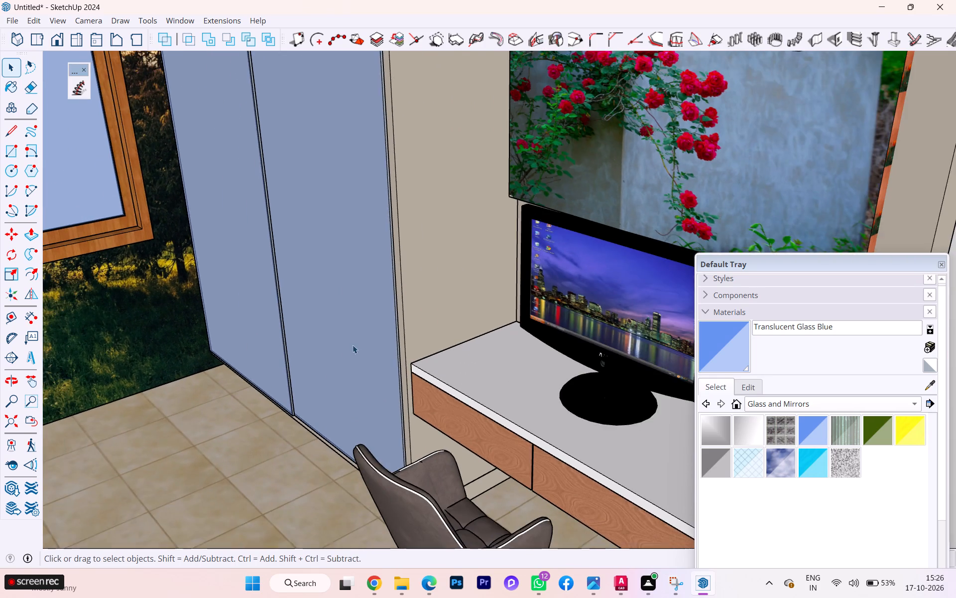
scroll(356, 341, "down", 2)
scroll(356, 341, "up", 1)
scroll(356, 341, "down", 6)
middle_click_drag(422, 327, 503, 239)
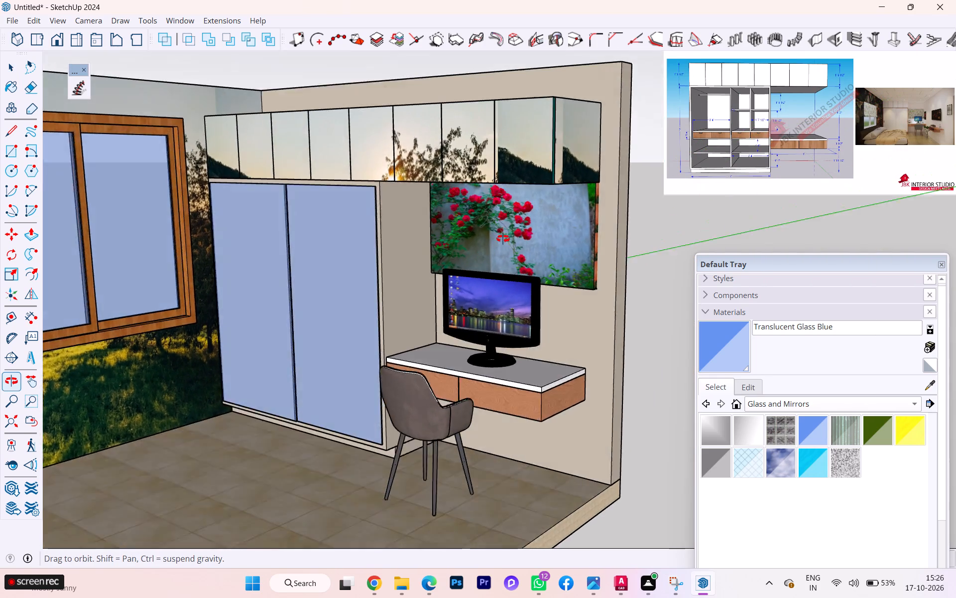
middle_click_drag(503, 239, 529, 227)
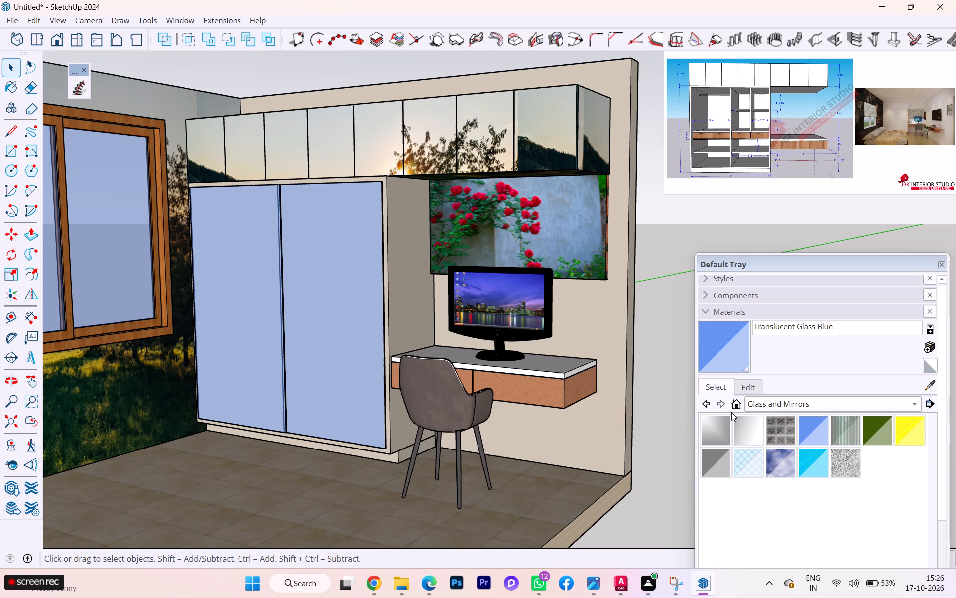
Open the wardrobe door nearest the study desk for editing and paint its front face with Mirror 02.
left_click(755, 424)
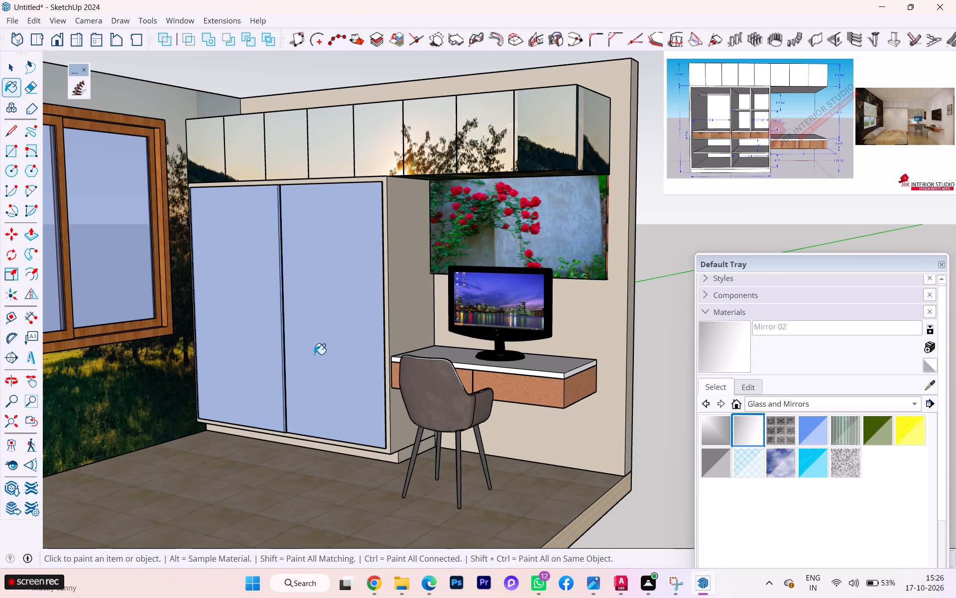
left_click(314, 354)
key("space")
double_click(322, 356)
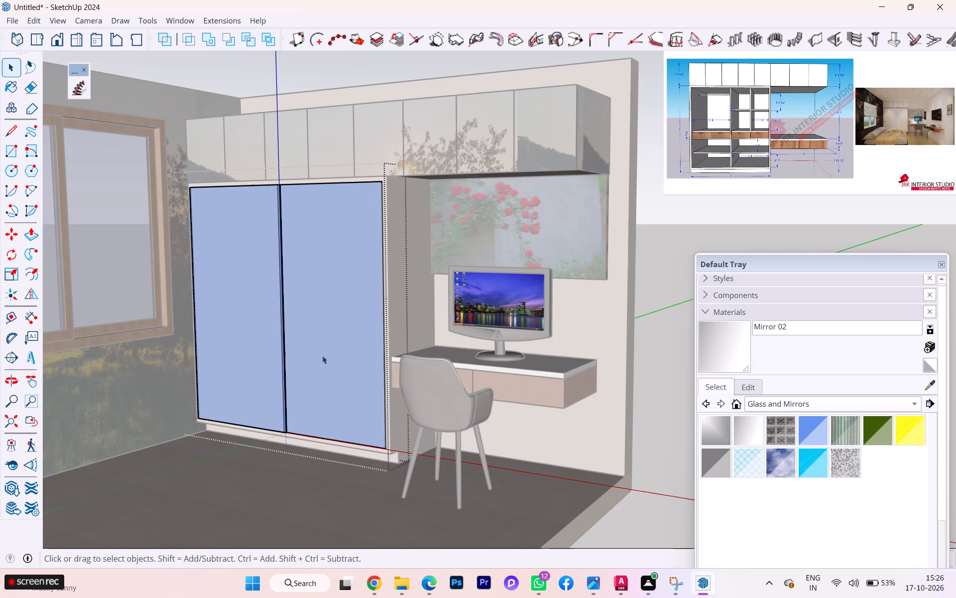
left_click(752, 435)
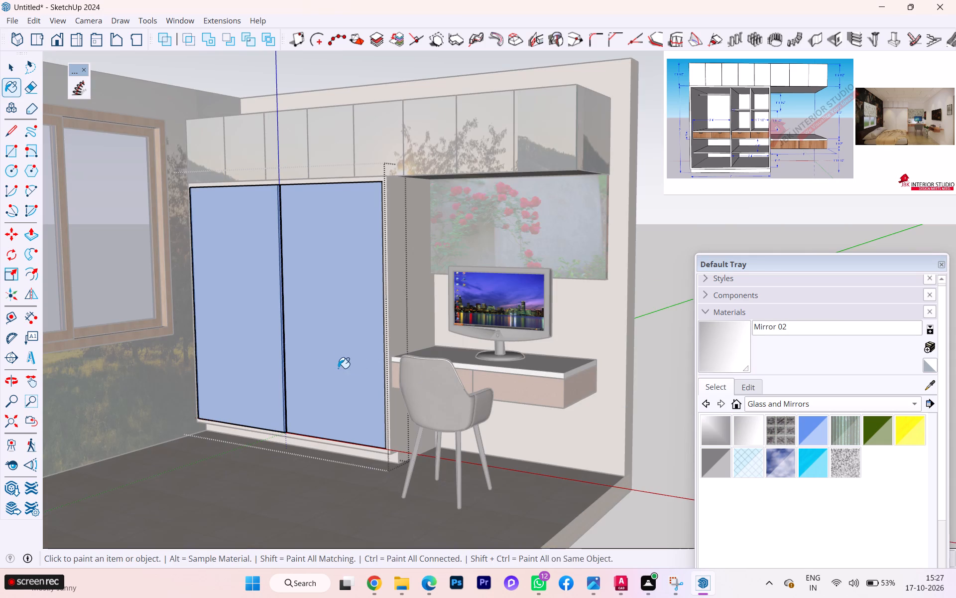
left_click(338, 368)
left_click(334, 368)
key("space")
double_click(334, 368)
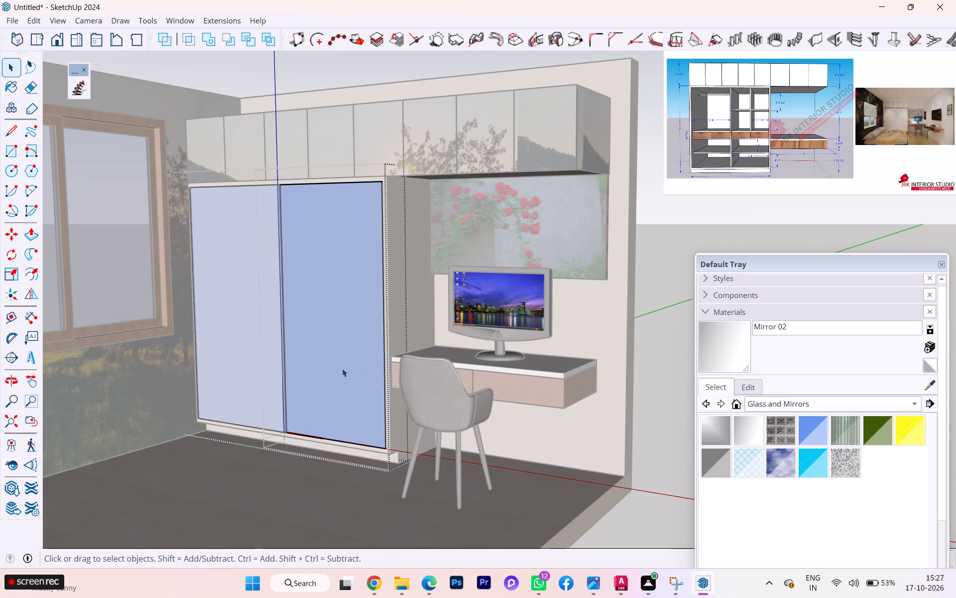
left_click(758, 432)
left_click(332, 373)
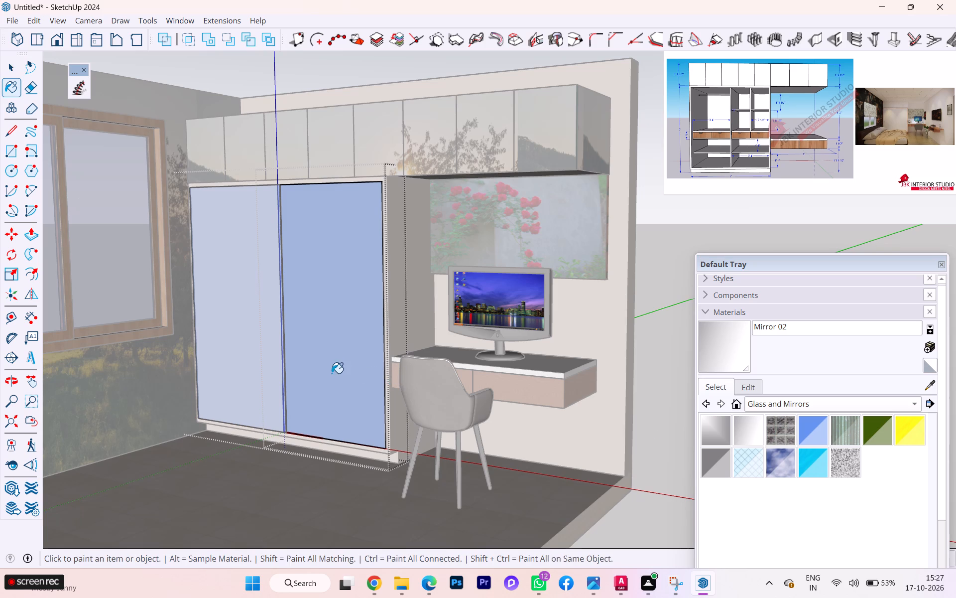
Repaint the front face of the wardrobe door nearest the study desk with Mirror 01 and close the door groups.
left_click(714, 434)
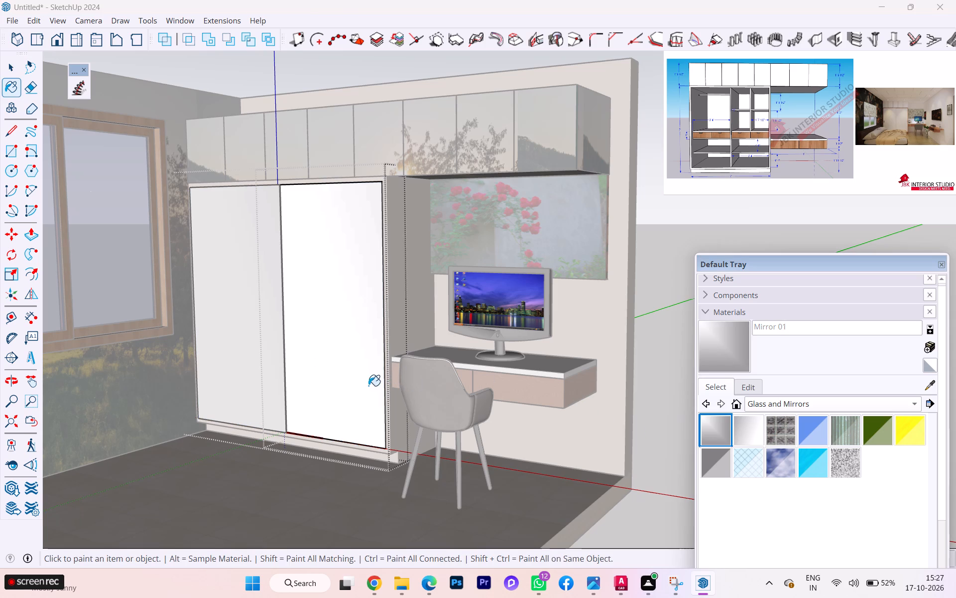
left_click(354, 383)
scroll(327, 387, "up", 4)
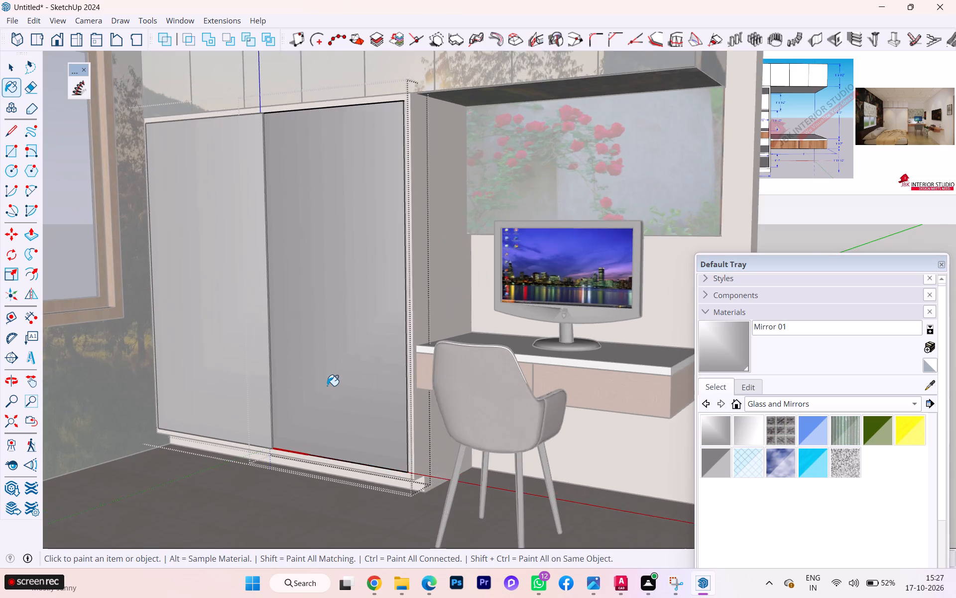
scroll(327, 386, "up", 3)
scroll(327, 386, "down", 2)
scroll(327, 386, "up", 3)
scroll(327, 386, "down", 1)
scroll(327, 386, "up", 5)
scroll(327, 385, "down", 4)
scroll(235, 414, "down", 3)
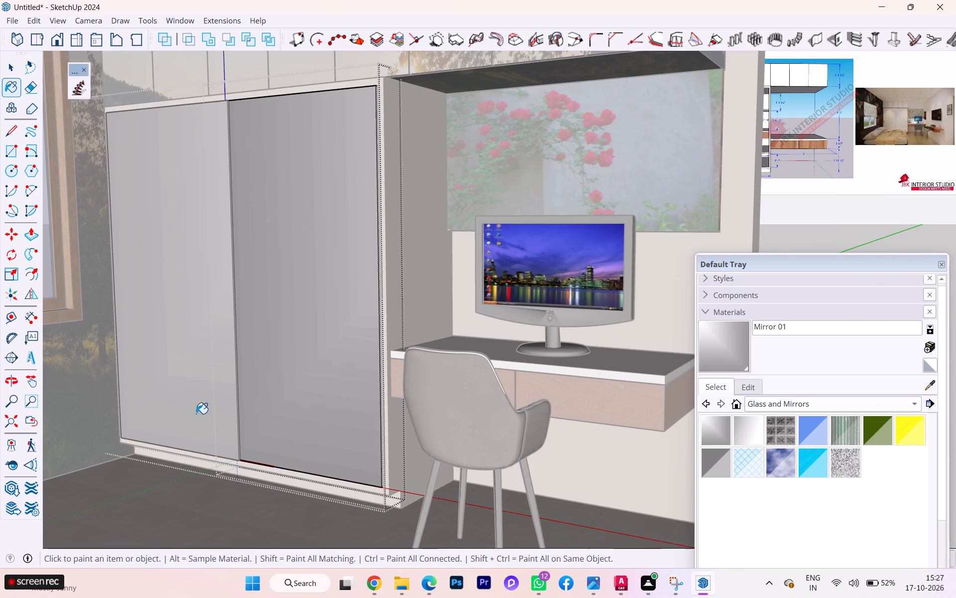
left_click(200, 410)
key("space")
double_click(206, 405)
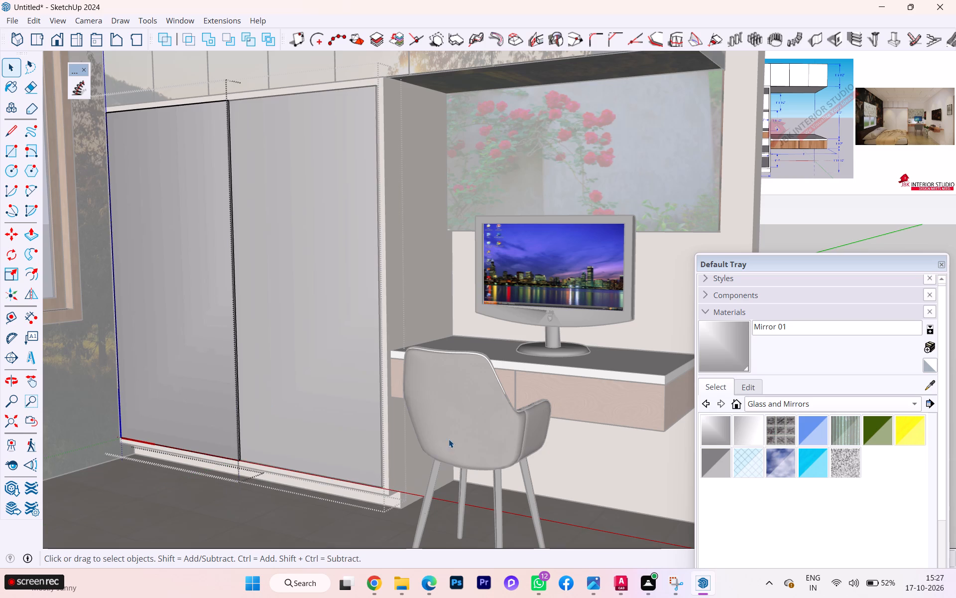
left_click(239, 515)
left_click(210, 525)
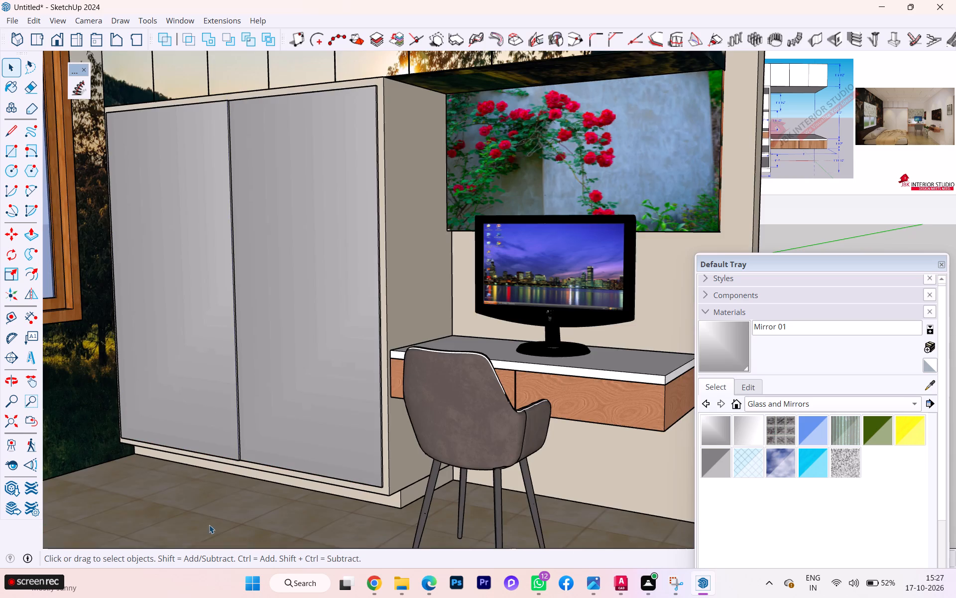
Open the door nearest the study desk, paint its front face with Translucent Glass Sky Reflection, and close the door groups.
scroll(257, 469, "down", 2)
scroll(261, 464, "up", 3)
scroll(261, 464, "down", 1)
scroll(264, 462, "up", 1)
scroll(264, 462, "down", 1)
middle_click_drag(278, 456, 523, 431)
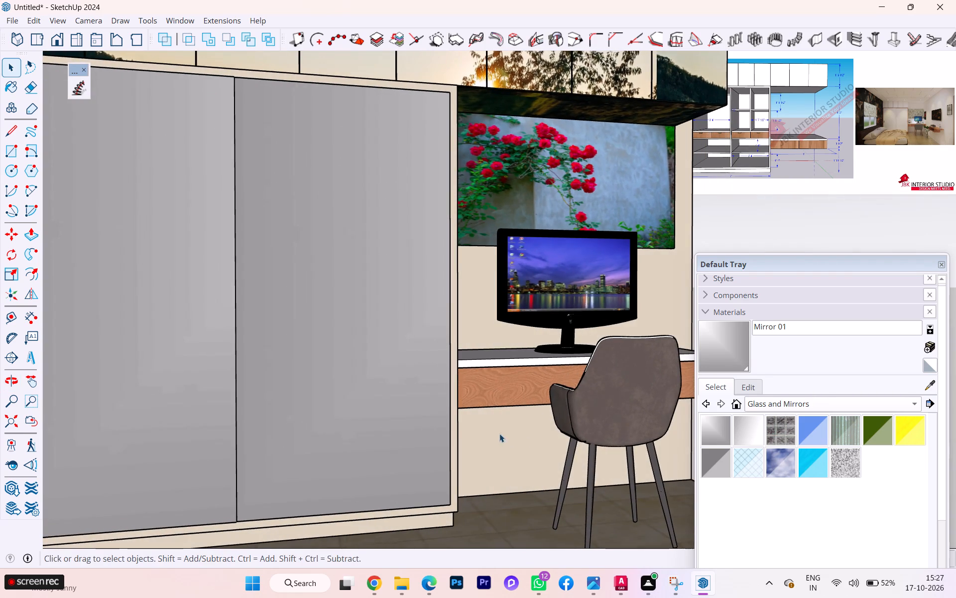
scroll(499, 434, "down", 2)
middle_click_drag(477, 437, 367, 493)
scroll(407, 426, "up", 5)
scroll(408, 427, "down", 2)
left_click(364, 397)
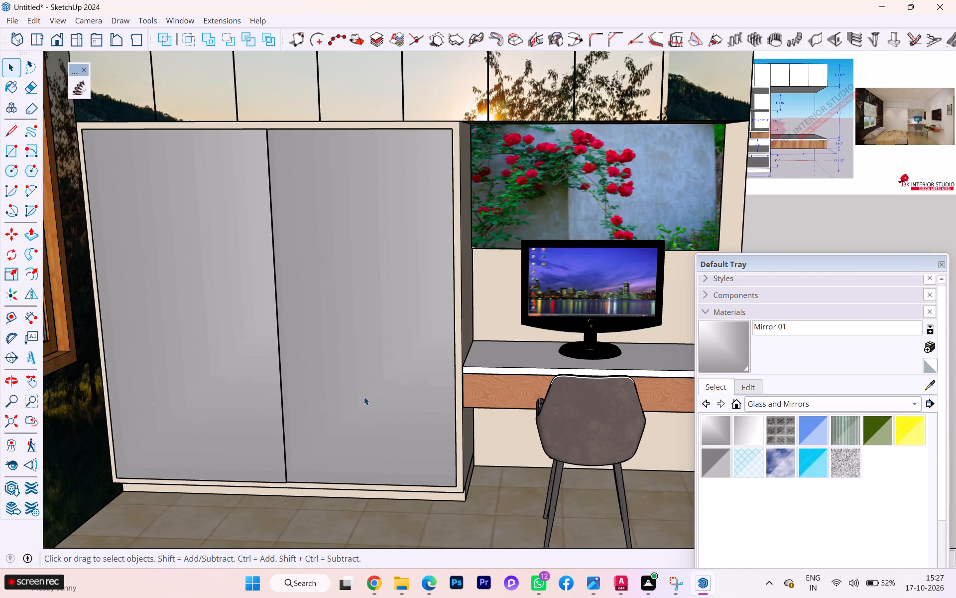
left_click(364, 397)
left_click(364, 397)
left_click(364, 397)
left_click(364, 397)
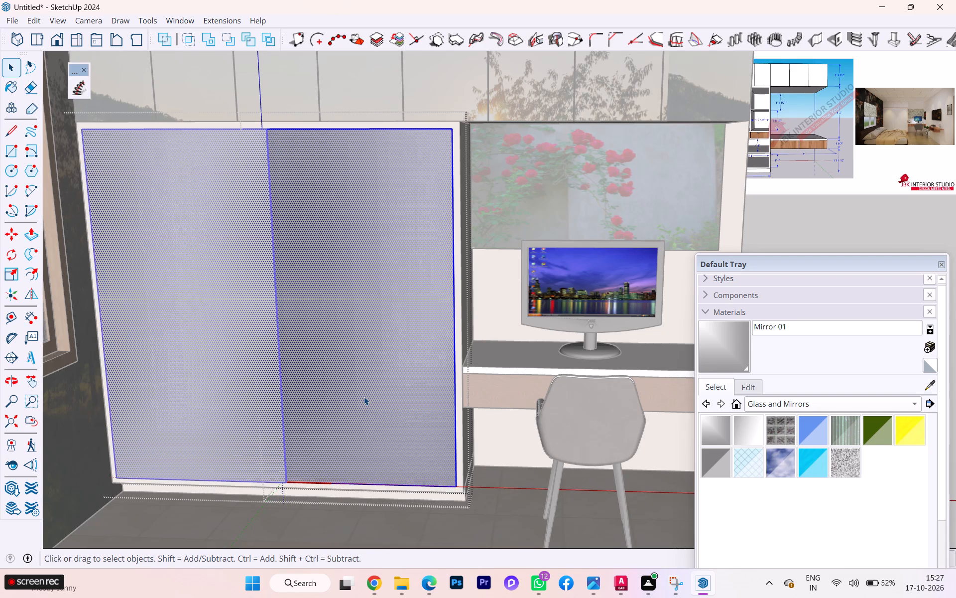
left_click(364, 397)
left_click(364, 397)
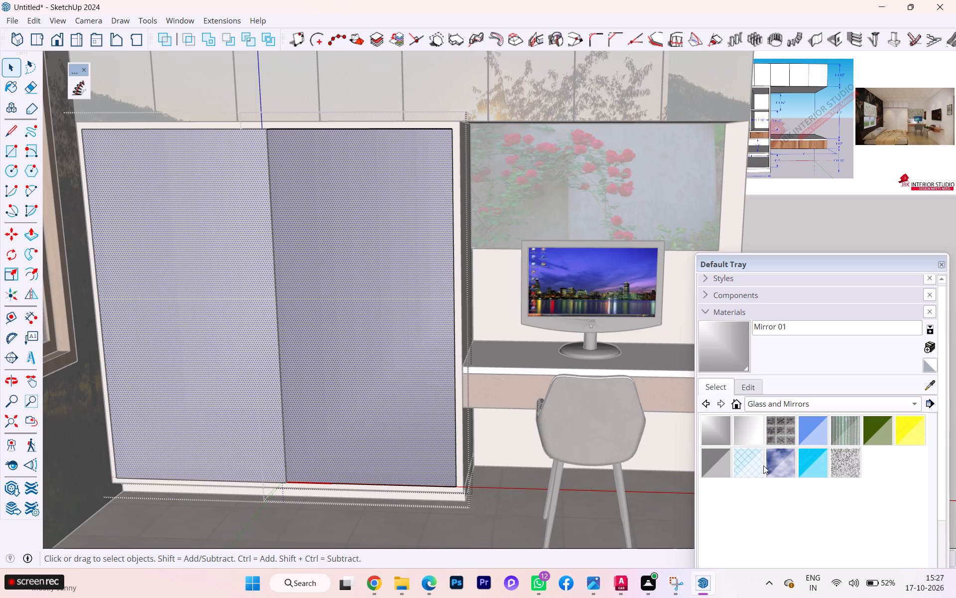
left_click(777, 461)
left_click(363, 429)
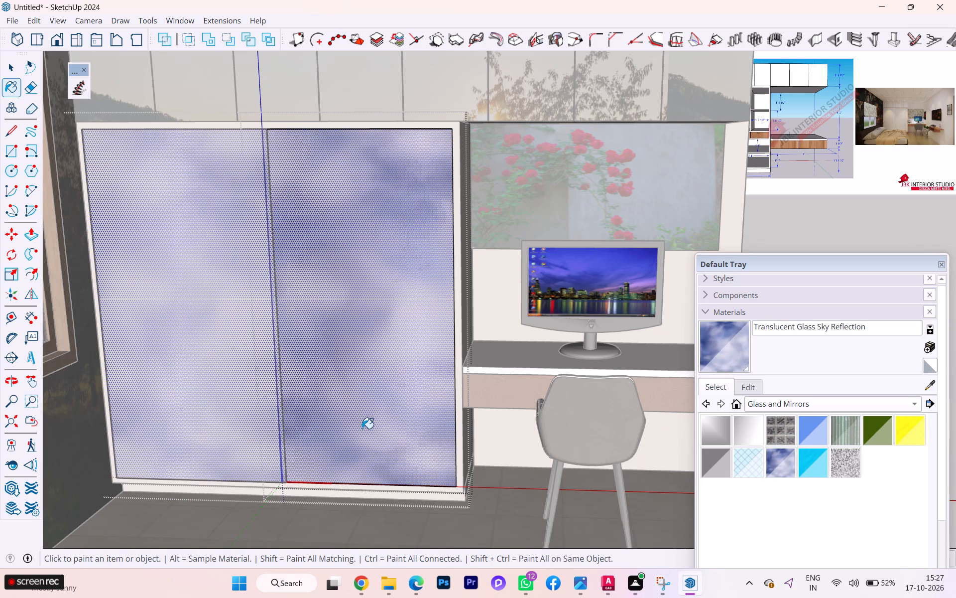
scroll(362, 429, "down", 6)
key("space")
double_click(617, 425)
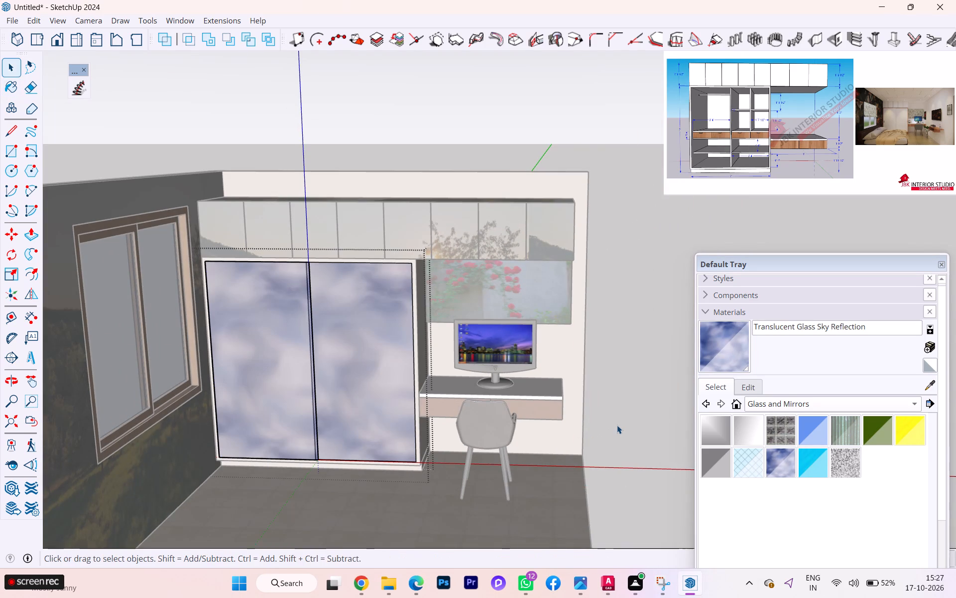
scroll(432, 436, "down", 2)
left_click(604, 425)
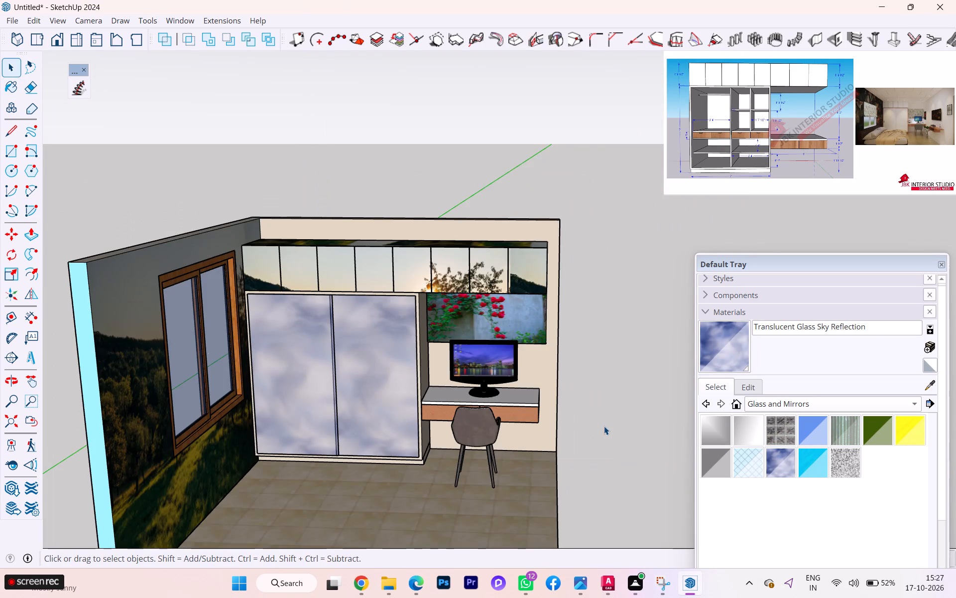
Open the door nearest the study desk for editing and paint its narrow side face with Translucent Glass Sky Reflection.
middle_click_drag(604, 426, 304, 469)
scroll(604, 426, "down", 1)
scroll(389, 386, "up", 6)
scroll(451, 336, "down", 2)
scroll(451, 336, "up", 2)
scroll(523, 323, "up", 3)
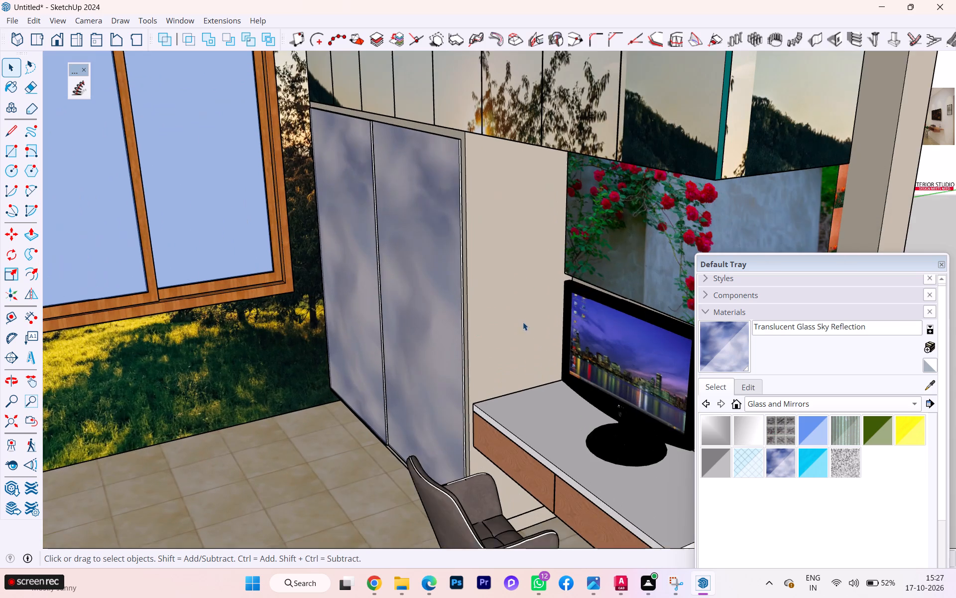
scroll(481, 327, "up", 4)
scroll(465, 322, "down", 1)
scroll(465, 322, "up", 8)
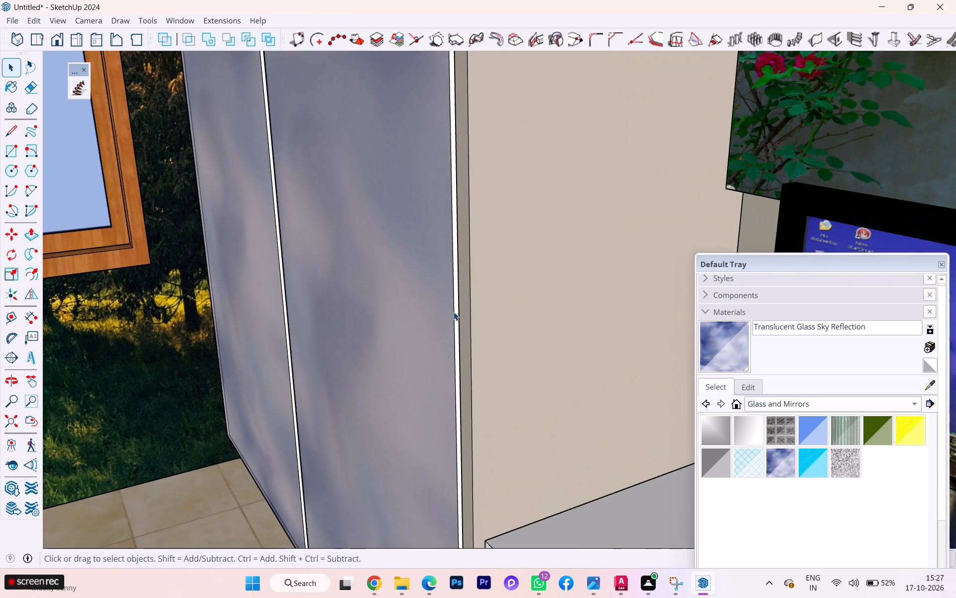
left_click(454, 312)
scroll(454, 312, "up", 4)
double_click(456, 306)
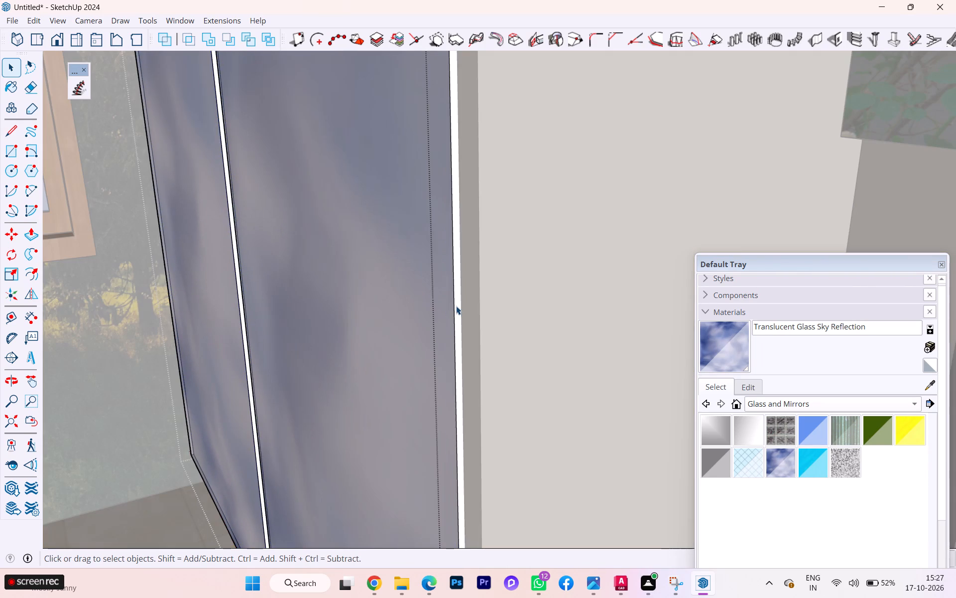
left_click(456, 306)
double_click(456, 306)
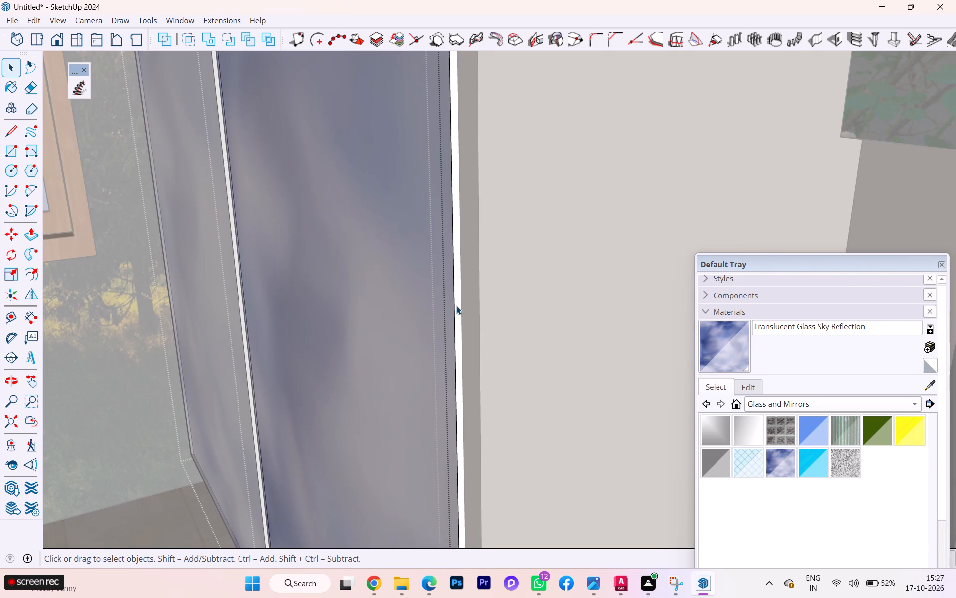
double_click(456, 306)
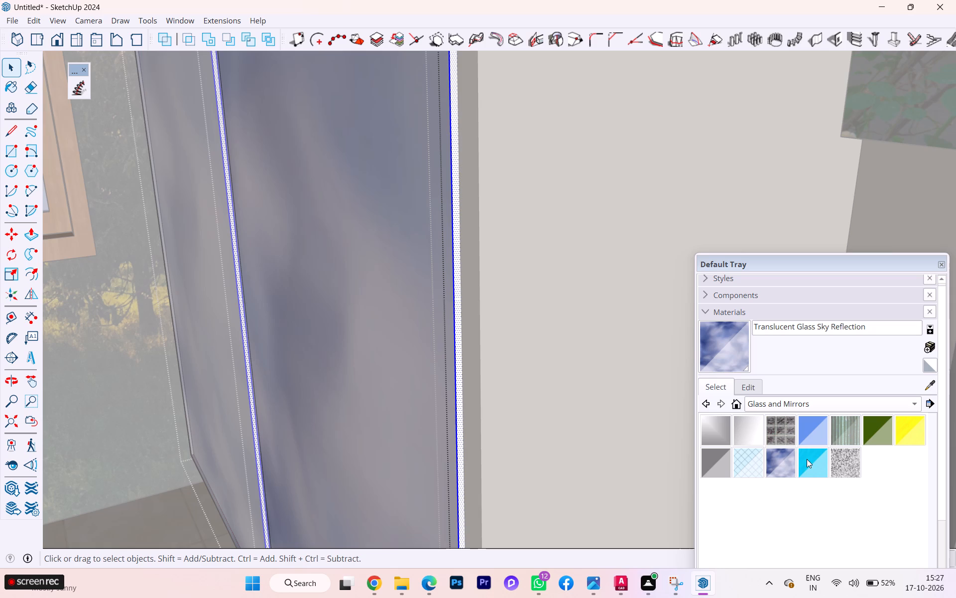
left_click(781, 470)
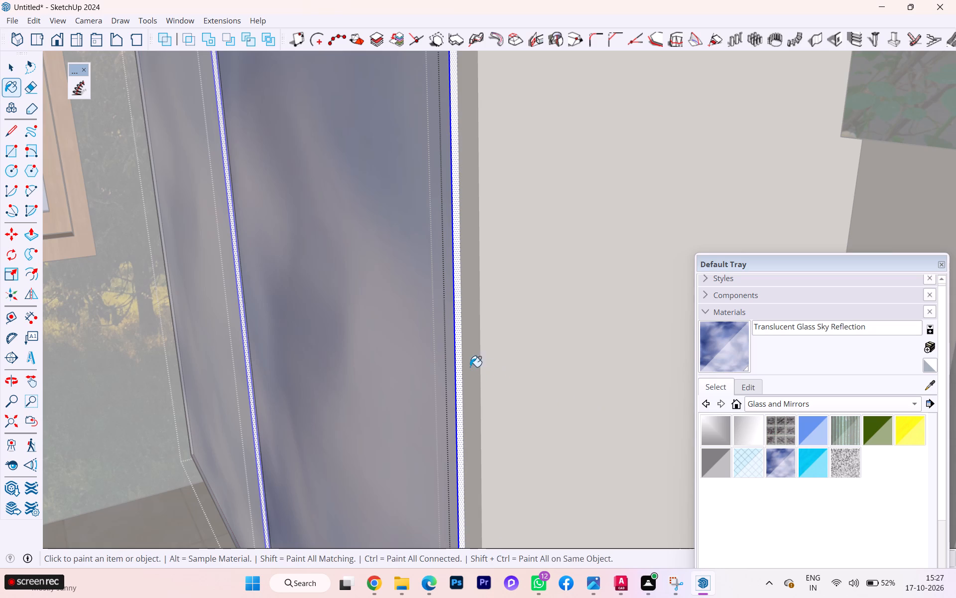
left_click(459, 359)
Inspect the repainted door side edges and the doors' meeting line up close, and close the door groups.
scroll(449, 363, "down", 14)
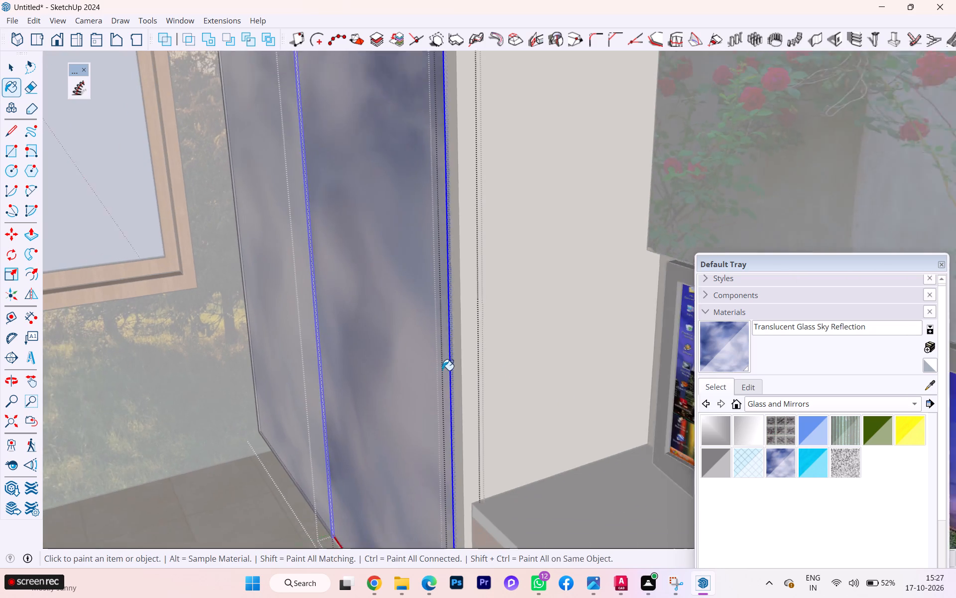
scroll(442, 370, "down", 1)
scroll(442, 370, "up", 3)
scroll(326, 385, "up", 4)
scroll(320, 385, "down", 1)
scroll(319, 385, "up", 6)
scroll(317, 385, "down", 1)
scroll(317, 385, "up", 7)
scroll(320, 377, "down", 1)
scroll(320, 377, "up", 1)
scroll(320, 377, "down", 4)
scroll(320, 377, "up", 2)
scroll(320, 377, "down", 2)
scroll(320, 377, "up", 3)
scroll(320, 371, "down", 4)
scroll(320, 371, "up", 1)
scroll(320, 371, "down", 2)
scroll(320, 371, "up", 3)
scroll(319, 368, "down", 2)
scroll(319, 368, "up", 3)
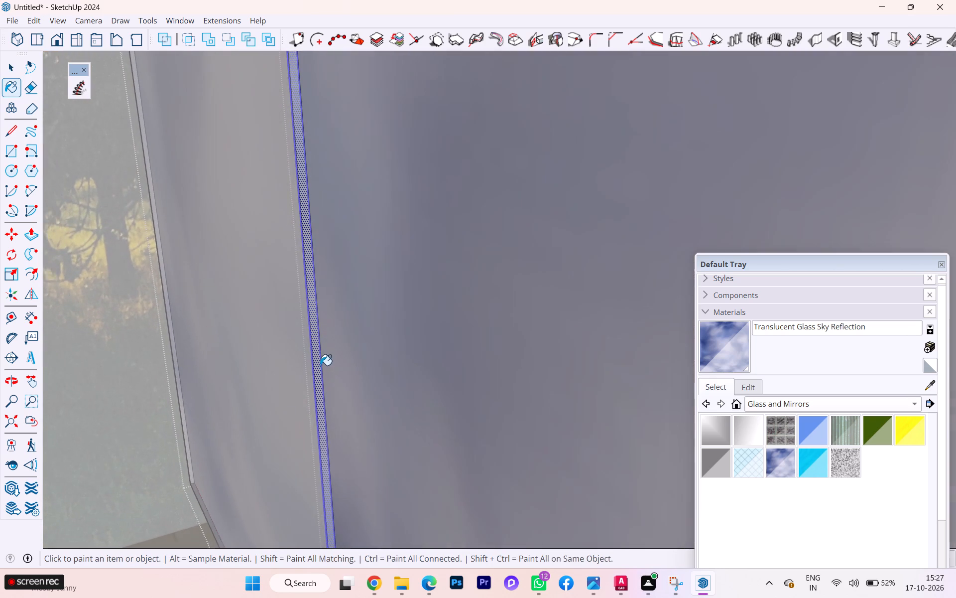
key("space")
scroll(321, 365, "up", 1)
scroll(353, 358, "down", 9)
scroll(420, 373, "up", 1)
scroll(420, 373, "down", 3)
scroll(424, 379, "up", 2)
scroll(424, 379, "down", 1)
scroll(424, 379, "up", 1)
scroll(424, 379, "down", 2)
scroll(424, 379, "up", 2)
scroll(424, 379, "down", 2)
scroll(424, 381, "up", 1)
scroll(417, 383, "down", 7)
scroll(394, 390, "up", 1)
scroll(394, 390, "down", 3)
scroll(394, 390, "up", 1)
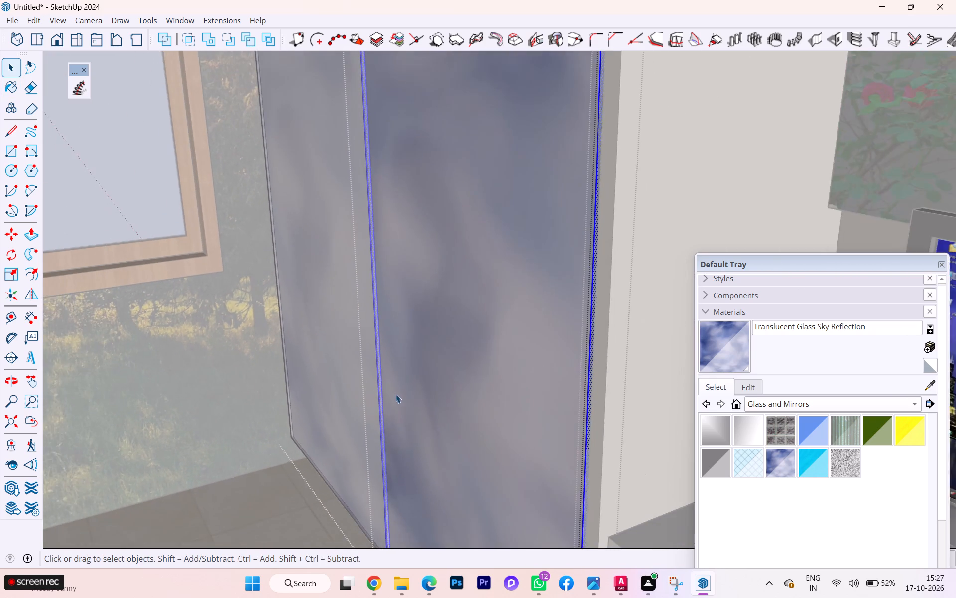
scroll(407, 387, "down", 7)
left_click(299, 495)
scroll(321, 471, "down", 5)
scroll(331, 463, "up", 1)
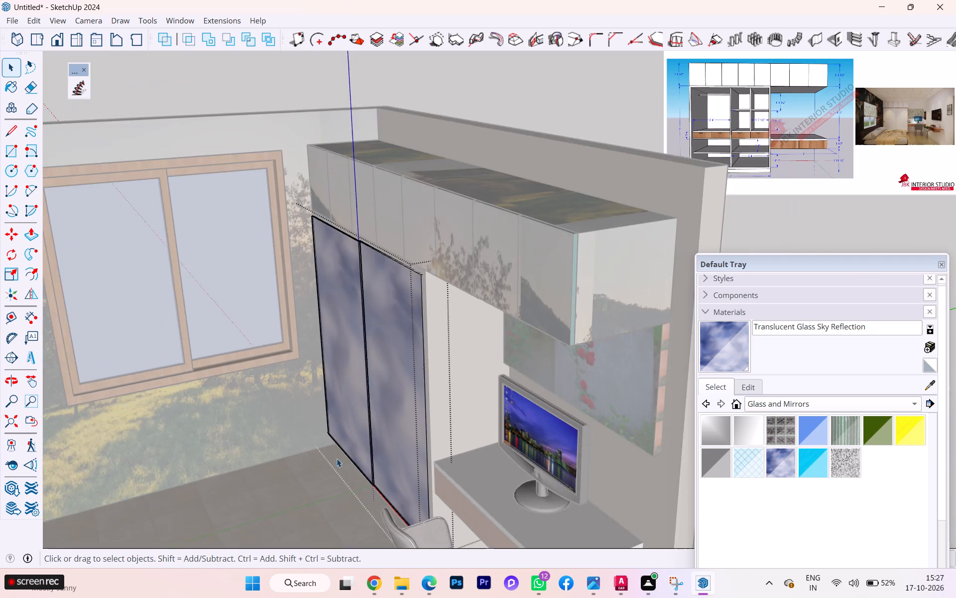
scroll(392, 409, "down", 3)
scroll(392, 409, "up", 1)
scroll(392, 409, "down", 1)
left_click(598, 392)
Review the sky-reflection wardrobe doors and the whole room from several angles.
scroll(365, 460, "up", 3)
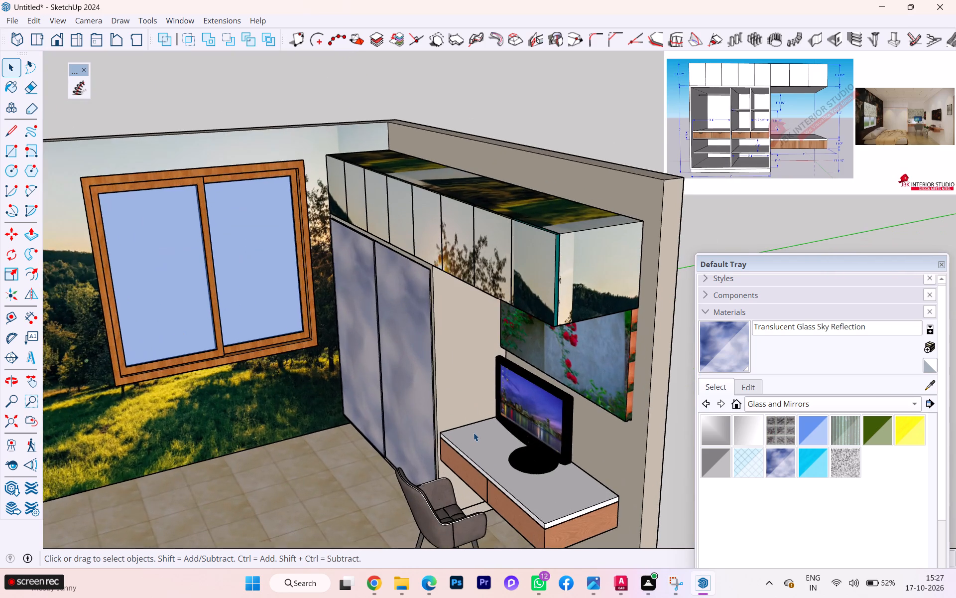
scroll(474, 432, "up", 5)
scroll(475, 433, "down", 1)
middle_click_drag(475, 433, 603, 386)
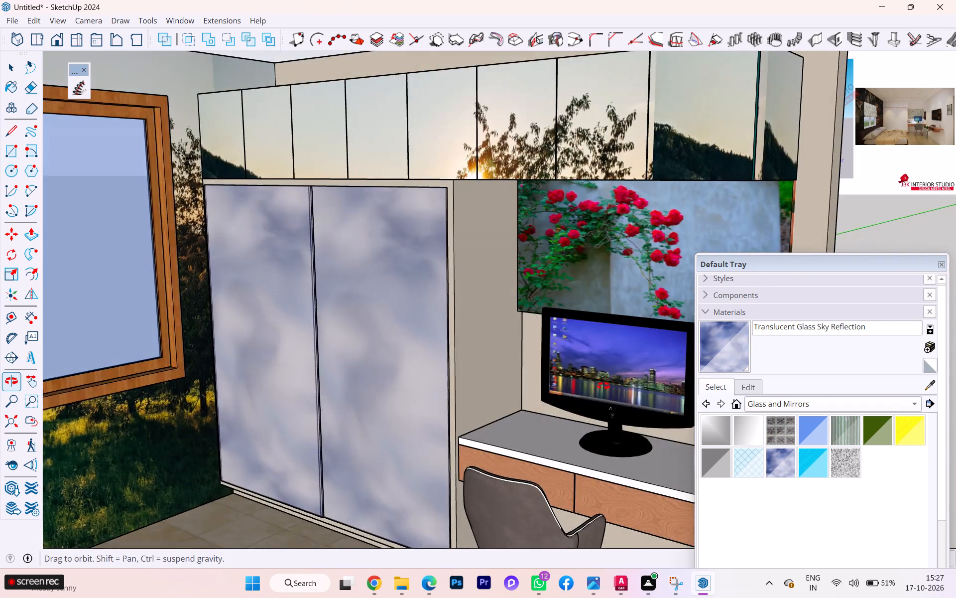
middle_click_drag(603, 386, 487, 414)
scroll(339, 422, "down", 2)
scroll(315, 430, "up", 1)
scroll(309, 432, "down", 1)
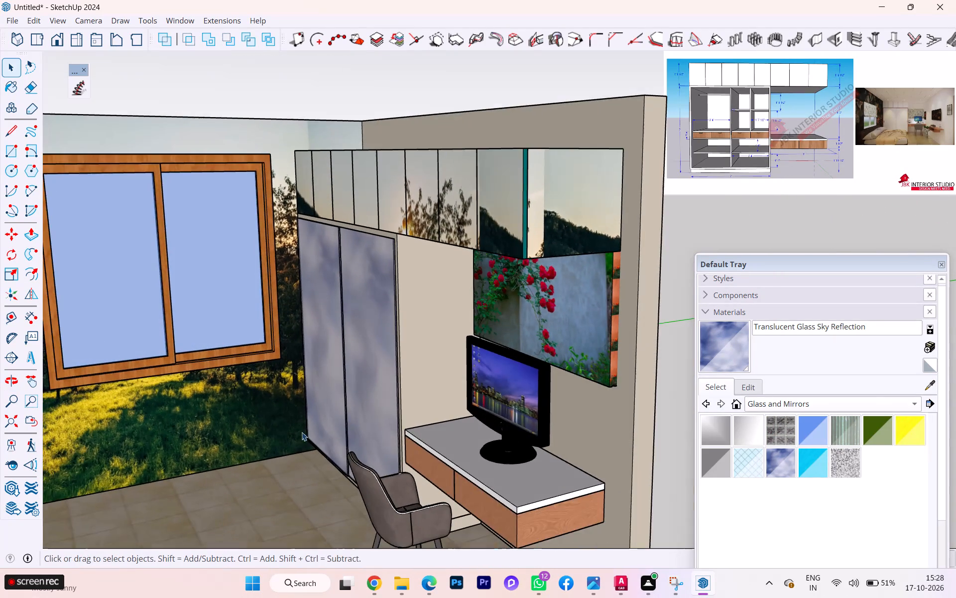
scroll(393, 336, "down", 3)
middle_click_drag(399, 336, 539, 329)
scroll(384, 336, "down", 8)
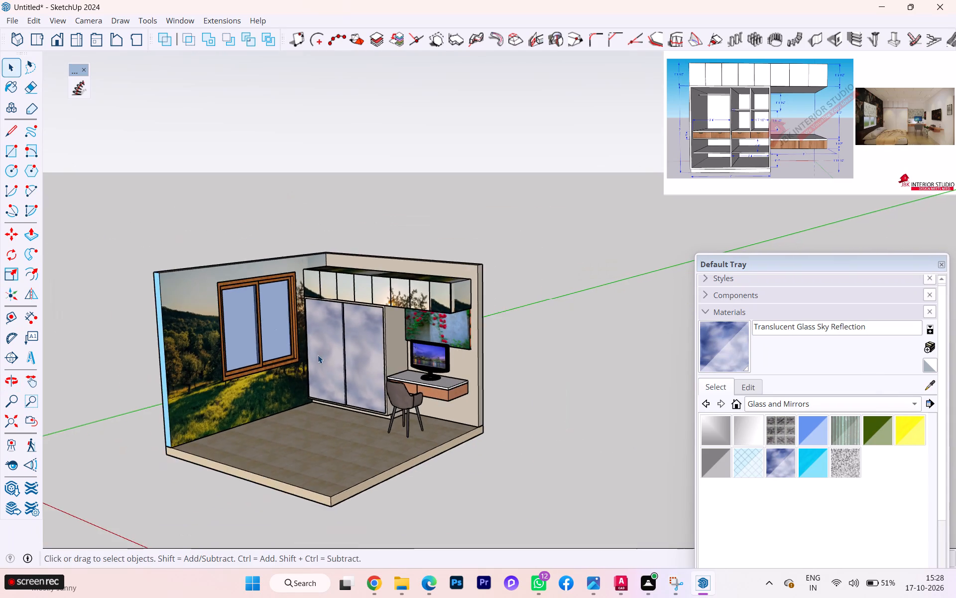
middle_click_drag(321, 357, 431, 331)
scroll(355, 441, "up", 3)
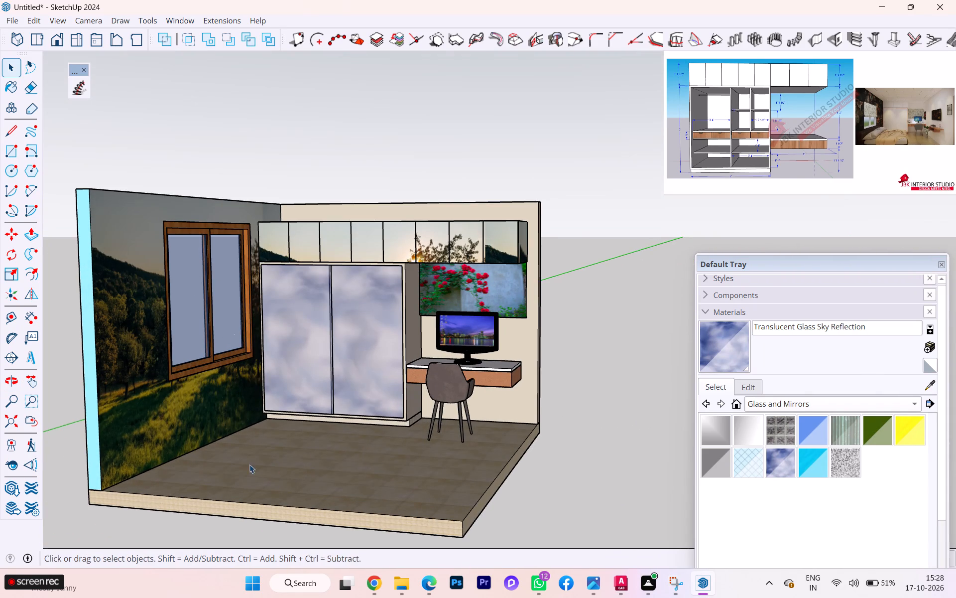
Open the window wall for editing, sample 0005_LightPink from its outer face, and paint the wall's narrow end face with it.
scroll(104, 454, "down", 1)
middle_click_drag(107, 451, 339, 383)
scroll(301, 391, "up", 2)
left_click(306, 386)
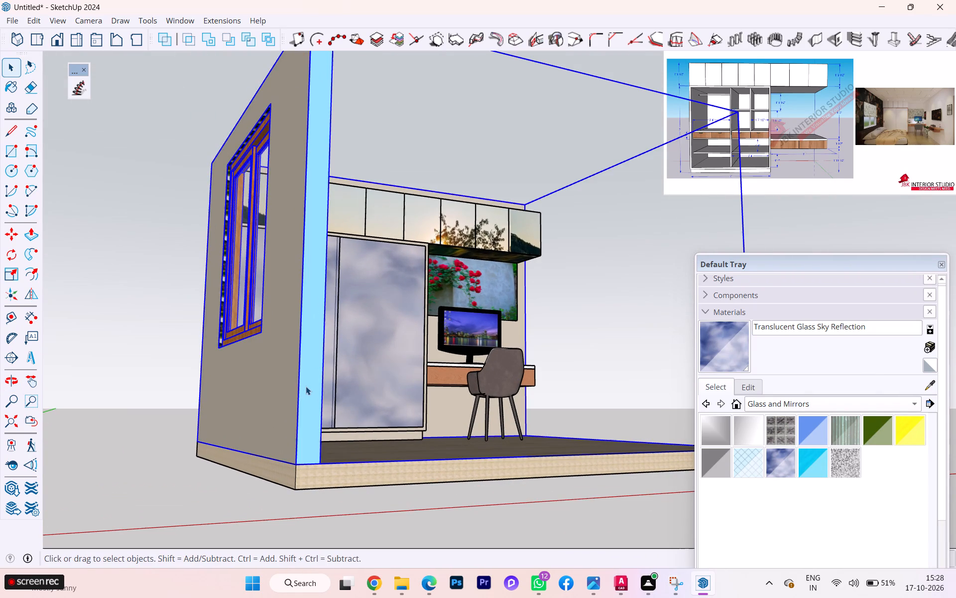
double_click(306, 386)
left_click(306, 386)
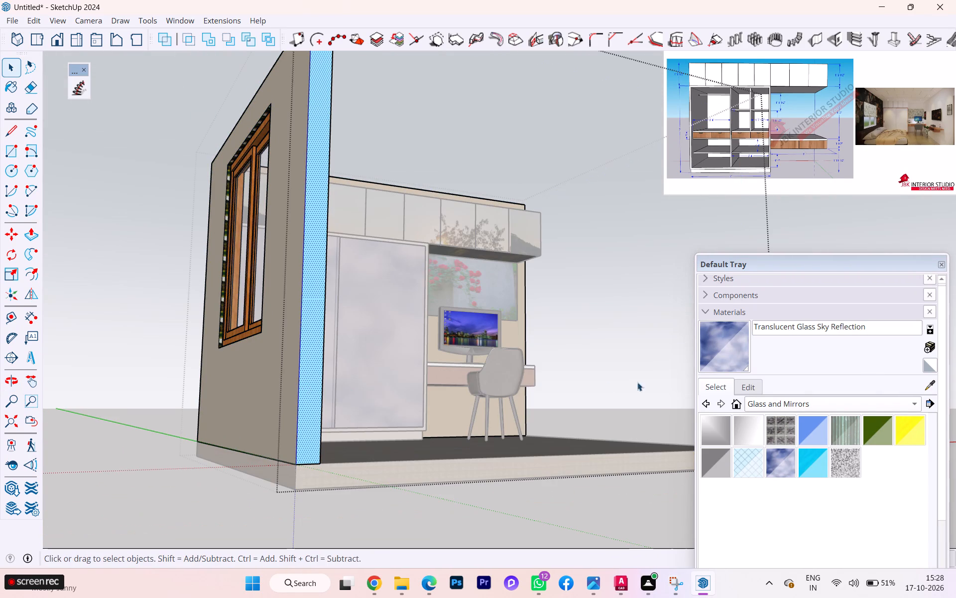
left_click(926, 381)
left_click(215, 395)
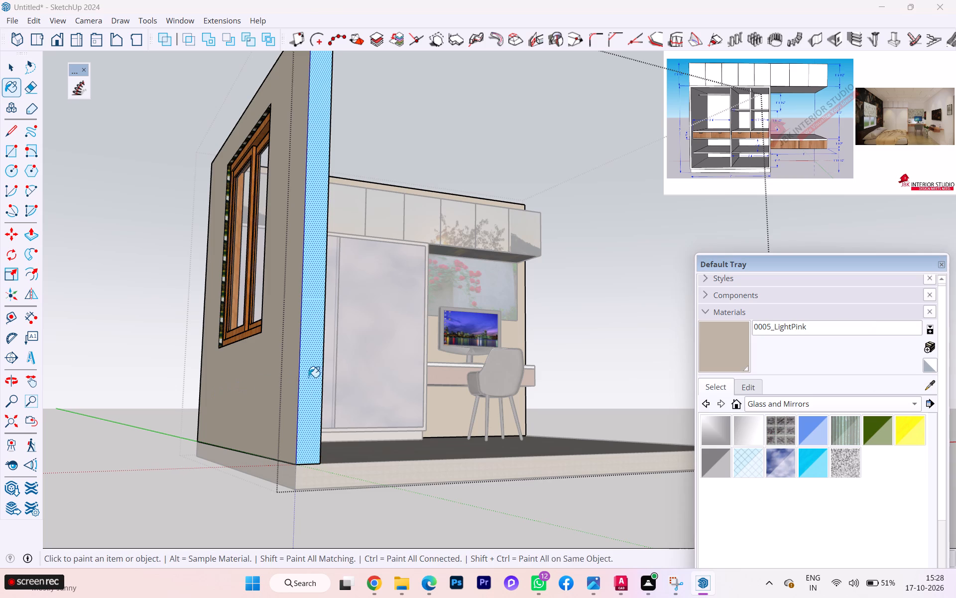
left_click(313, 373)
key("space")
left_click(176, 437)
middle_click_drag(312, 440, 287, 445)
scroll(312, 440, "down", 1)
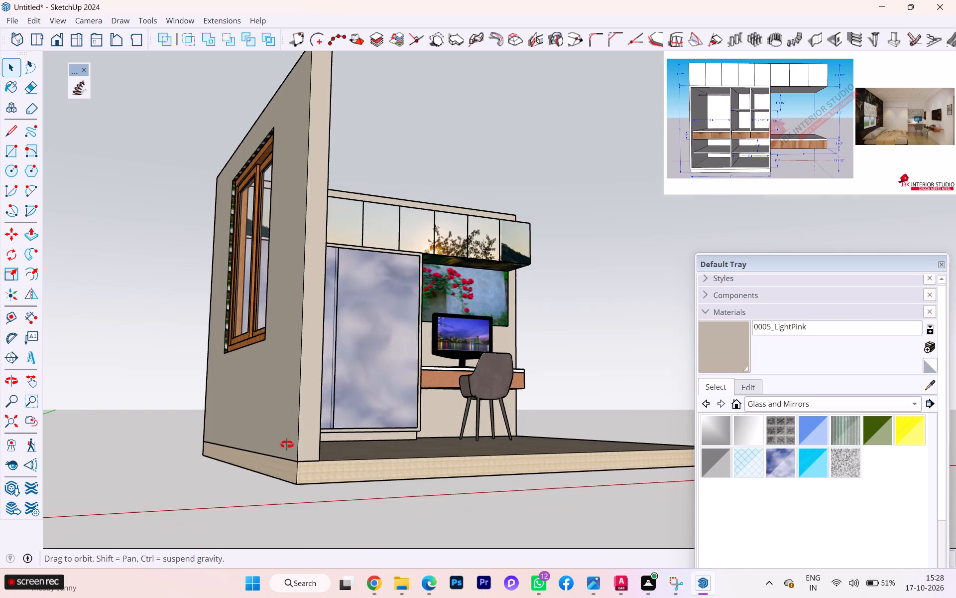
middle_click_drag(287, 445, 0, 522)
middle_click_drag(246, 490, 115, 548)
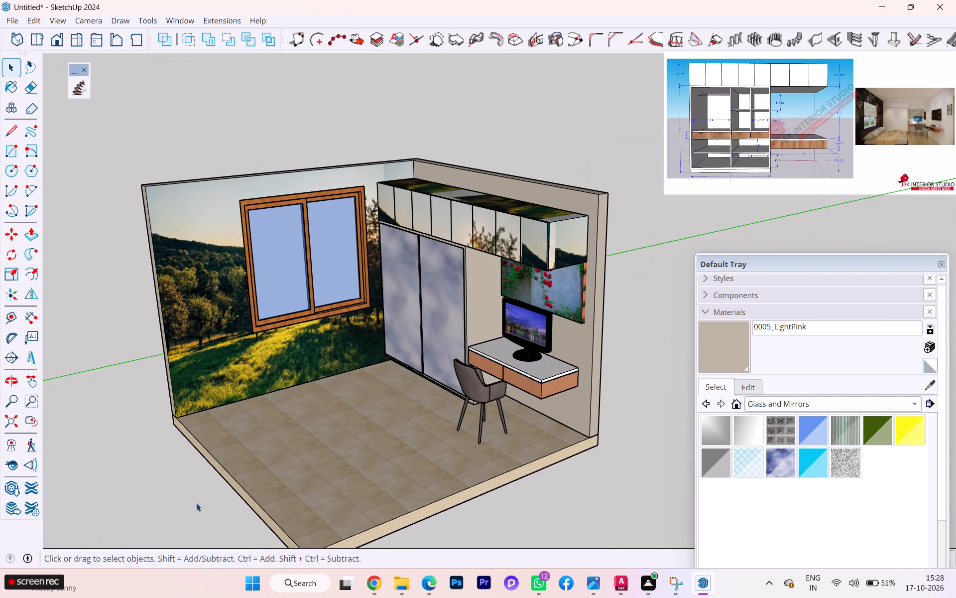
Turn on the visibility of the wall1 tag.
scroll(280, 470, "up", 2)
scroll(280, 470, "down", 3)
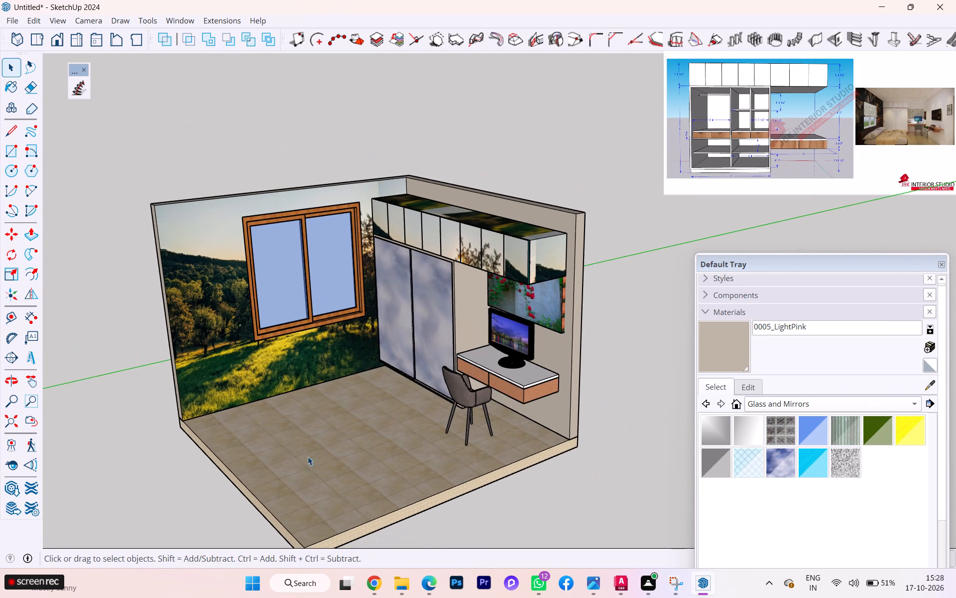
scroll(755, 386, "up", 2)
left_click(706, 320)
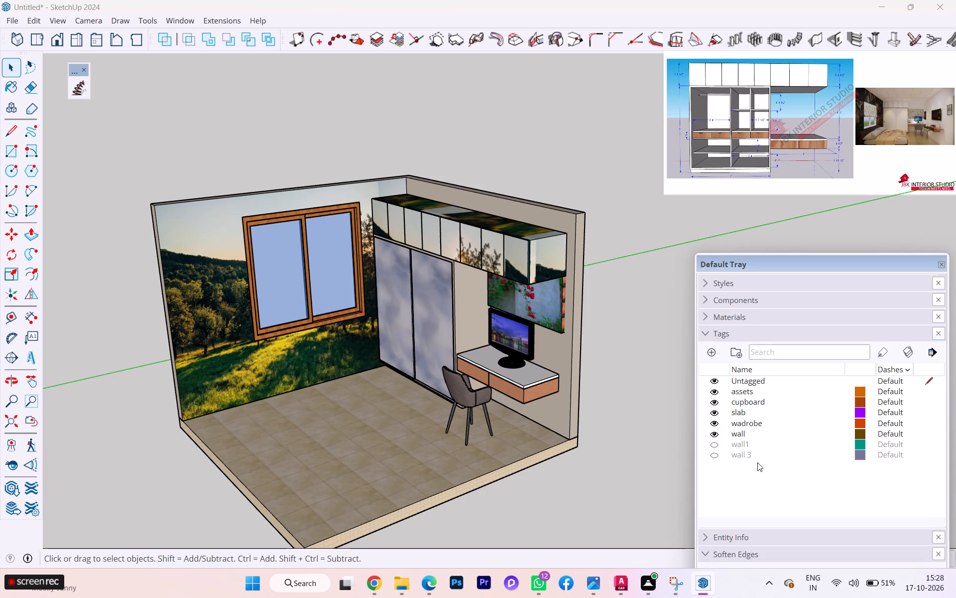
left_click(717, 444)
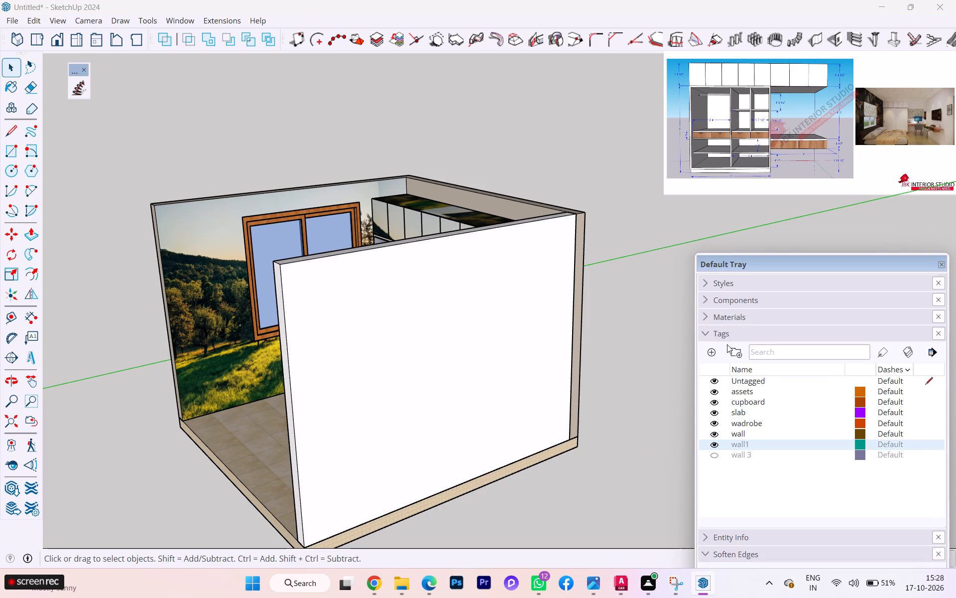
Paint the white side wall beside the study desk with 0005_LightPink.
left_click(704, 317)
scroll(596, 377, "up", 1)
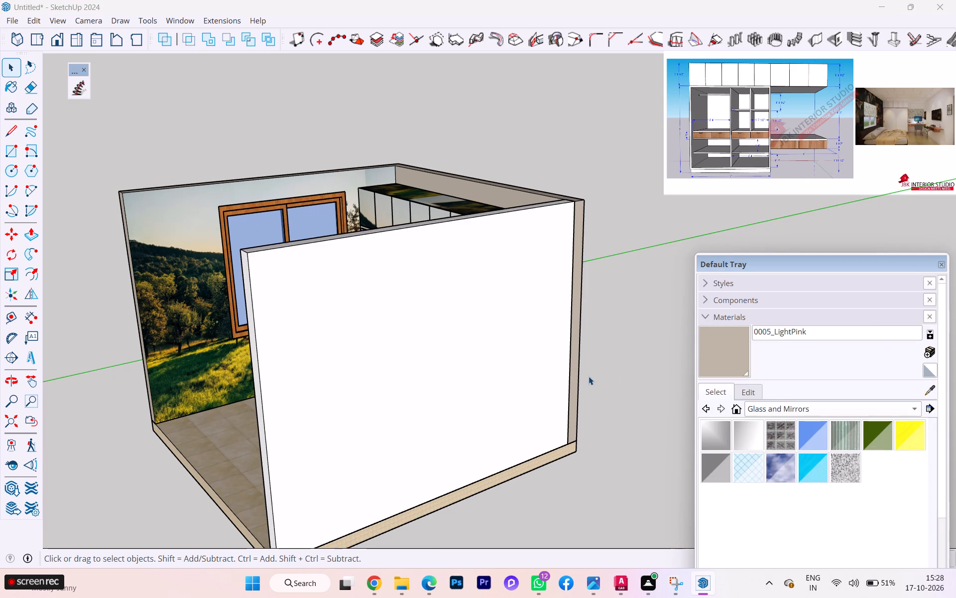
left_click(929, 388)
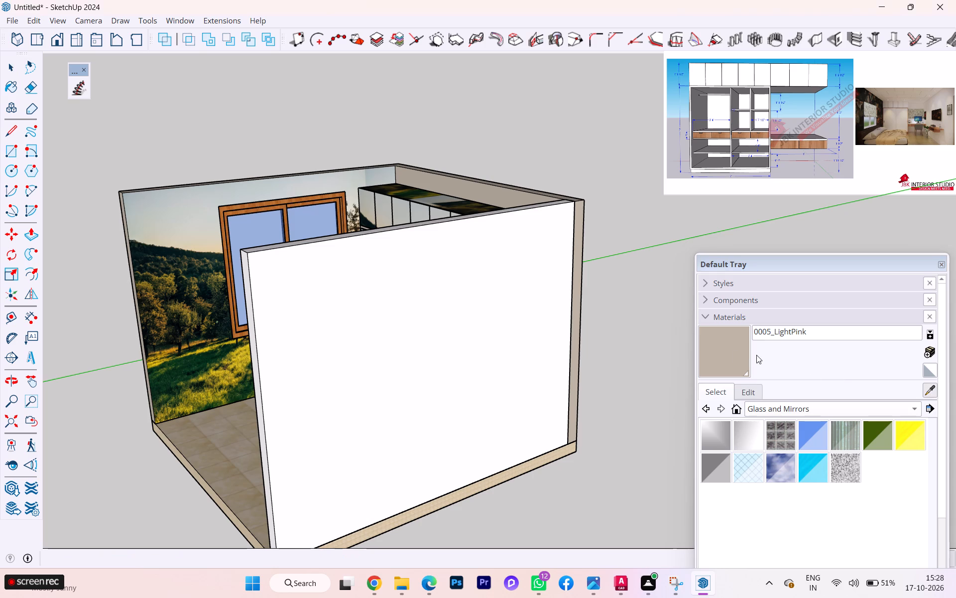
left_click(729, 348)
left_click(519, 362)
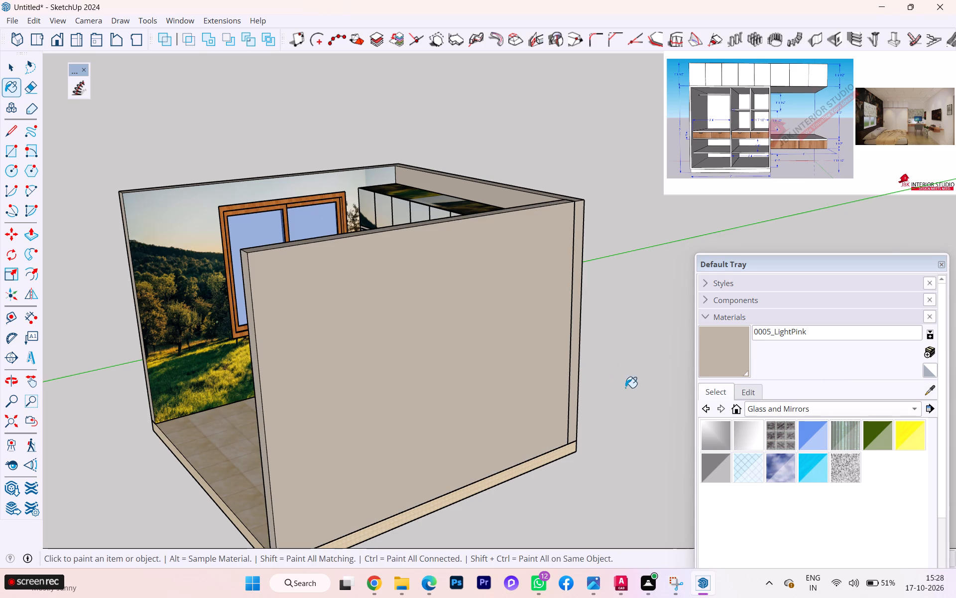
scroll(593, 384, "down", 2)
middle_click_drag(592, 385, 735, 374)
key("space")
Review the wardrobe and study area from the front with the painted side wall in place.
scroll(584, 442, "down", 1)
middle_click_drag(584, 443, 820, 425)
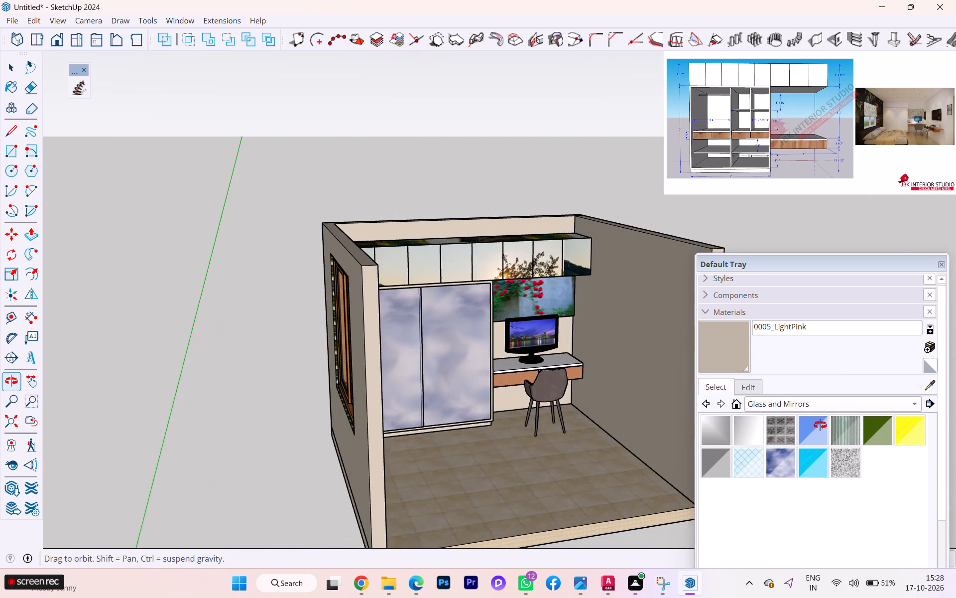
middle_click_drag(820, 425, 740, 437)
scroll(642, 457, "up", 5)
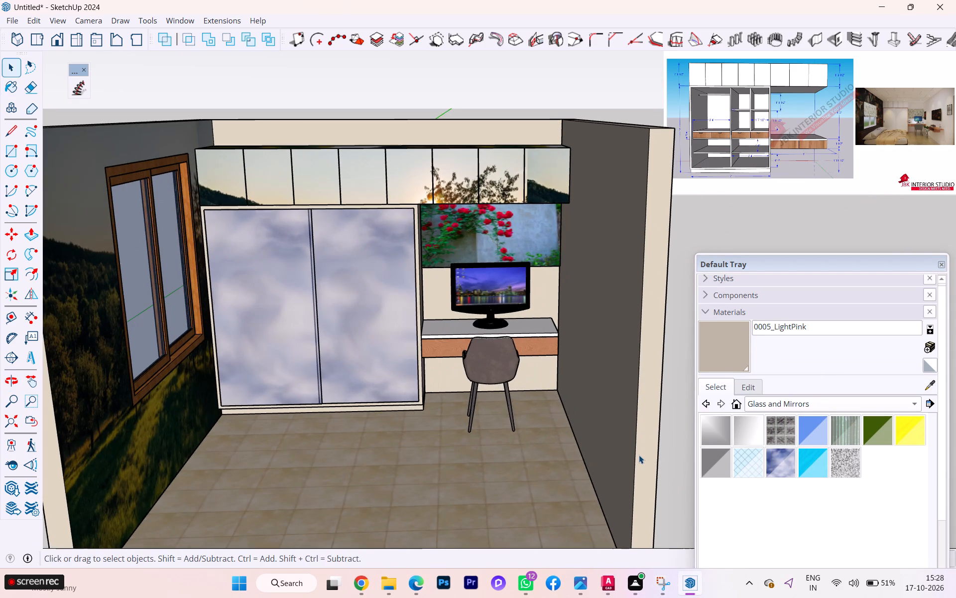
scroll(639, 455, "up", 1)
scroll(639, 455, "down", 2)
scroll(639, 456, "up", 3)
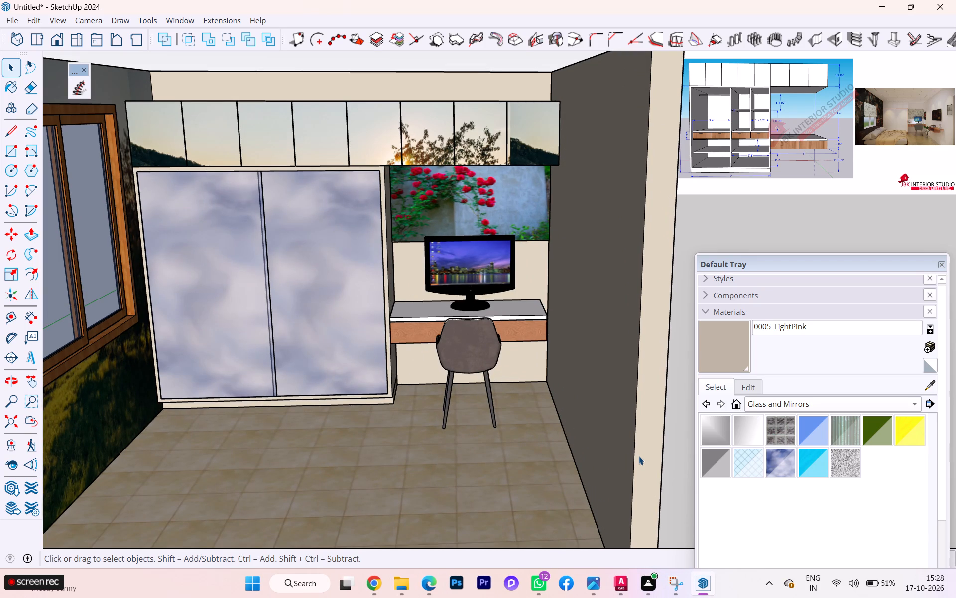
scroll(379, 451, "up", 3)
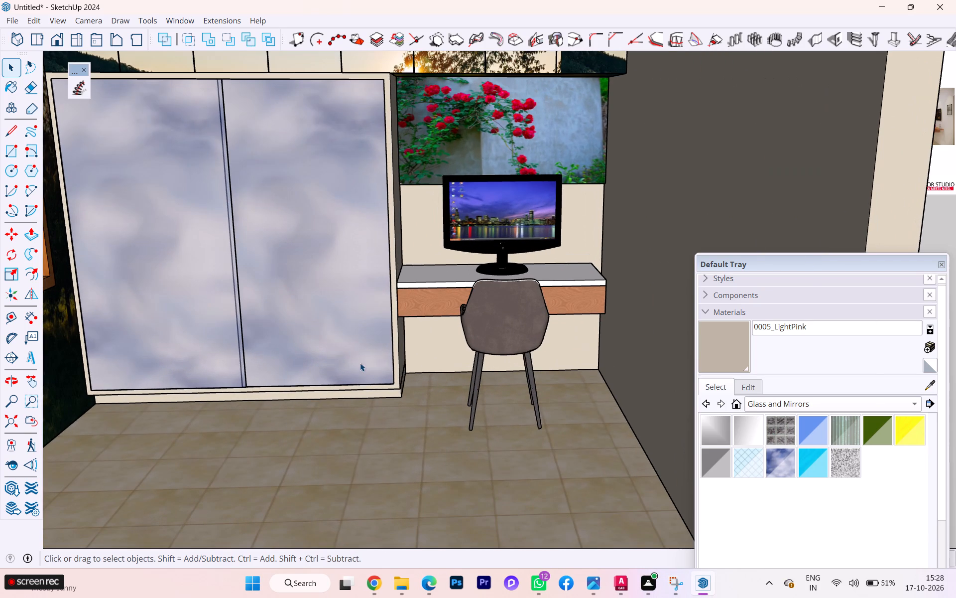
Open the wardrobe's sliding door groups, paint both doors with 0005_LightPink, and close the groups.
left_click(357, 357)
triple_click(280, 343)
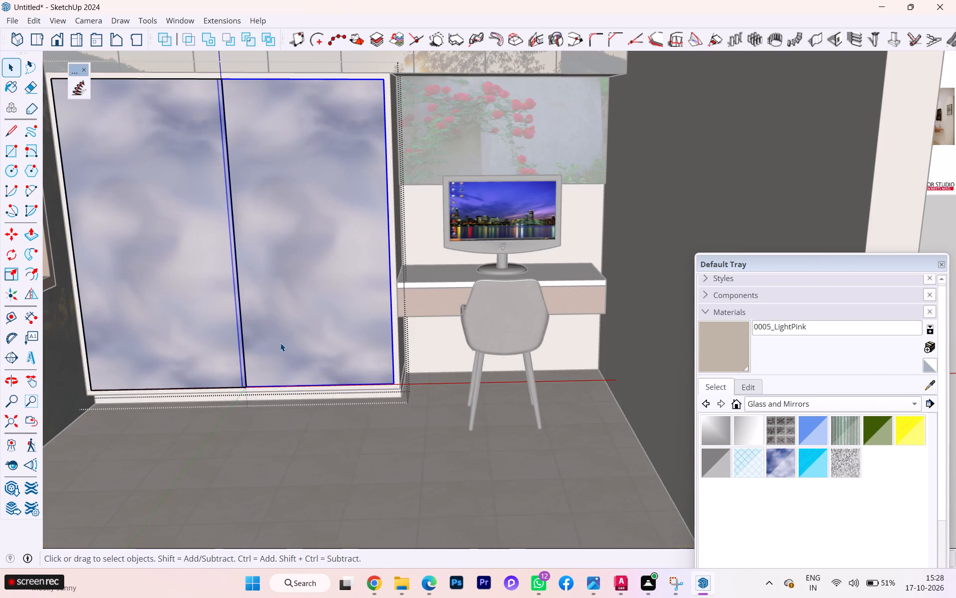
left_click(732, 359)
left_click(365, 305)
left_click(349, 309)
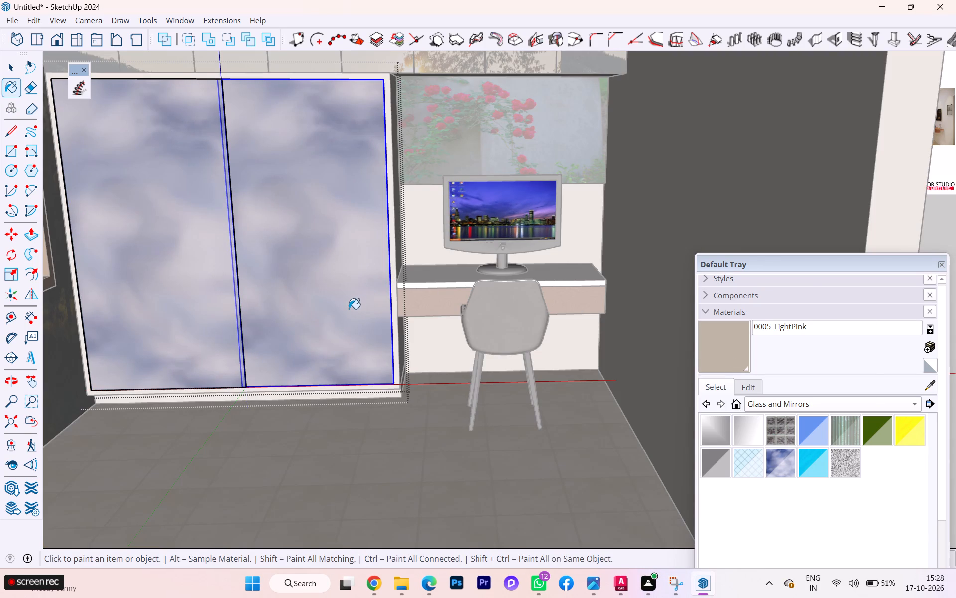
key("space")
triple_click(345, 313)
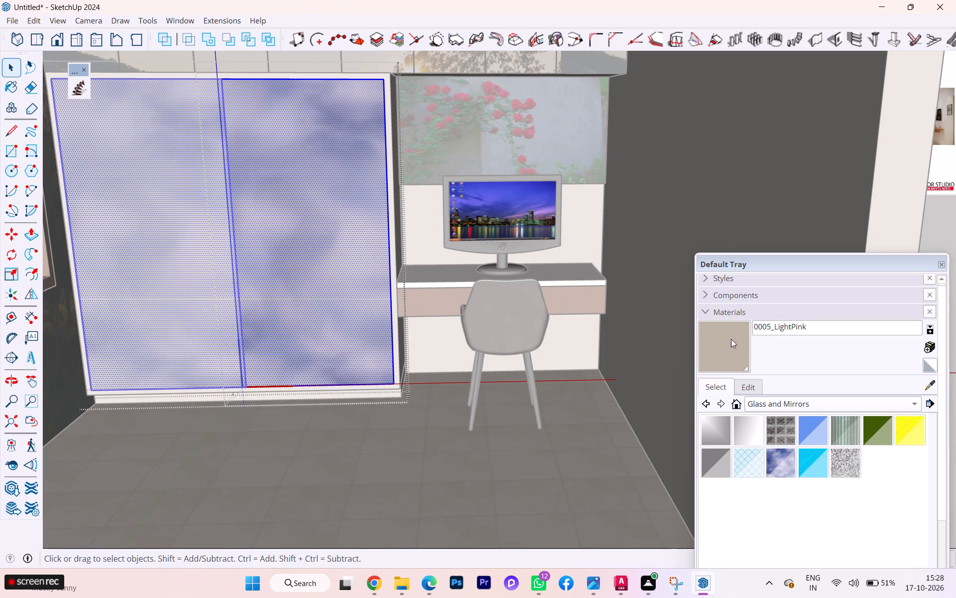
left_click(728, 338)
left_click(348, 312)
key("space")
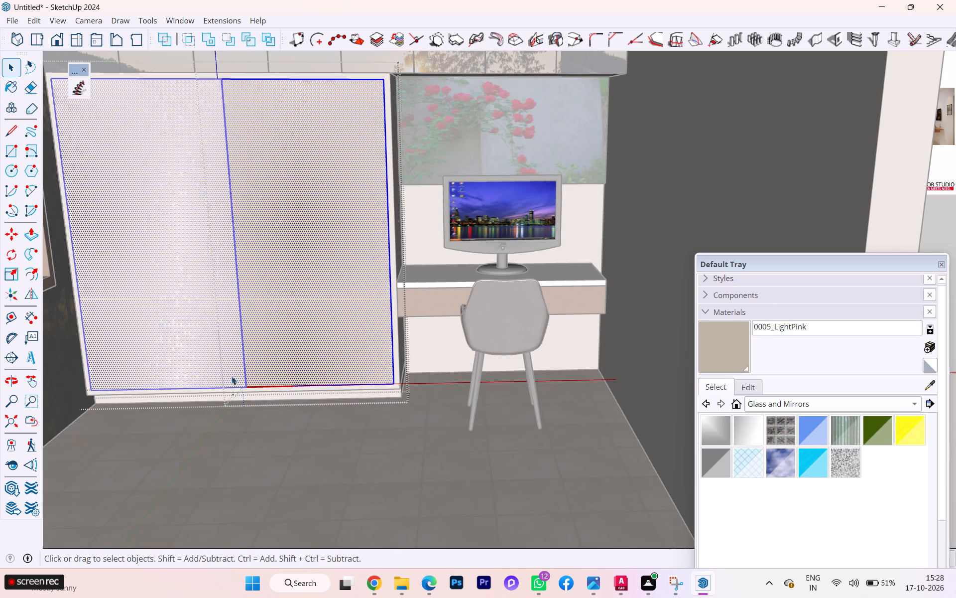
left_click(243, 438)
scroll(354, 424, "down", 2)
scroll(355, 423, "up", 2)
scroll(355, 423, "down", 4)
scroll(370, 419, "up", 5)
scroll(371, 419, "down", 1)
left_click(627, 388)
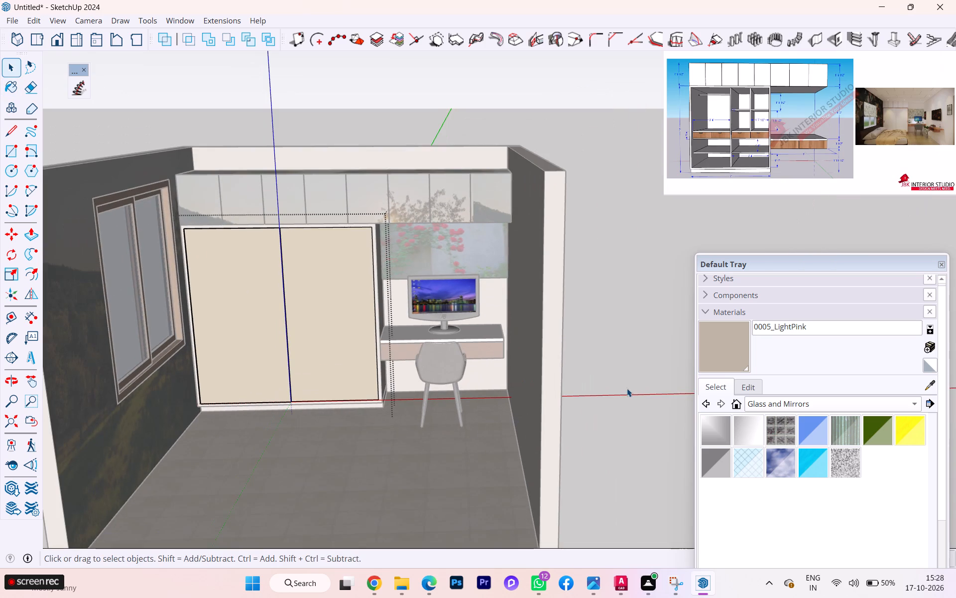
Open the overhead cabinet's door group and paint all eight door fronts with 0005_LightPink.
scroll(518, 424, "down", 1)
middle_click_drag(518, 423, 579, 412)
scroll(577, 412, "down", 1)
middle_click_drag(577, 408, 551, 378)
scroll(551, 378, "up", 5)
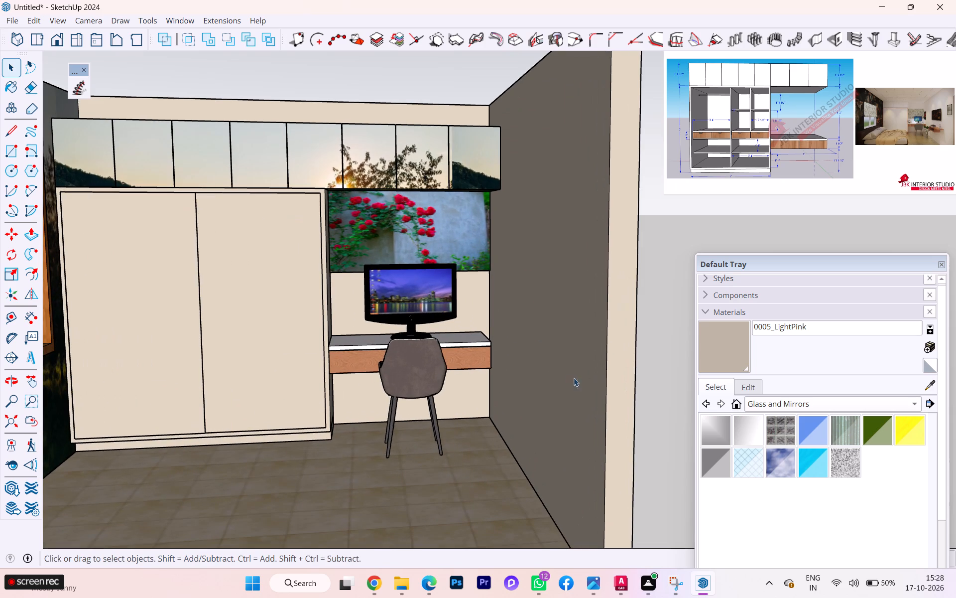
scroll(582, 380, "up", 3)
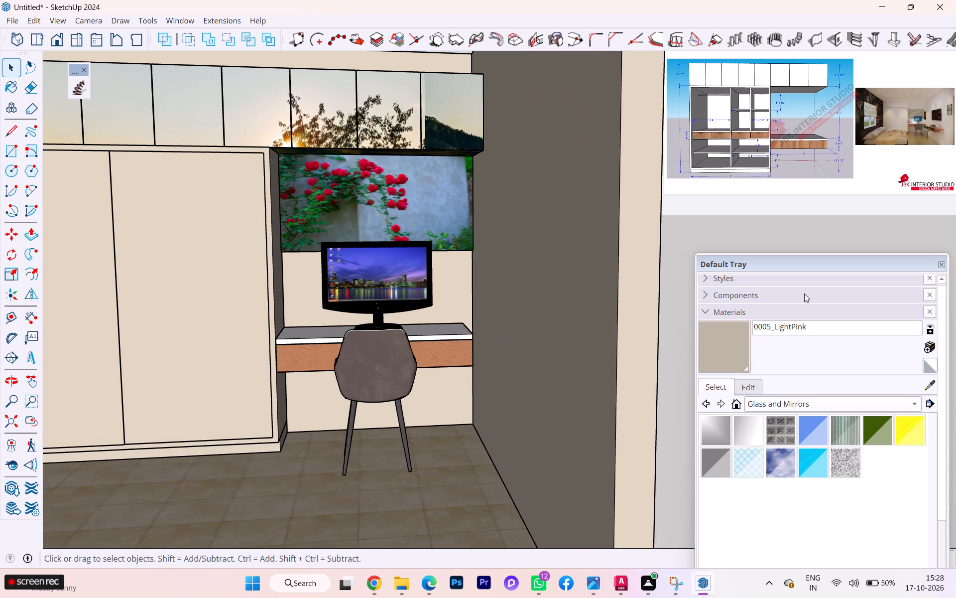
double_click(324, 124)
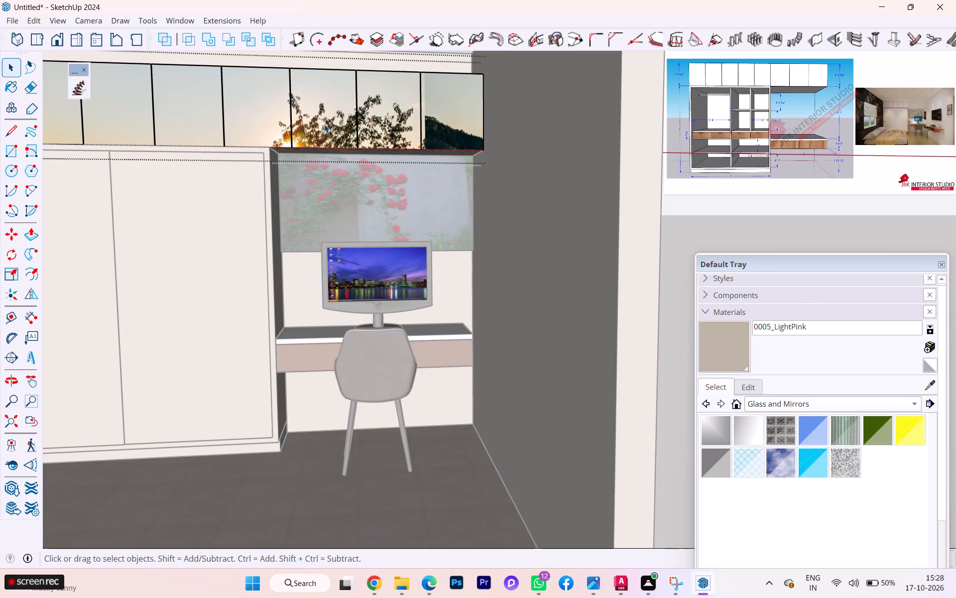
left_click(324, 124)
left_click(719, 343)
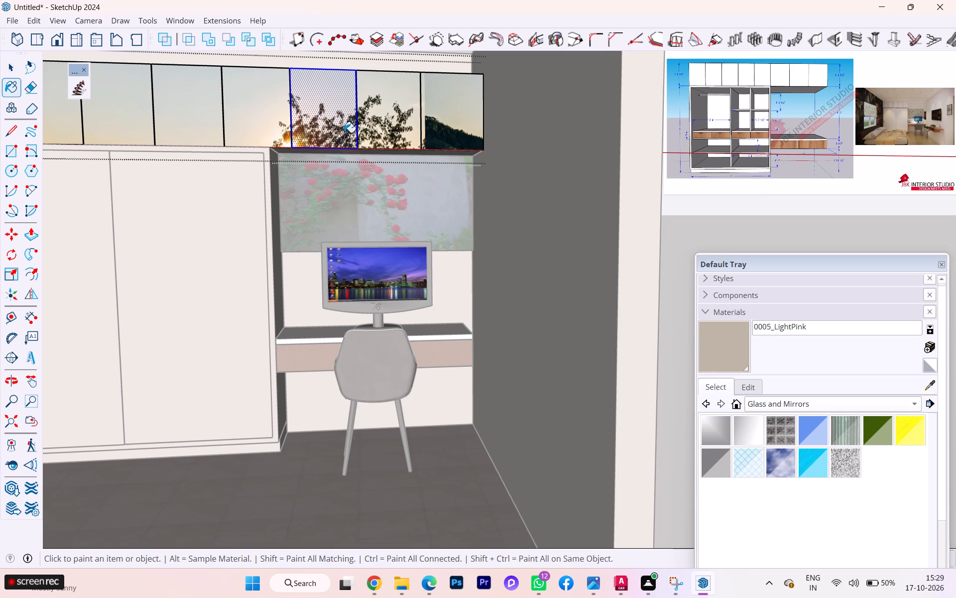
left_click(307, 136)
left_click(367, 124)
left_click(441, 117)
left_click(276, 112)
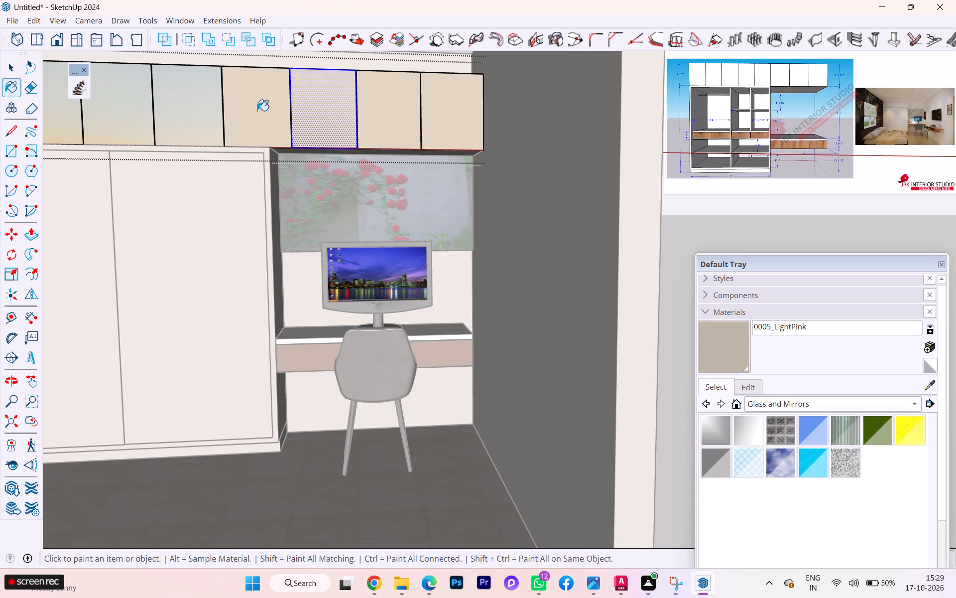
left_click(199, 110)
left_click(141, 121)
left_click(67, 125)
scroll(386, 101, "down", 2)
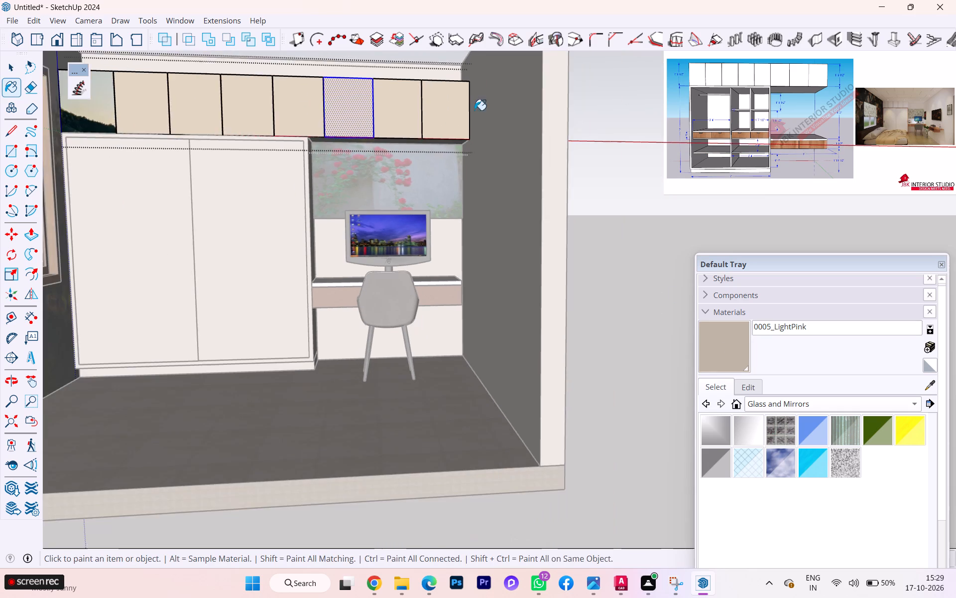
scroll(475, 110, "down", 2)
left_click(130, 122)
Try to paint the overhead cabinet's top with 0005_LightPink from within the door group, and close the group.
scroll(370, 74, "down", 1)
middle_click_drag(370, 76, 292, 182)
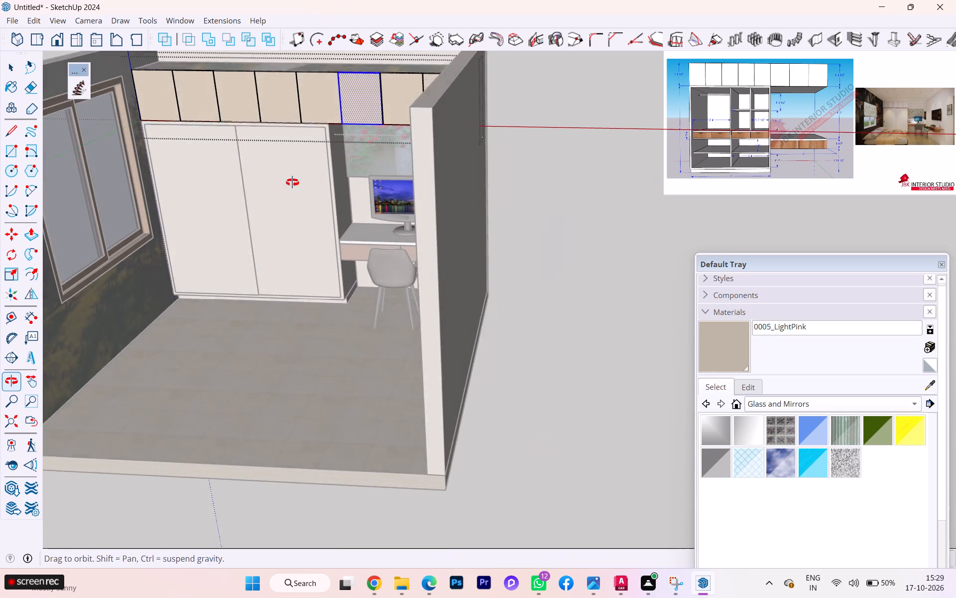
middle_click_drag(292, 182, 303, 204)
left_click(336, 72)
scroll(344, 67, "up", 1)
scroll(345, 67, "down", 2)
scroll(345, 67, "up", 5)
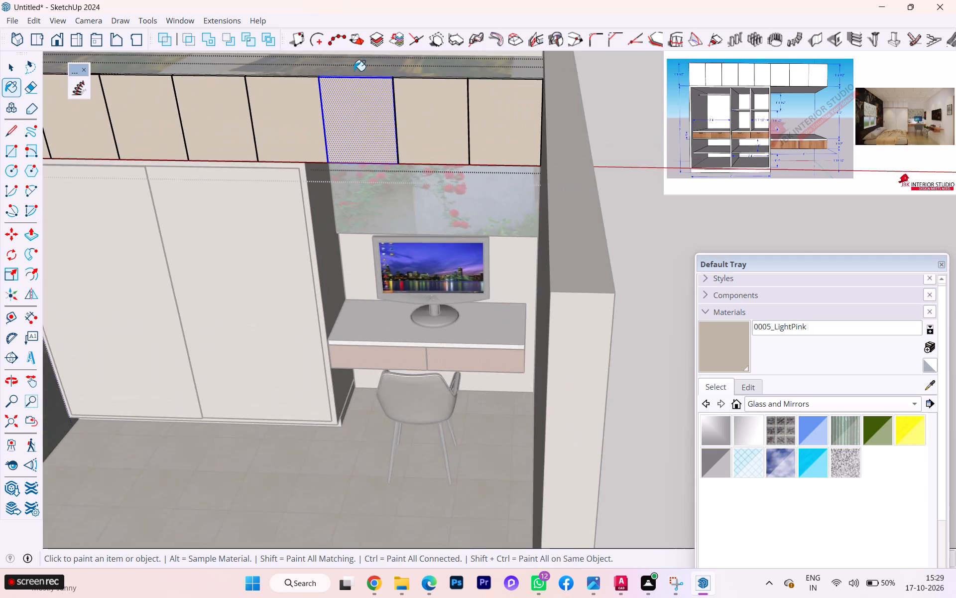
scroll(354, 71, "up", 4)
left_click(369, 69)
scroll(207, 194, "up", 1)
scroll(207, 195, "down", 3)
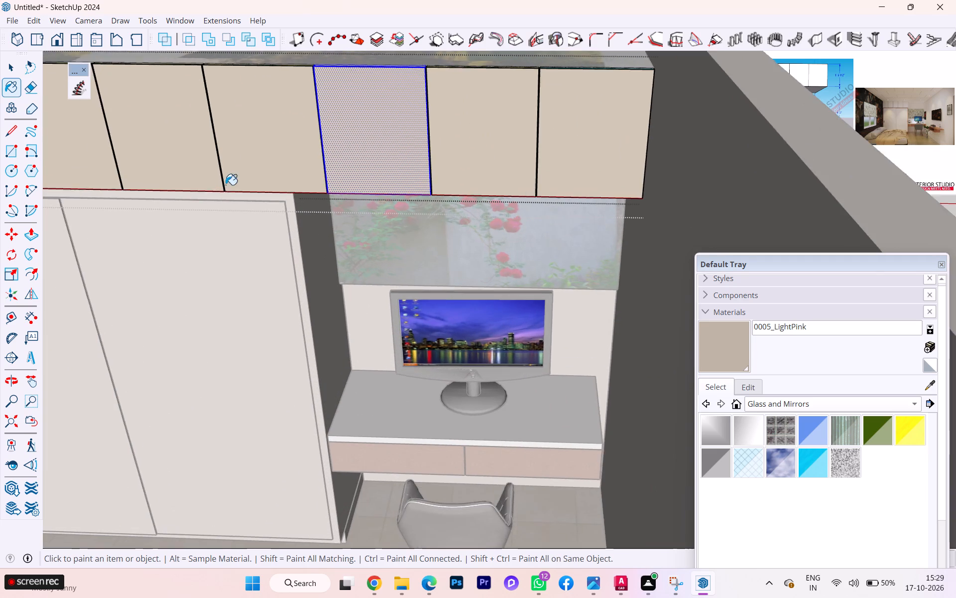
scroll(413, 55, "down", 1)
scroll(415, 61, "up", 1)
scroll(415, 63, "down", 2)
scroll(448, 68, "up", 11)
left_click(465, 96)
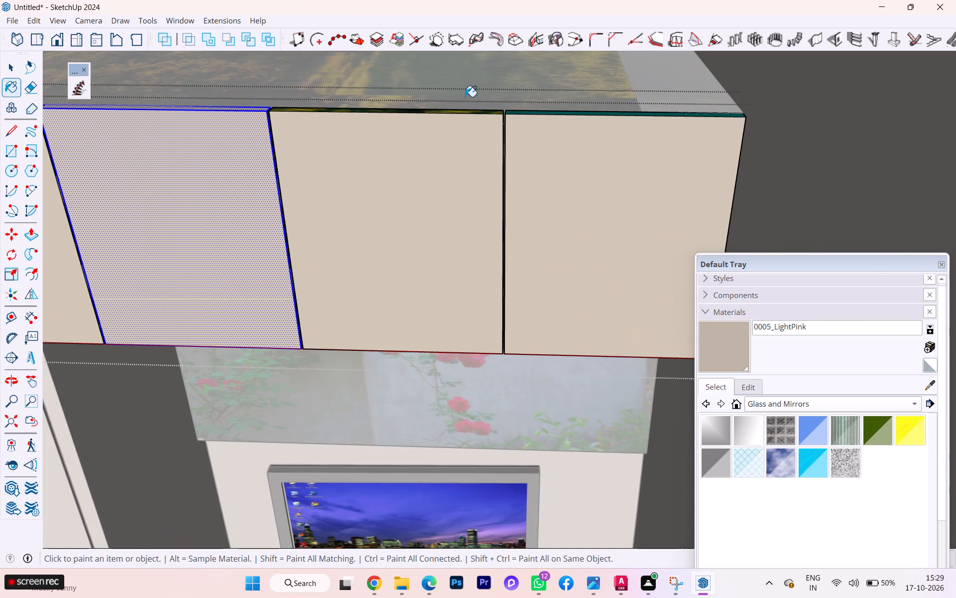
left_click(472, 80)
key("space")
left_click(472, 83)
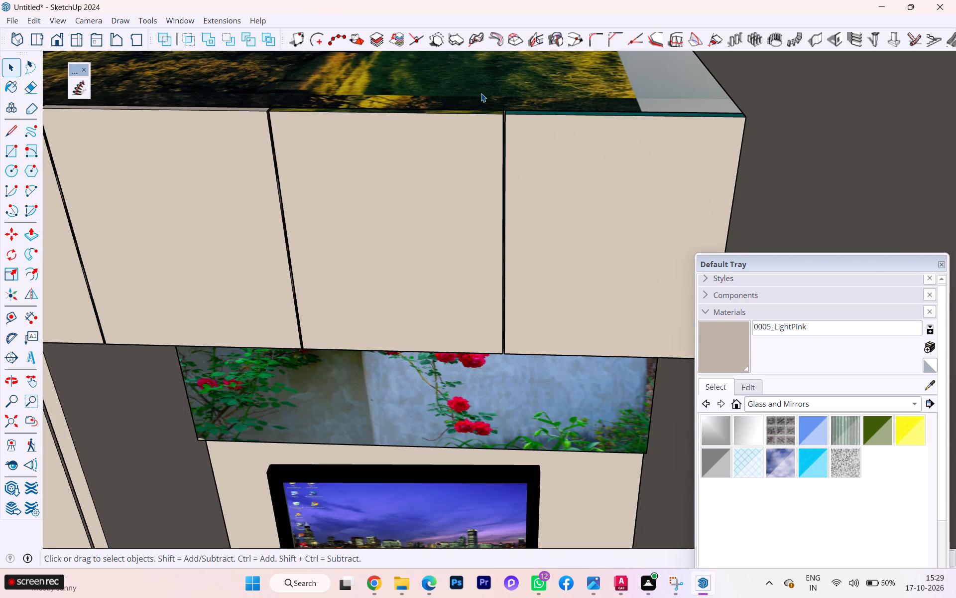
Open the overhead cabinet's carcass group and paint its top and underside with 0005_LightPink.
double_click(481, 93)
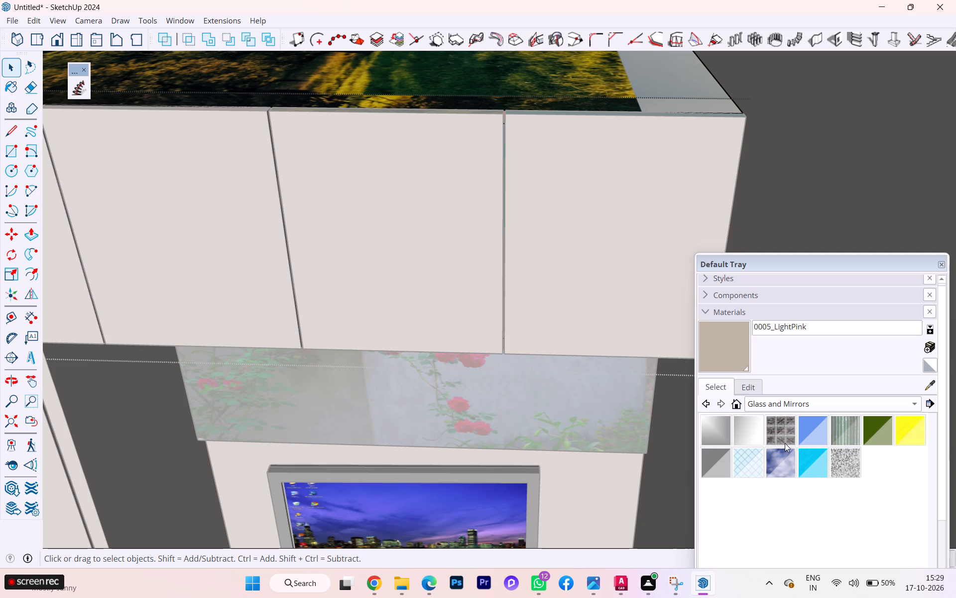
left_click(723, 357)
left_click(555, 90)
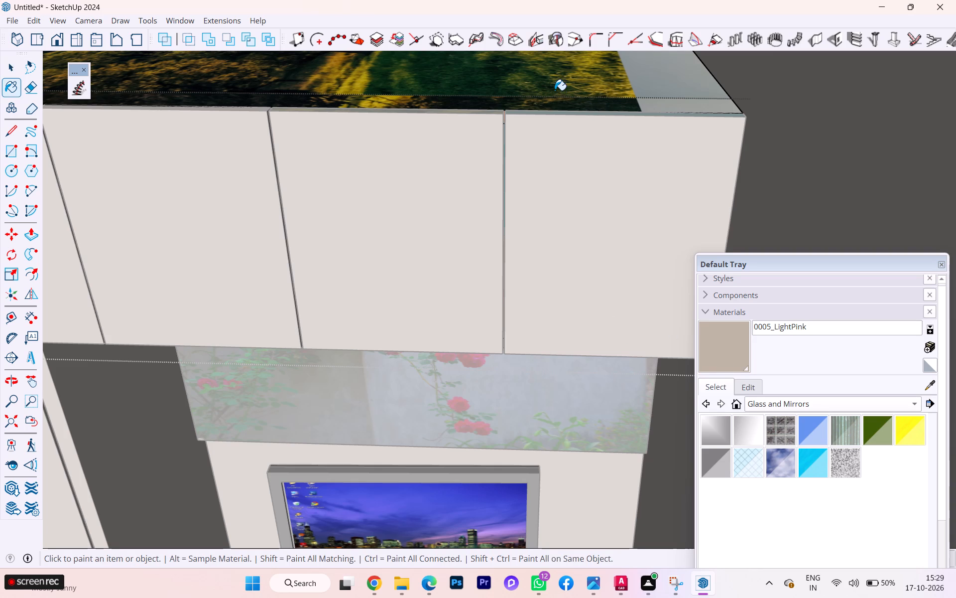
scroll(453, 133, "down", 2)
scroll(413, 148, "up", 1)
scroll(410, 150, "down", 1)
middle_click_drag(493, 248, 540, 8)
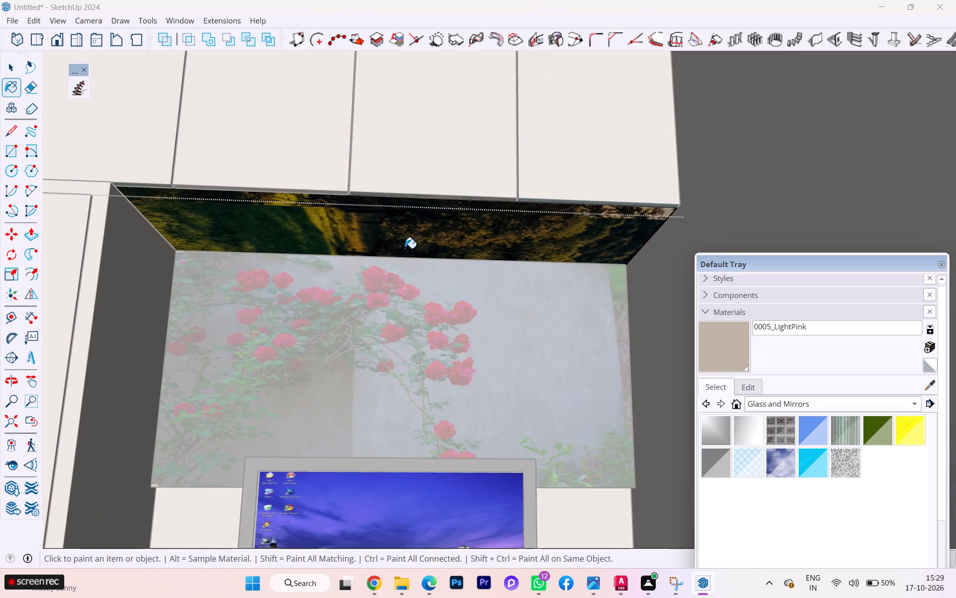
left_click(405, 227)
Hide the wall1 tag, paint the overhead cabinet's end panel with 0005_LightPink, show wall1 again, and close the group.
middle_click_drag(628, 230, 419, 289)
scroll(612, 236, "down", 1)
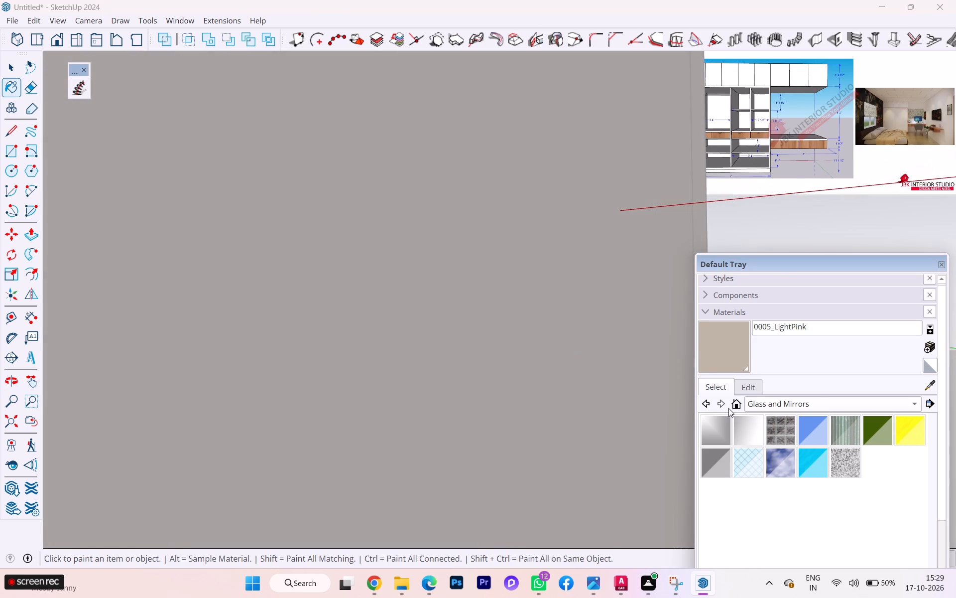
scroll(723, 374, "down", 2)
scroll(727, 385, "up", 1)
scroll(728, 390, "down", 2)
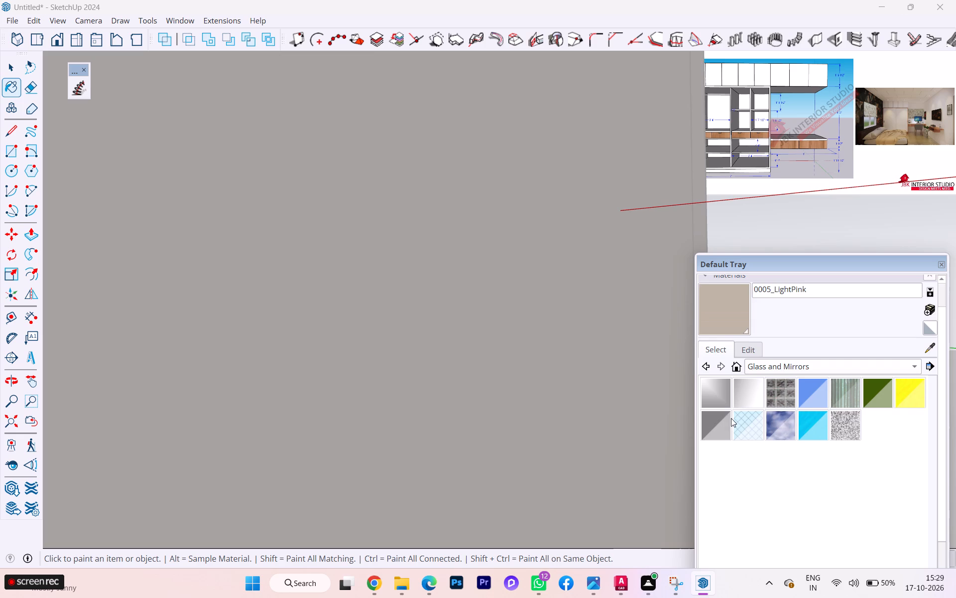
scroll(731, 423, "down", 1)
scroll(715, 348, "up", 3)
left_click(712, 310)
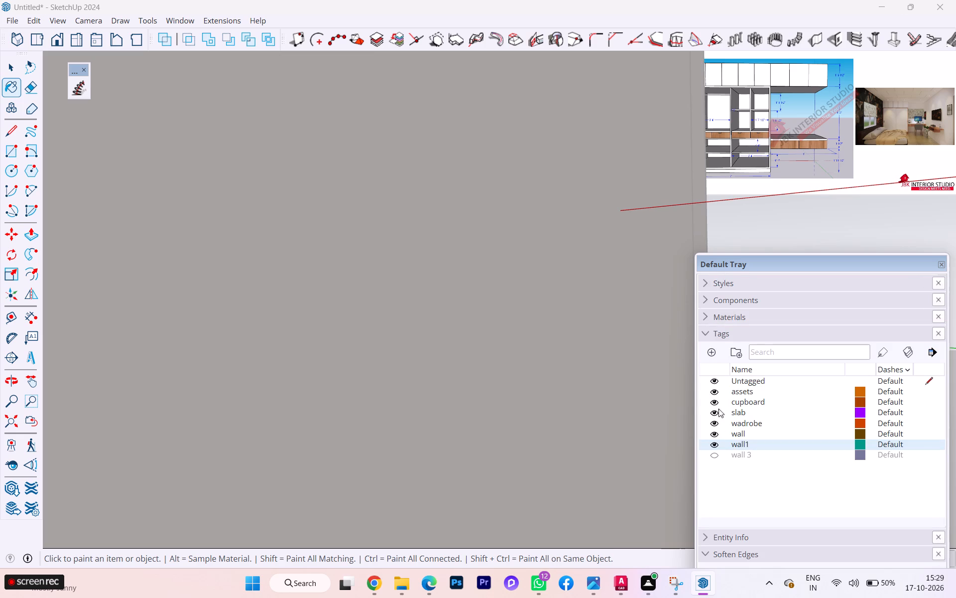
scroll(734, 403, "up", 1)
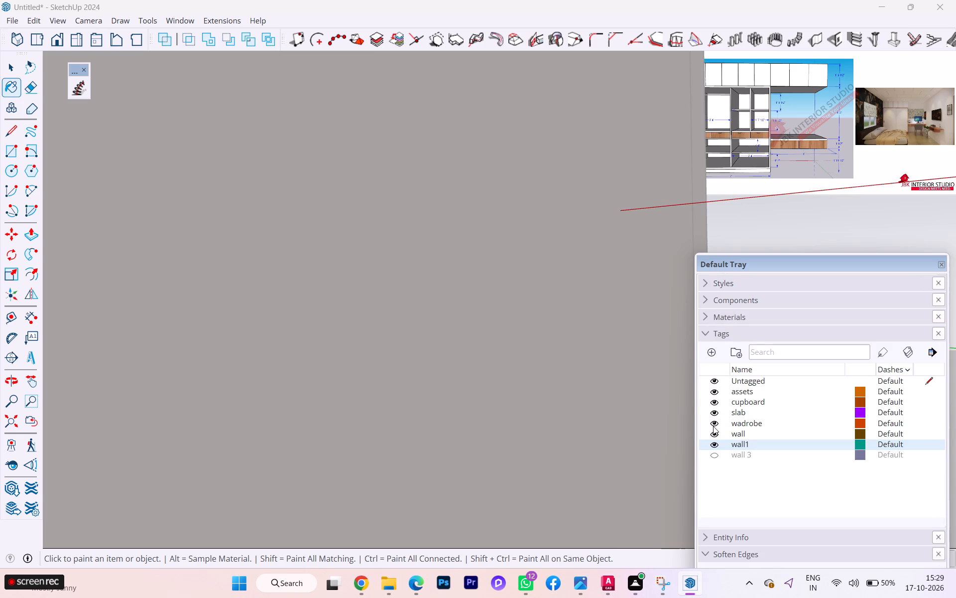
left_click(713, 444)
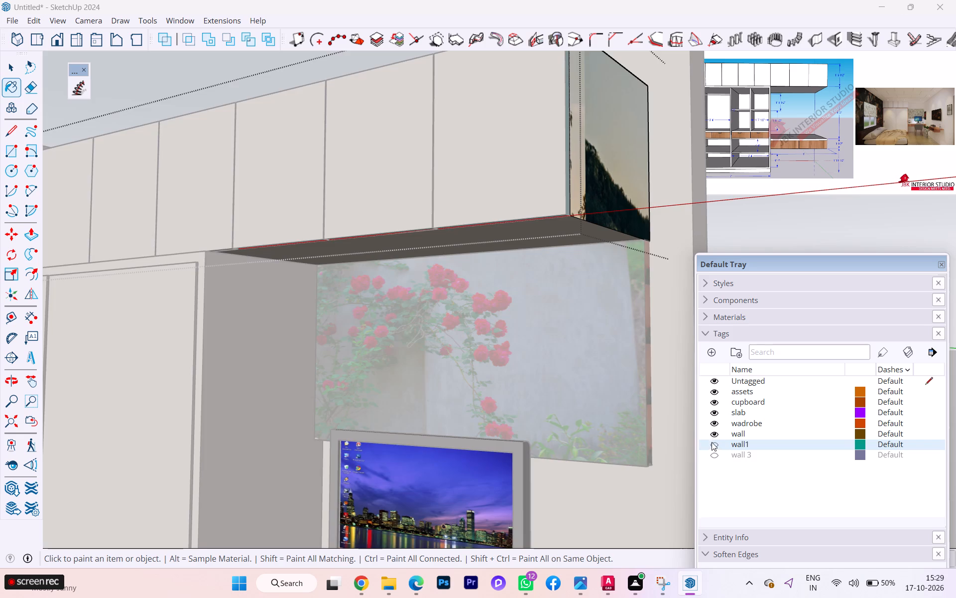
left_click(608, 211)
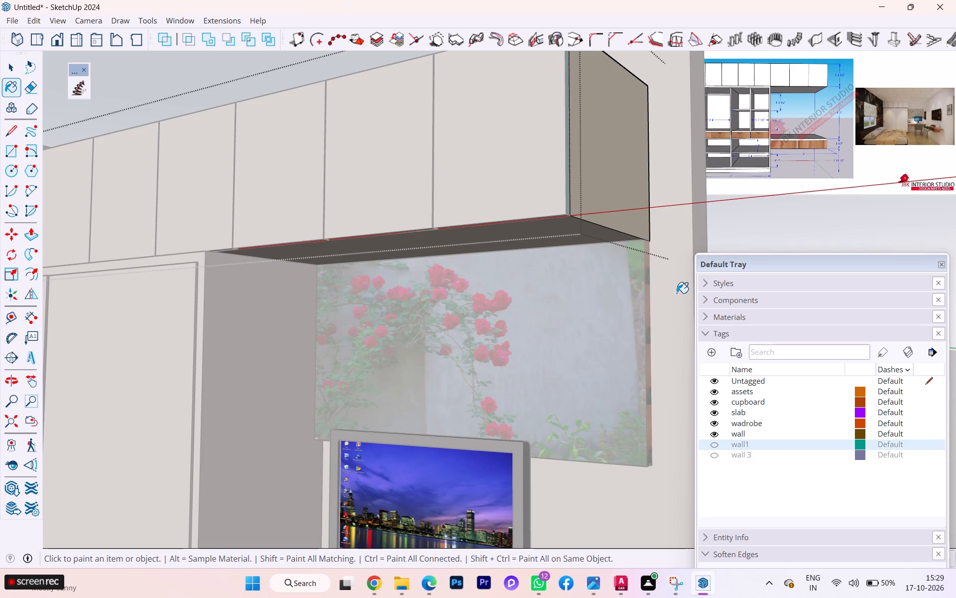
left_click(715, 443)
left_click(749, 227)
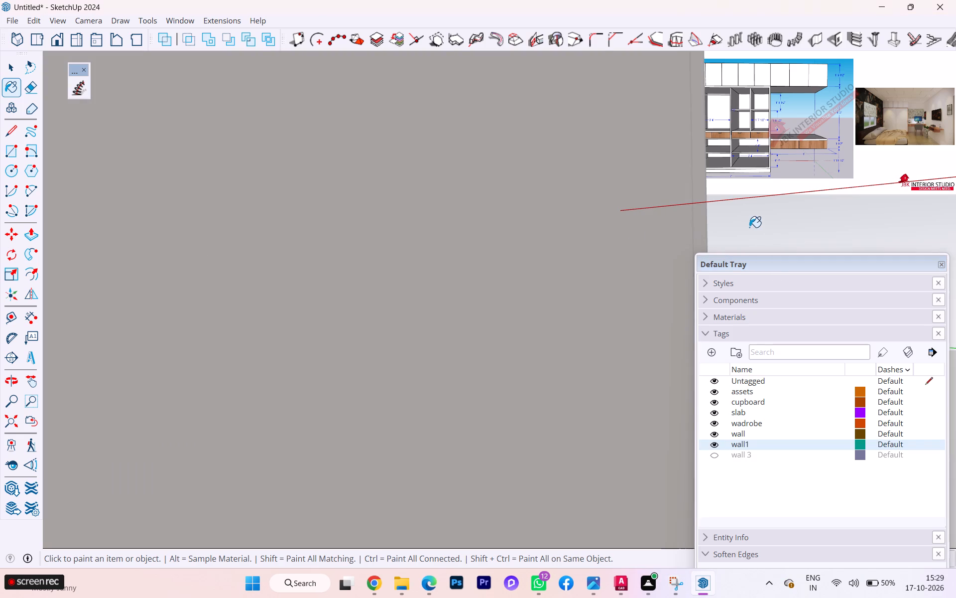
scroll(536, 242, "down", 5)
scroll(590, 281, "up", 2)
scroll(593, 285, "down", 1)
scroll(598, 291, "up", 1)
scroll(600, 292, "down", 4)
scroll(601, 299, "up", 1)
scroll(600, 299, "down", 3)
scroll(651, 277, "down", 6)
scroll(741, 239, "up", 2)
scroll(741, 239, "down", 1)
scroll(741, 239, "up", 2)
scroll(741, 239, "down", 1)
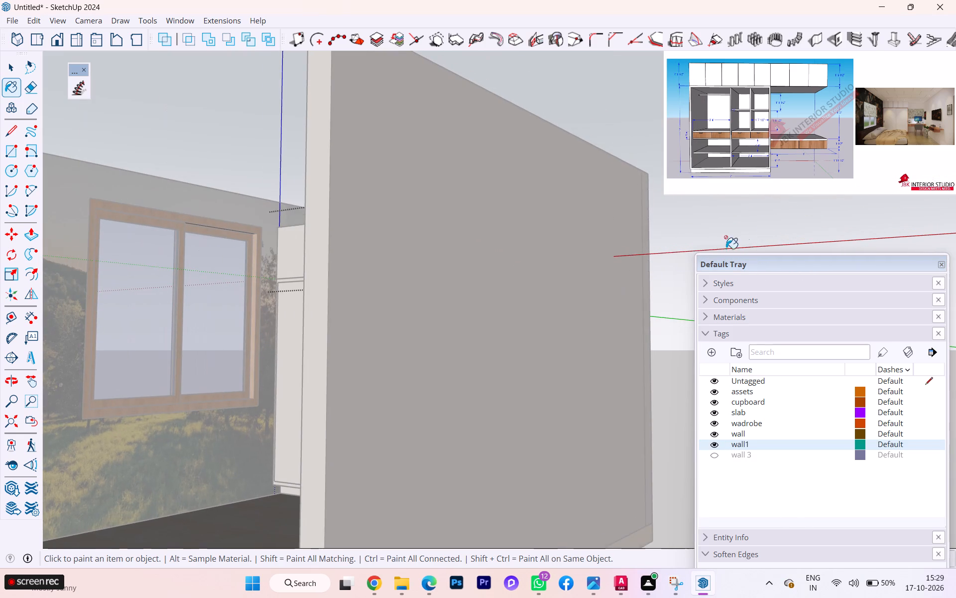
left_click(7, 72)
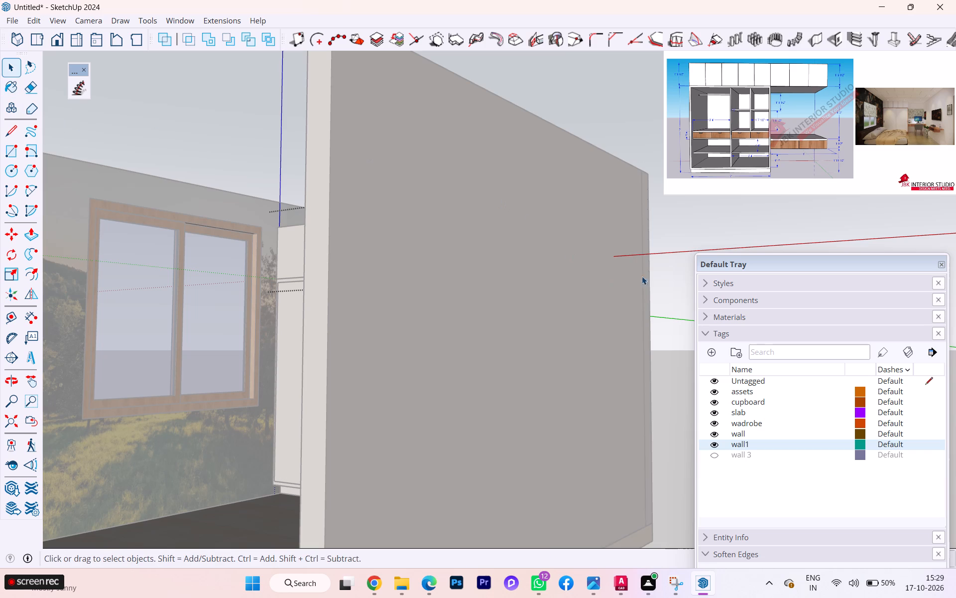
left_click(675, 282)
Open the study desk group, paint its desktop slab with 0005_LightPink, and close the group.
scroll(413, 254, "down", 2)
middle_click_drag(416, 258, 471, 349)
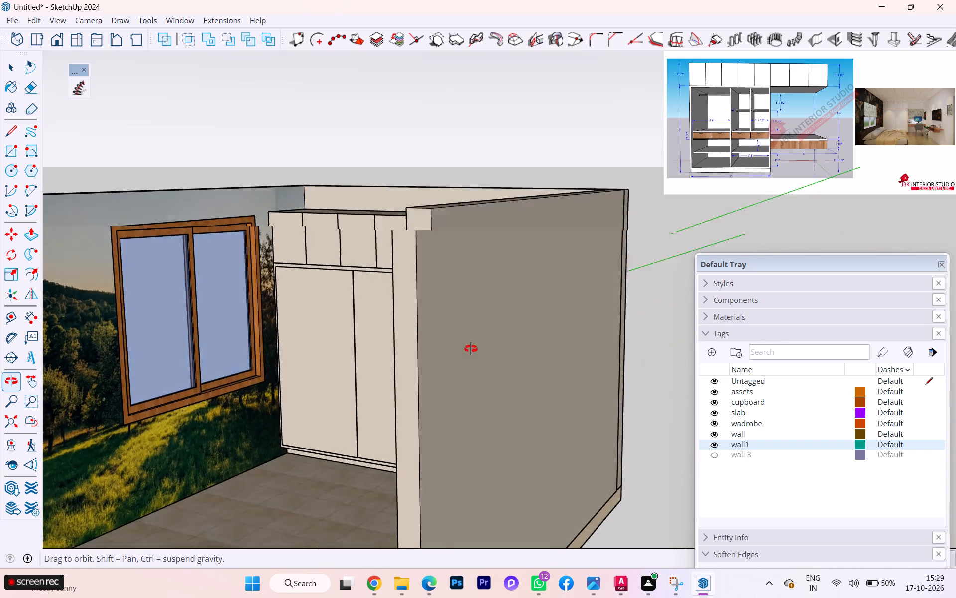
middle_click_drag(471, 349, 478, 359)
scroll(395, 286, "down", 4)
middle_click_drag(330, 299, 464, 375)
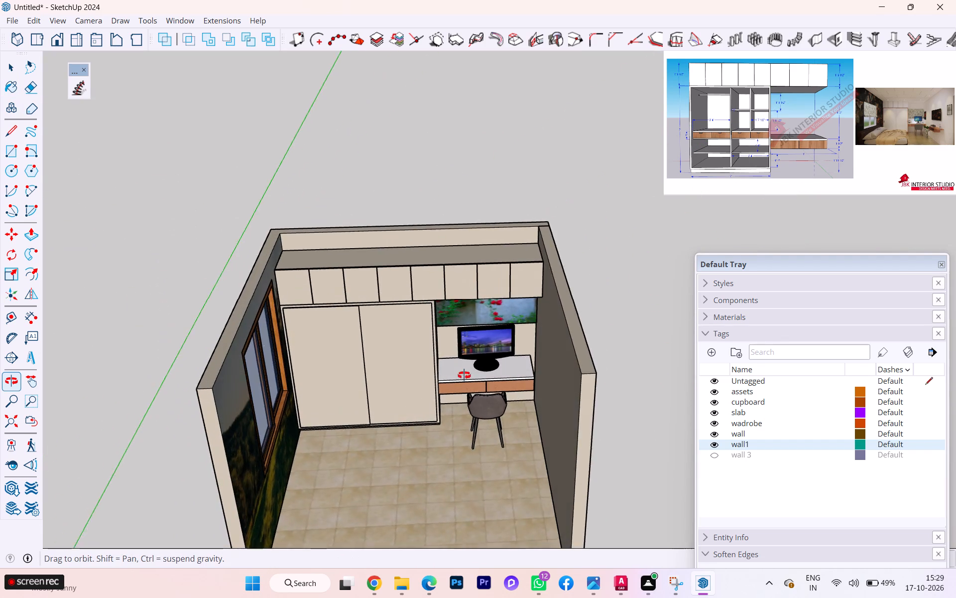
middle_click_drag(464, 375, 459, 351)
scroll(494, 347, "down", 1)
scroll(495, 347, "up", 6)
middle_click_drag(483, 303, 480, 287)
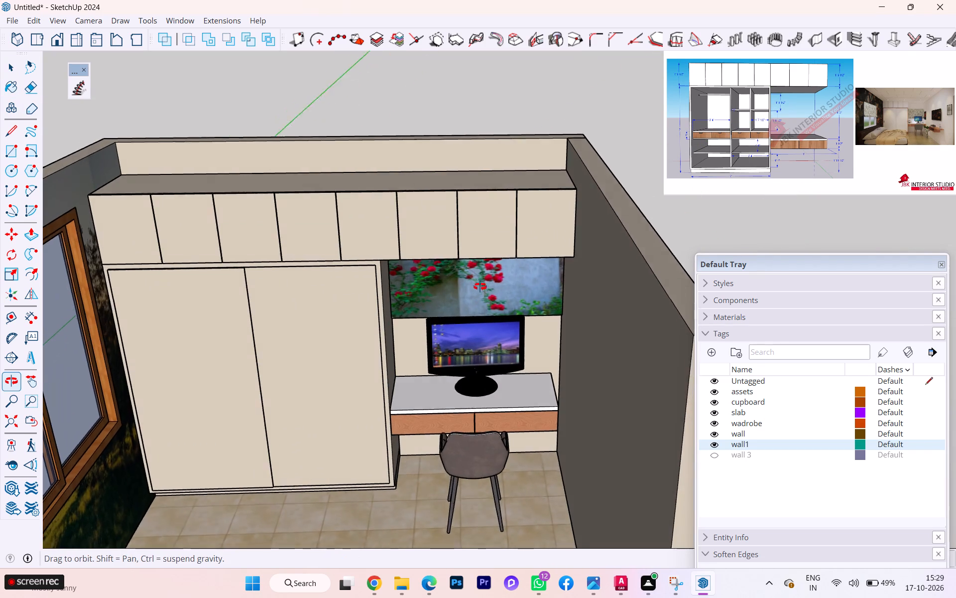
middle_click_drag(480, 287, 475, 251)
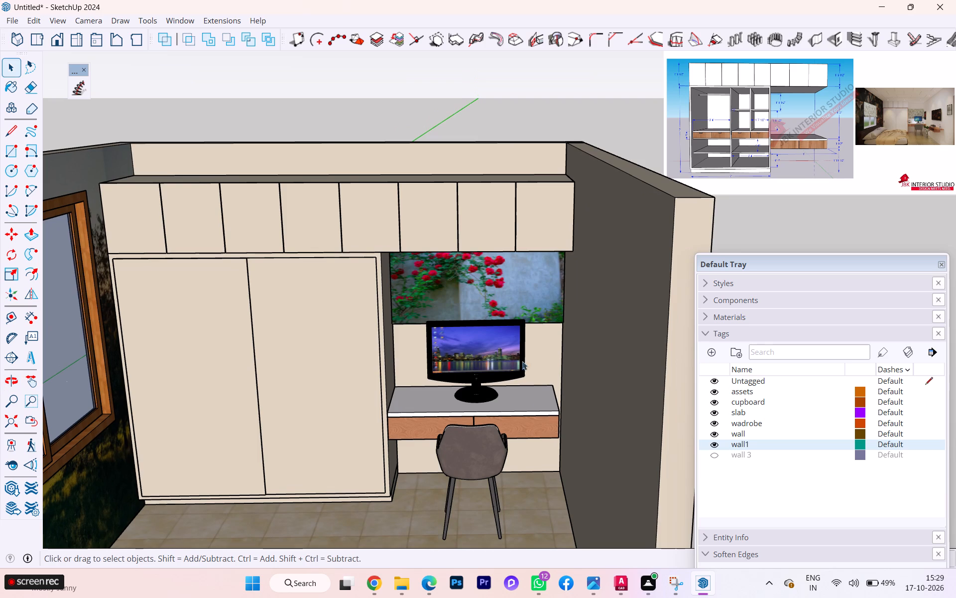
scroll(526, 409, "up", 5)
left_click(521, 403)
double_click(521, 402)
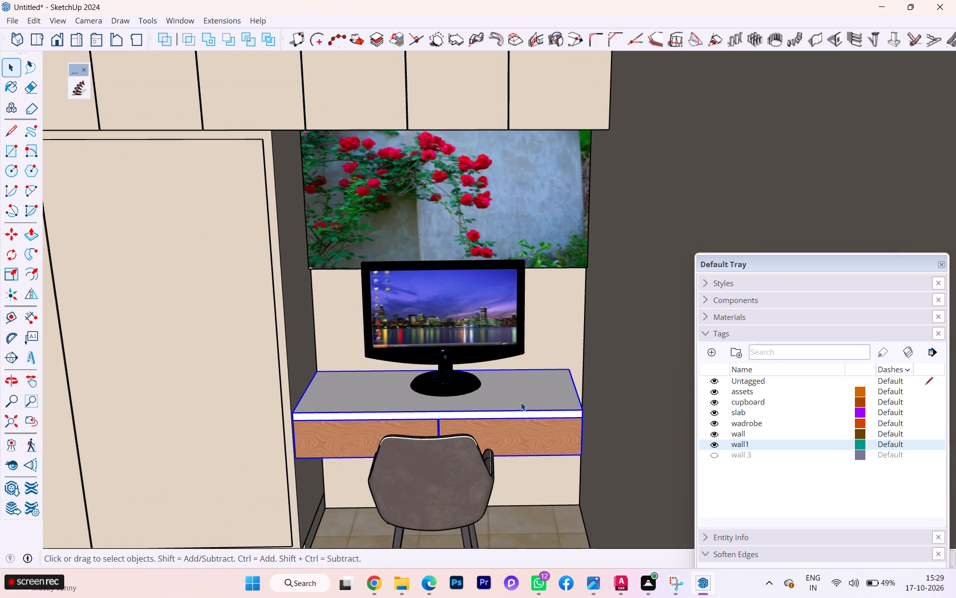
left_click(517, 397)
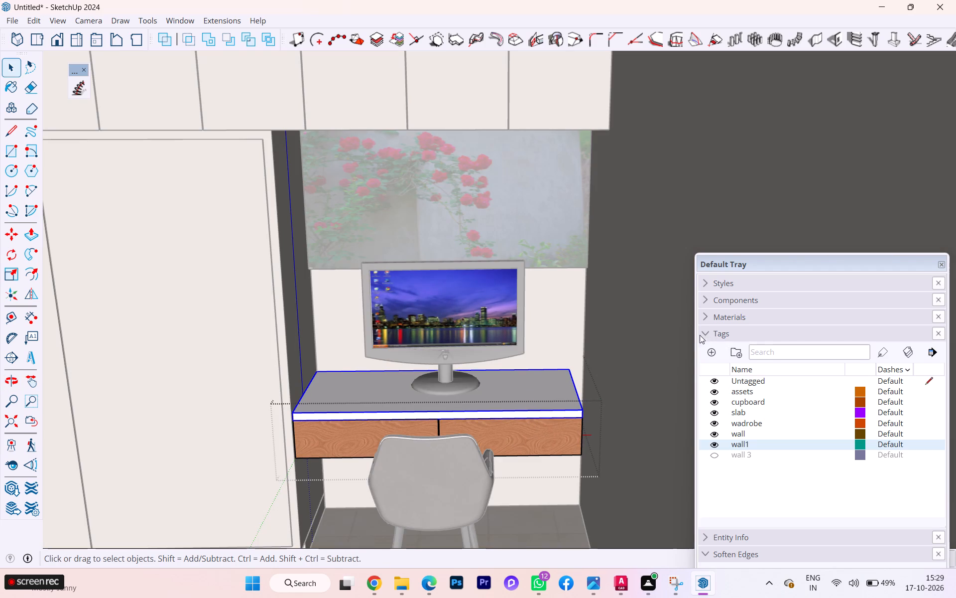
left_click(703, 314)
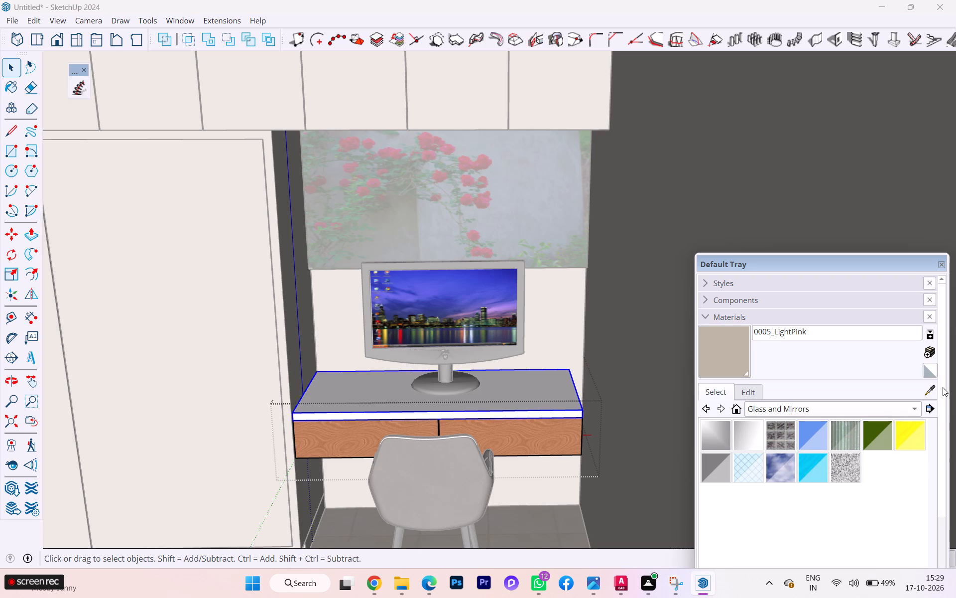
left_click(926, 391)
left_click(724, 364)
left_click(529, 404)
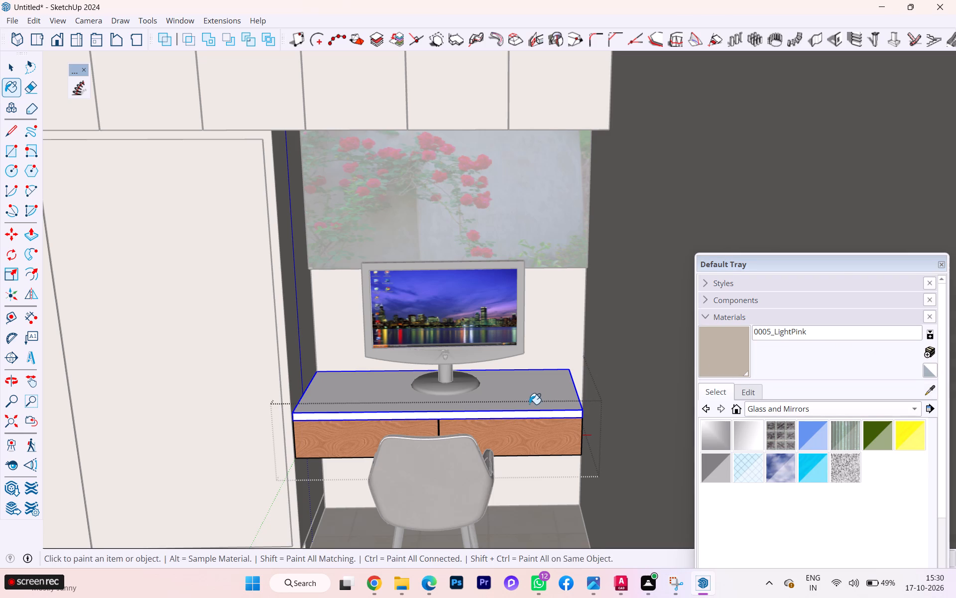
scroll(356, 370, "down", 5)
key("space")
left_click(567, 406)
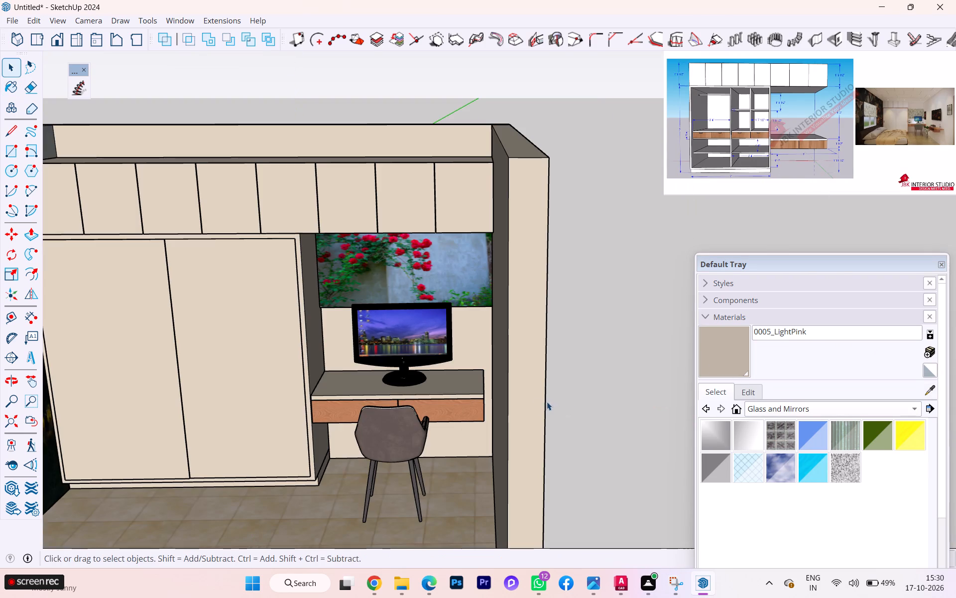
Review the whole room from the front, examining the wardrobe, overhead cabinets and study desk finishes.
scroll(457, 390, "down", 1)
middle_click_drag(457, 390, 460, 335)
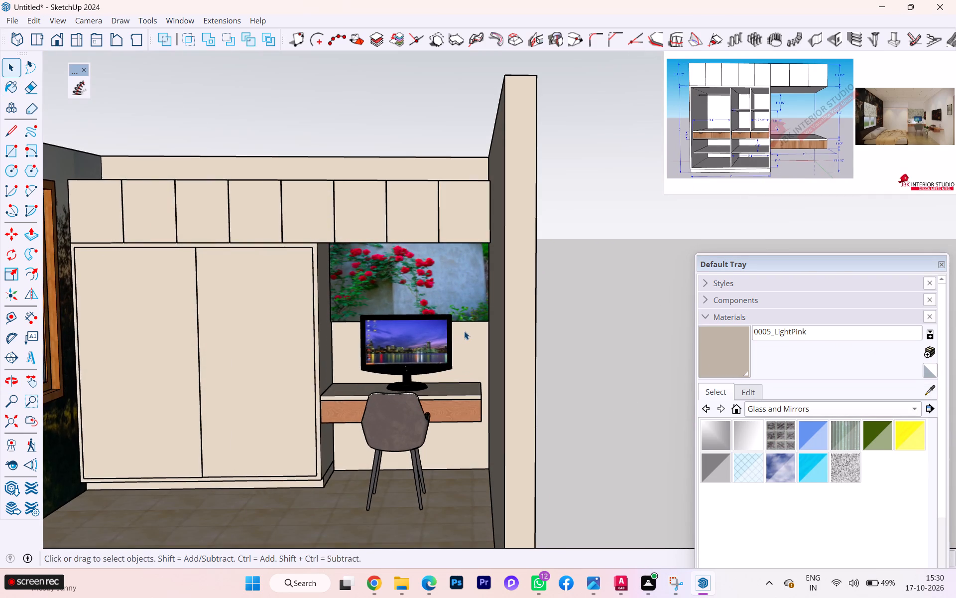
scroll(464, 331, "down", 3)
middle_click_drag(476, 340, 471, 329)
scroll(471, 329, "up", 2)
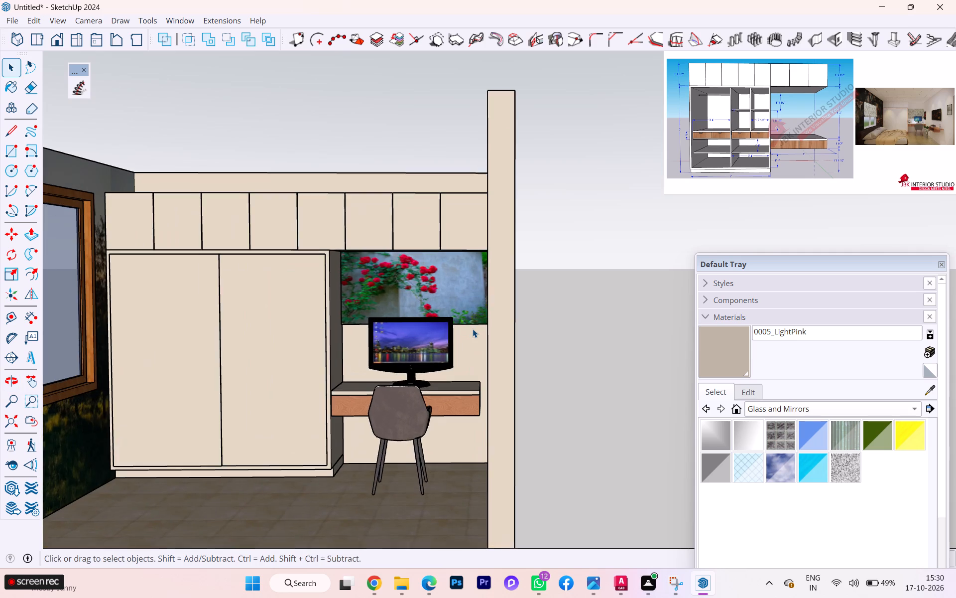
scroll(523, 335, "down", 2)
scroll(602, 330, "down", 1)
scroll(414, 355, "down", 2)
scroll(420, 355, "up", 2)
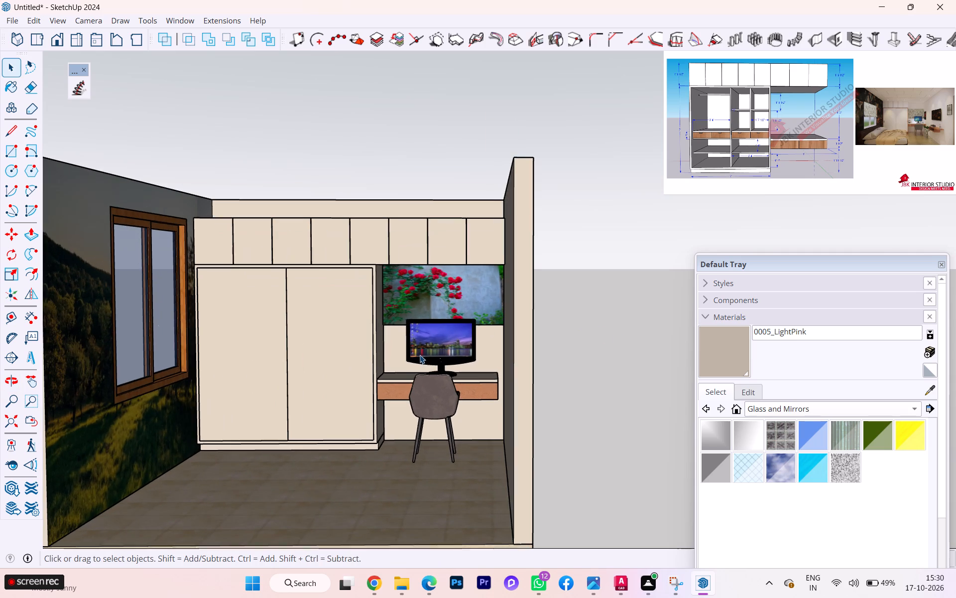
scroll(420, 355, "up", 1)
scroll(451, 353, "down", 2)
scroll(494, 368, "down", 1)
middle_click_drag(497, 371, 516, 404)
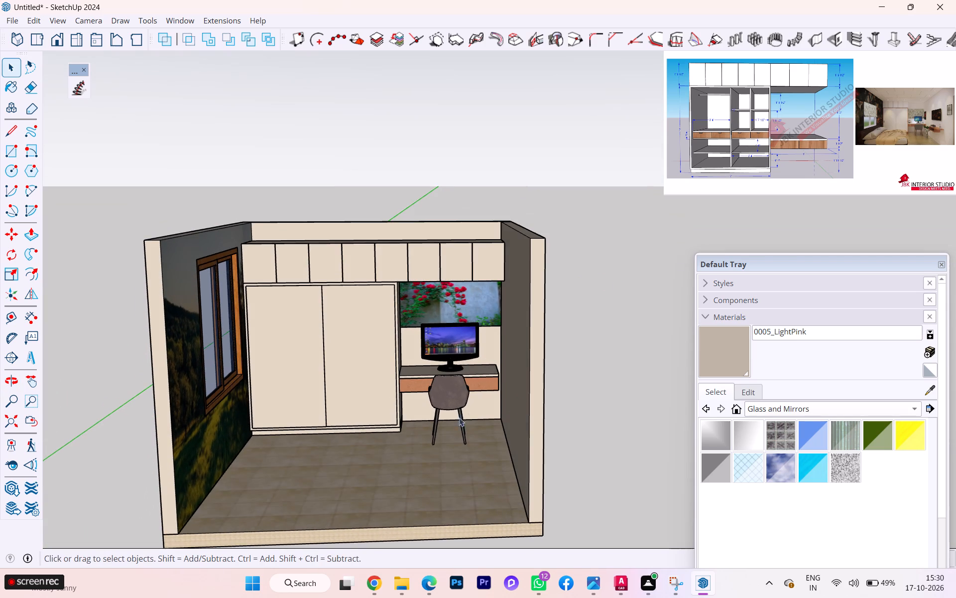
scroll(435, 428, "up", 2)
scroll(481, 404, "down", 2)
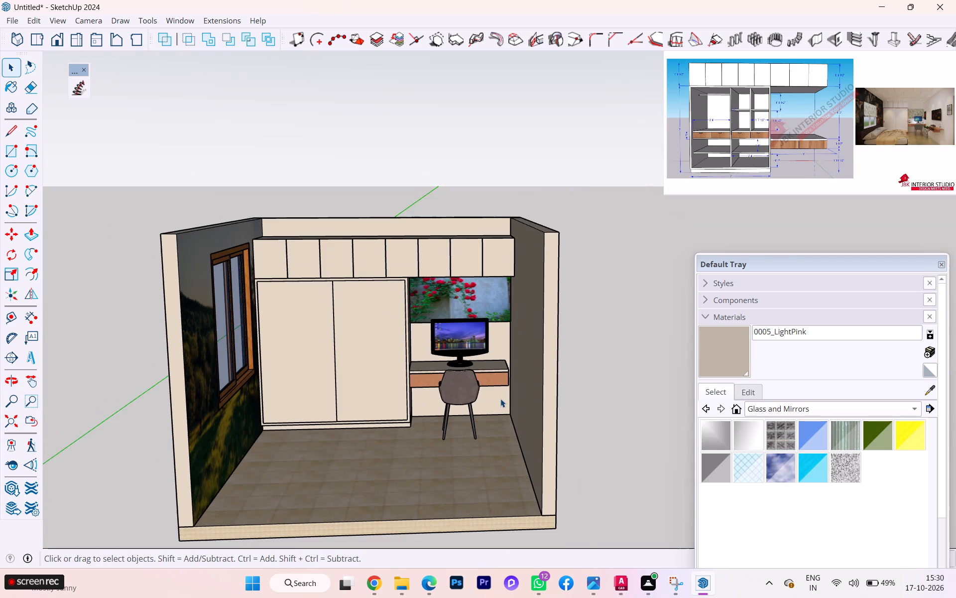
scroll(375, 403, "up", 1)
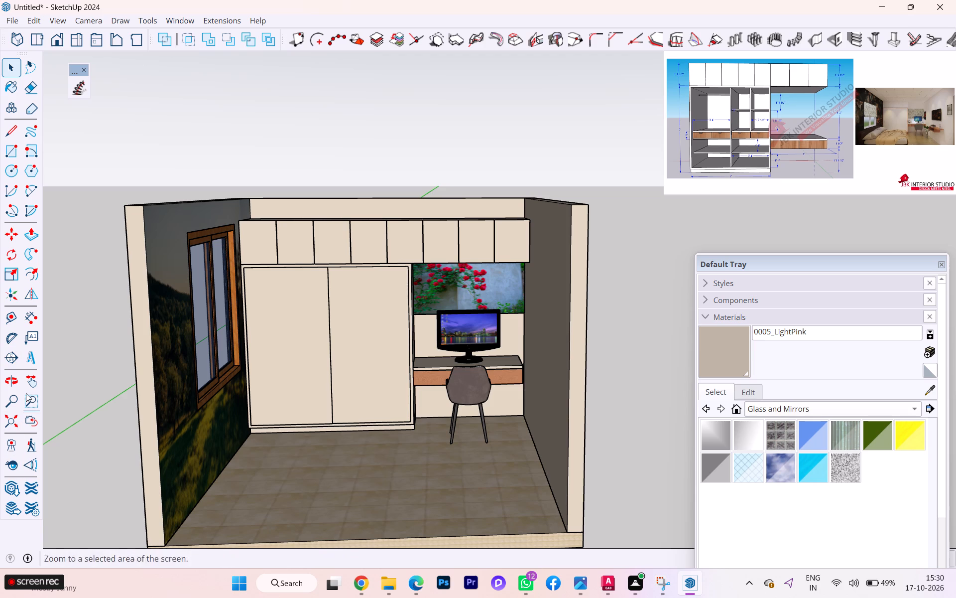
Open 3D Warehouse and search its models for tv.
left_click(15, 490)
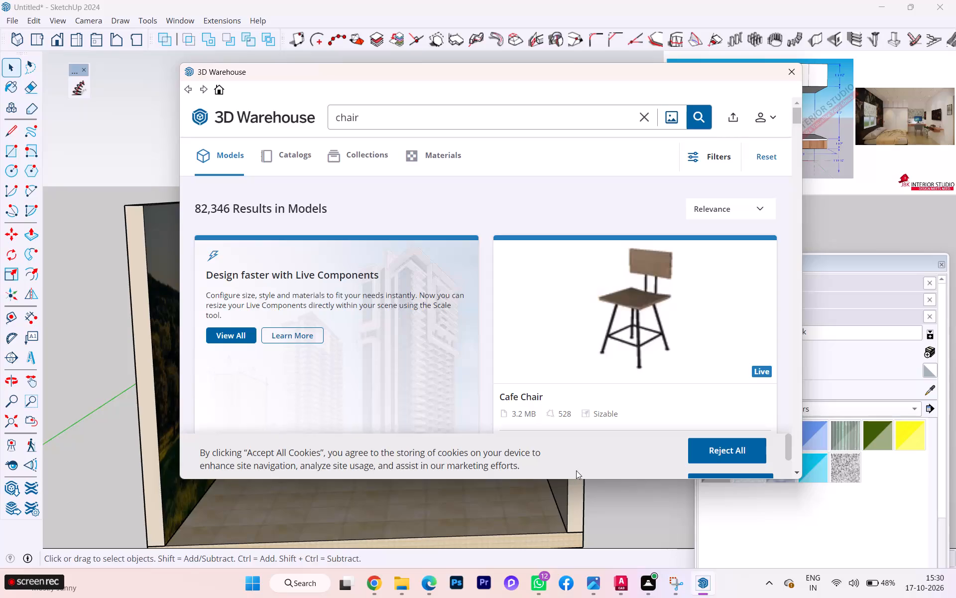
scroll(569, 474, "down", 1)
scroll(766, 446, "down", 1)
scroll(766, 446, "up", 1)
scroll(766, 446, "down", 1)
scroll(658, 375, "down", 3)
scroll(657, 383, "up", 4)
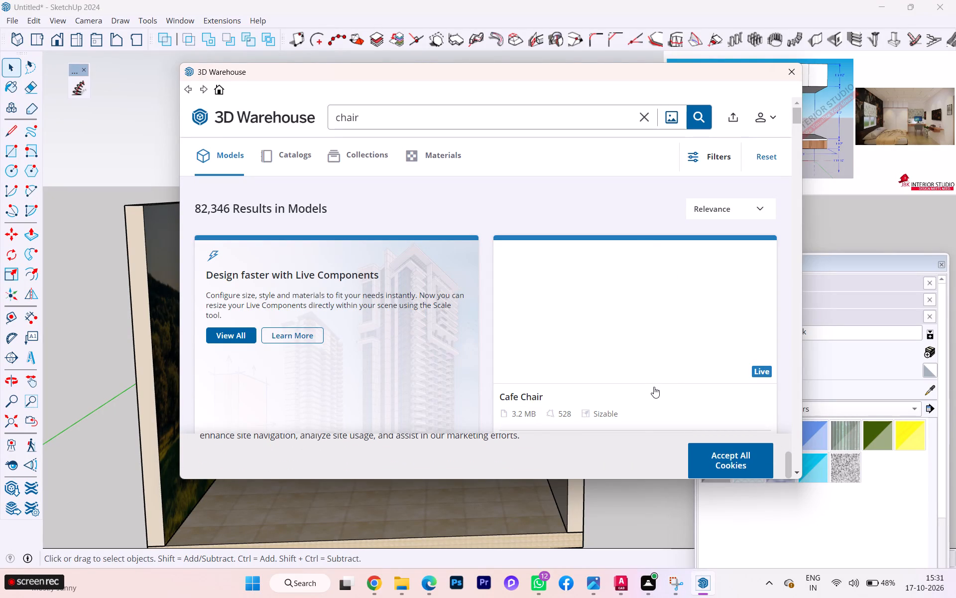
scroll(650, 390, "down", 1)
scroll(645, 397, "up", 1)
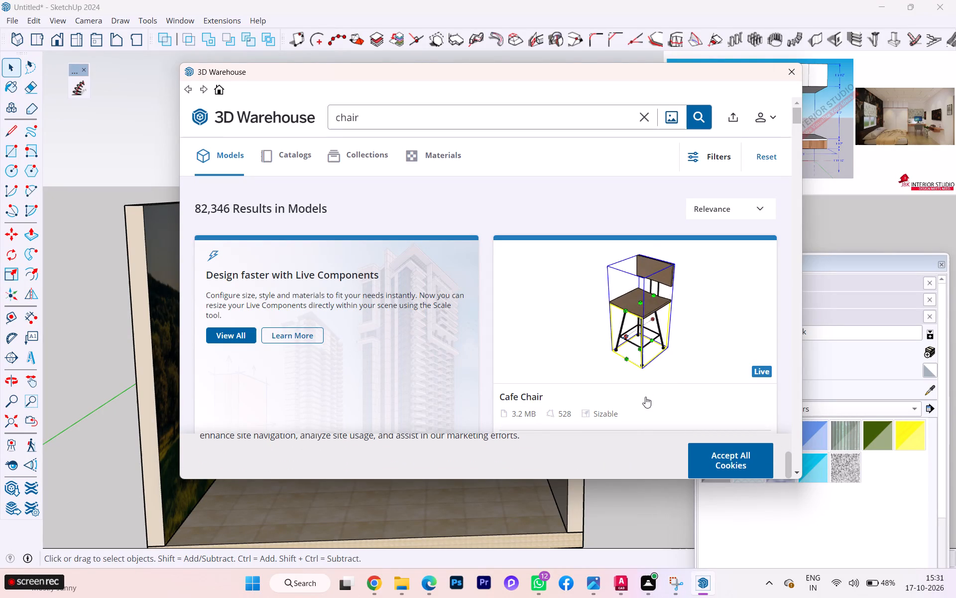
scroll(645, 397, "up", 1)
scroll(646, 387, "down", 1)
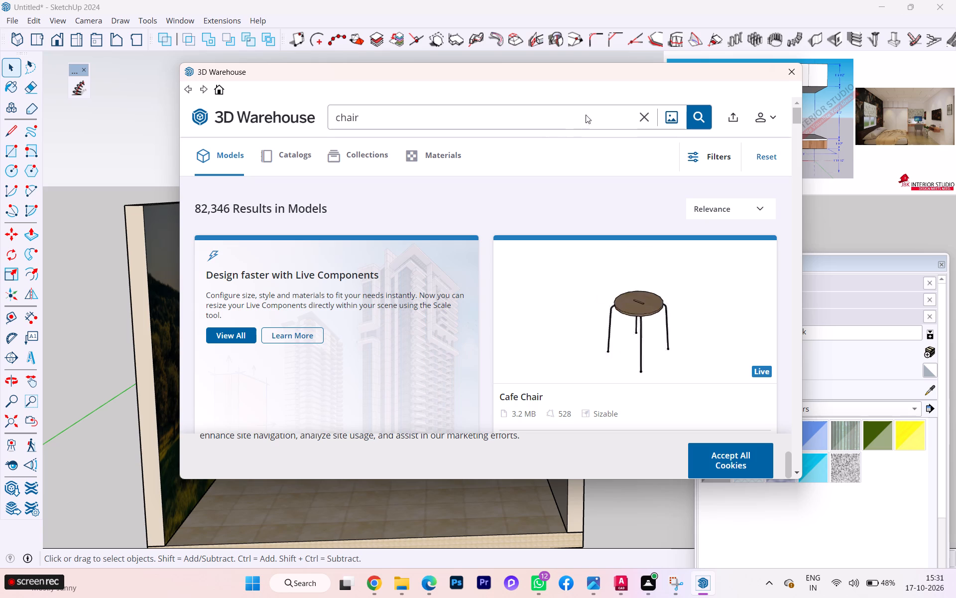
left_click(649, 120)
key("t")
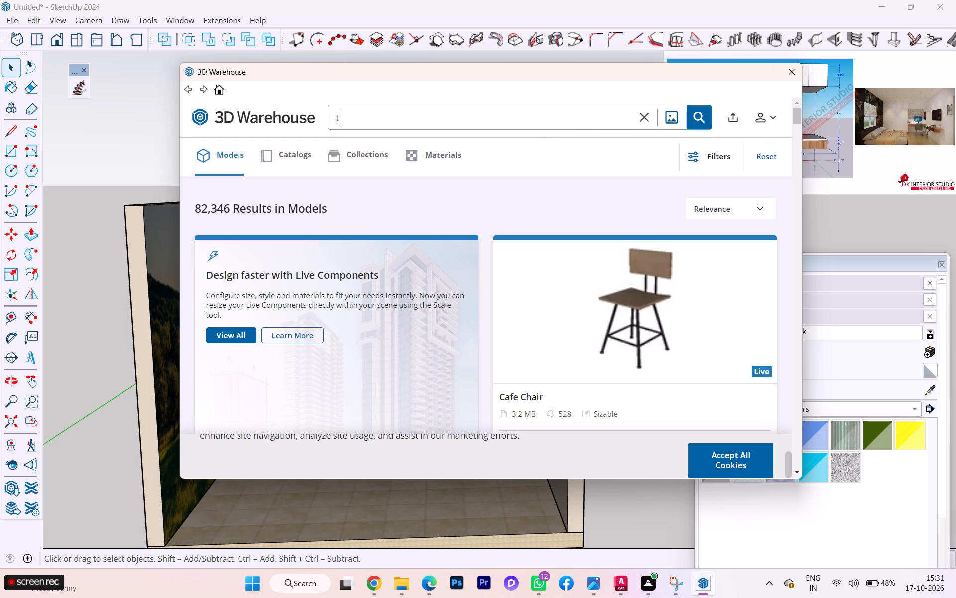
key("v")
key("Return")
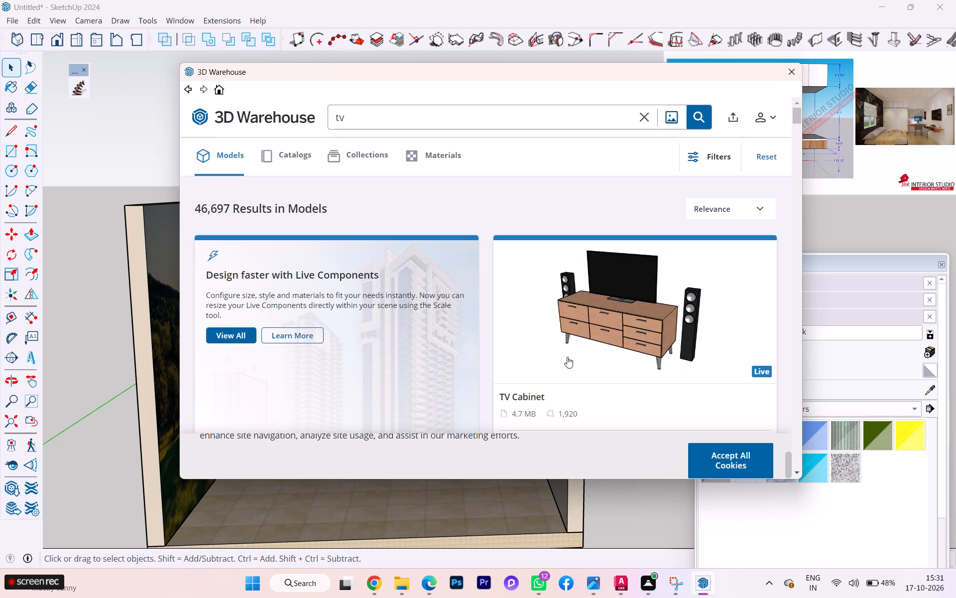
Browse the 3D Warehouse tv model results, examining the thumbnails for a flat TV suited to the bedroom wall.
scroll(566, 355, "down", 1)
scroll(566, 355, "up", 1)
scroll(566, 355, "down", 1)
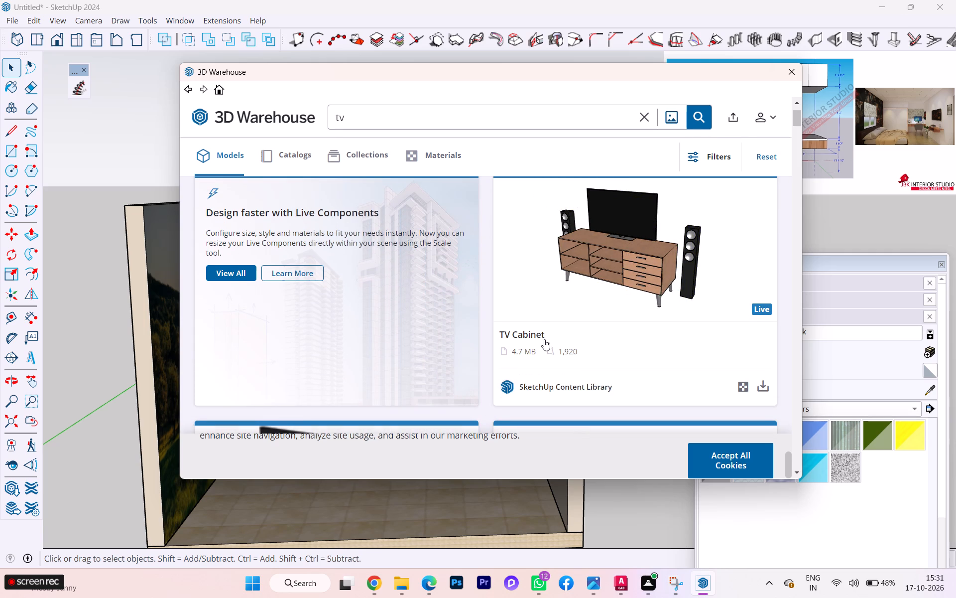
scroll(545, 339, "down", 5)
scroll(546, 342, "up", 1)
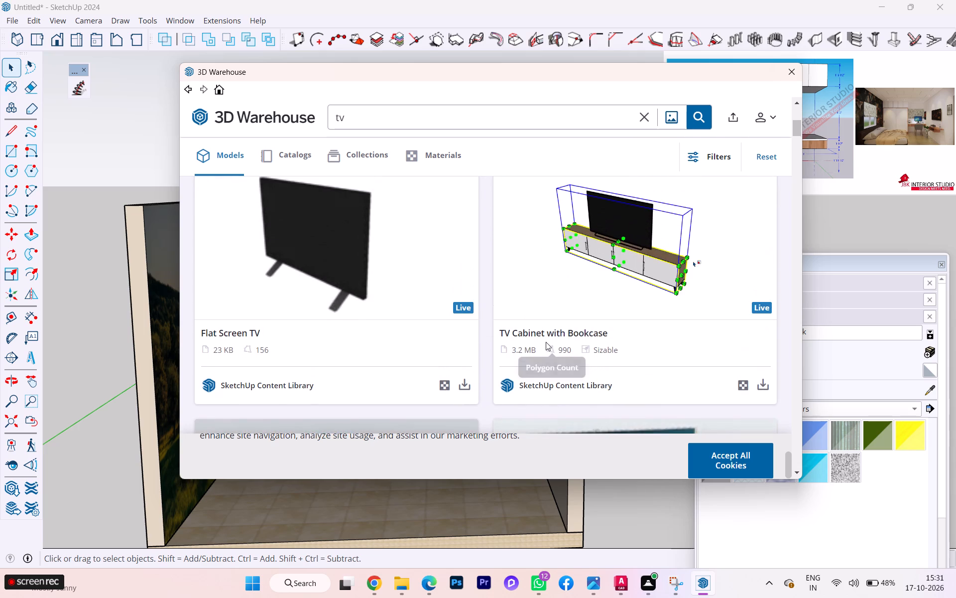
scroll(546, 342, "down", 2)
scroll(546, 342, "up", 2)
scroll(546, 342, "down", 2)
scroll(546, 342, "up", 1)
scroll(546, 342, "down", 3)
scroll(546, 347, "up", 1)
scroll(546, 347, "down", 1)
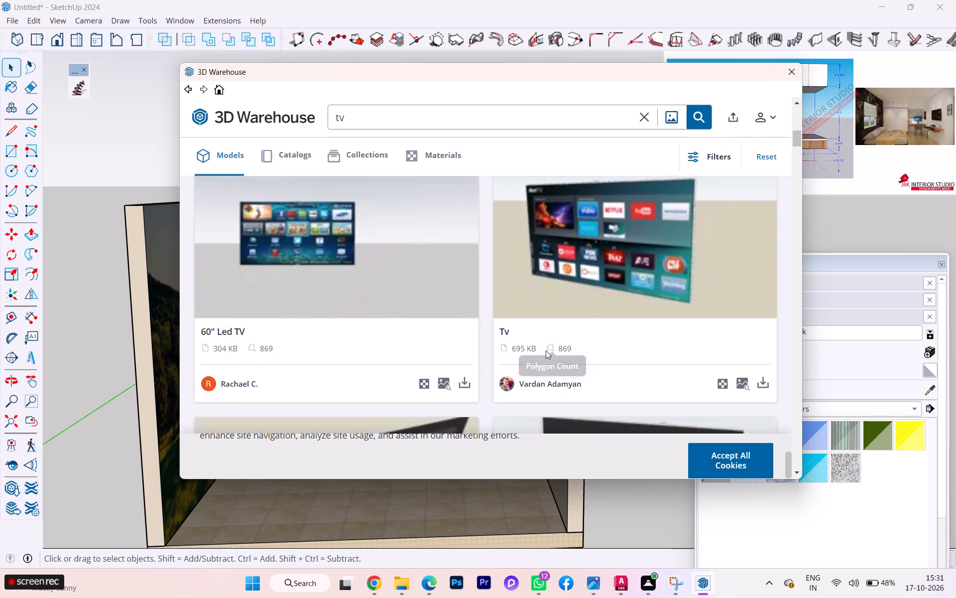
scroll(546, 350, "down", 4)
scroll(546, 351, "up", 1)
scroll(546, 351, "down", 3)
scroll(546, 351, "up", 1)
scroll(546, 353, "down", 8)
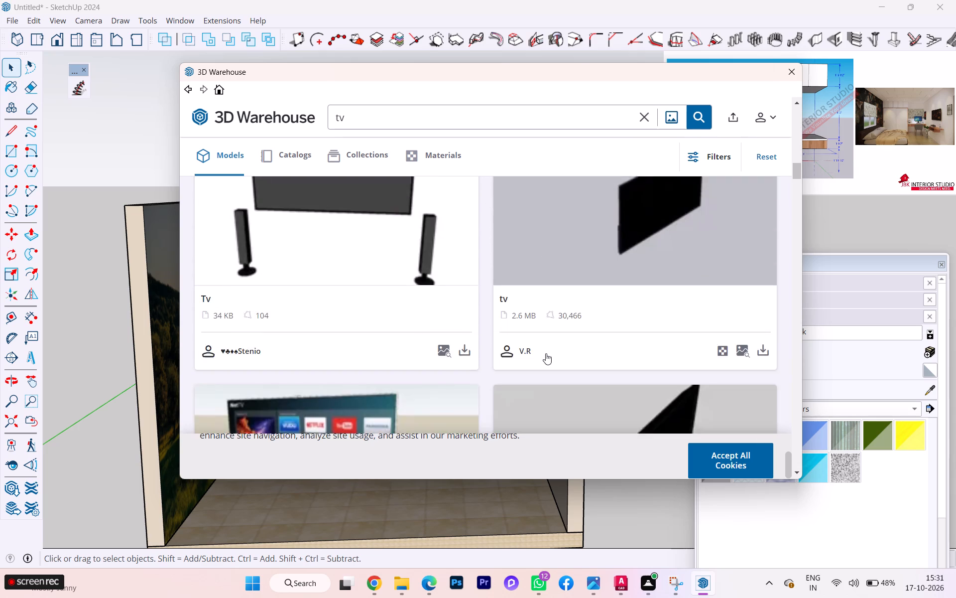
scroll(546, 350, "down", 2)
scroll(546, 350, "up", 1)
scroll(546, 350, "down", 4)
scroll(546, 350, "up", 1)
scroll(546, 350, "down", 2)
scroll(546, 350, "up", 1)
scroll(546, 350, "down", 3)
scroll(546, 350, "up", 1)
scroll(546, 350, "down", 1)
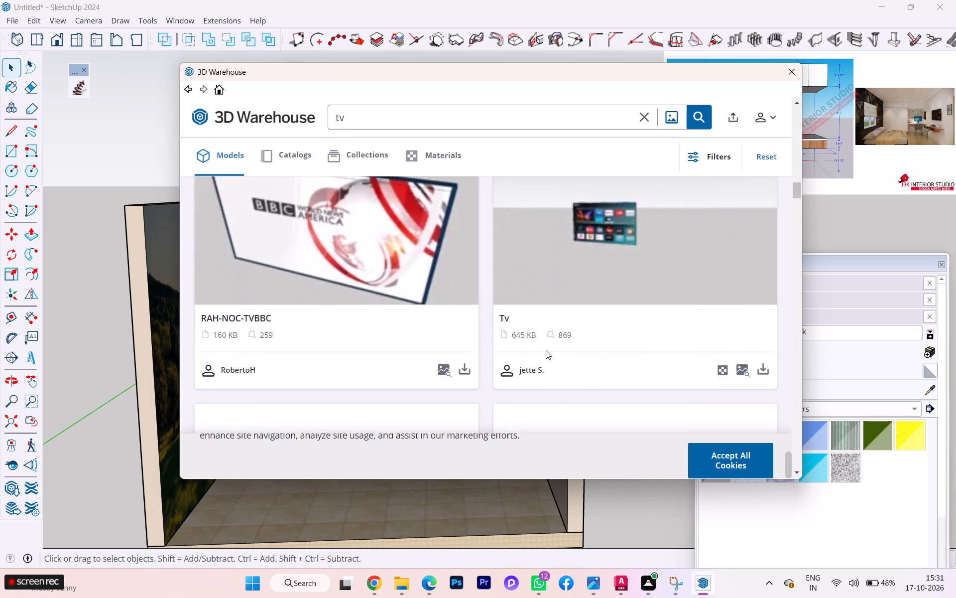
scroll(546, 350, "down", 1)
scroll(546, 350, "up", 1)
scroll(546, 350, "down", 8)
scroll(546, 350, "up", 2)
scroll(546, 350, "down", 2)
scroll(546, 350, "up", 1)
scroll(546, 350, "down", 2)
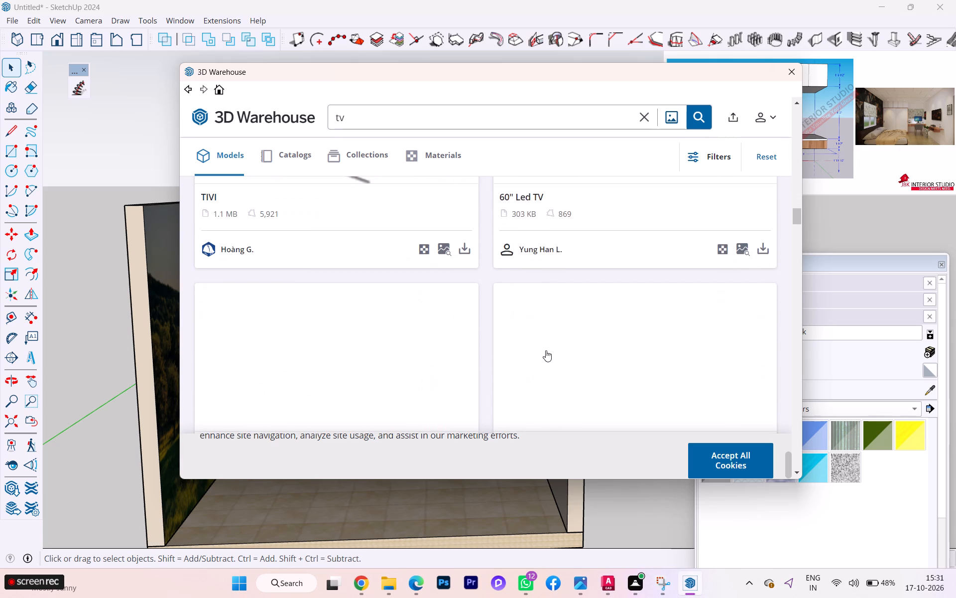
scroll(546, 350, "down", 4)
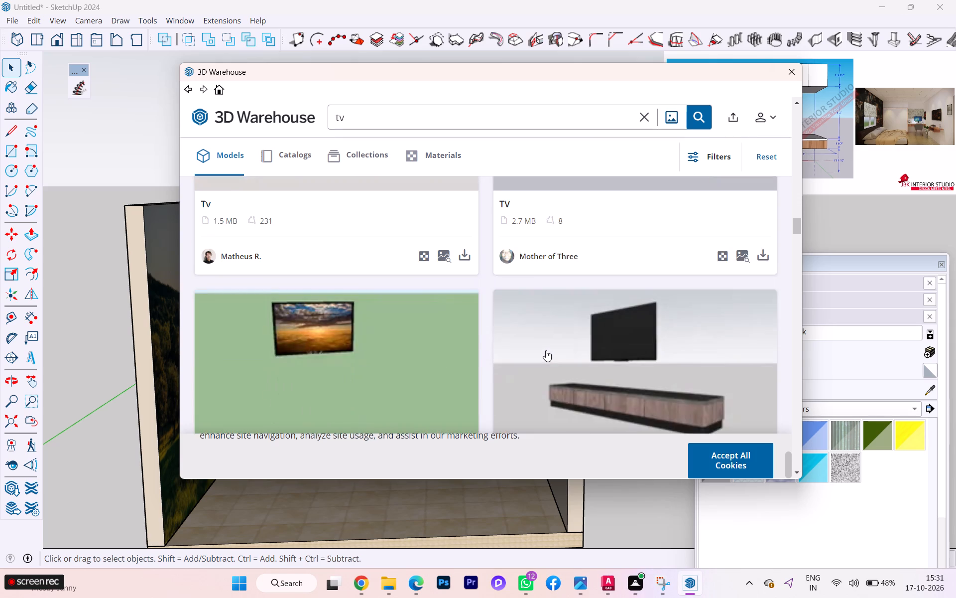
scroll(546, 350, "up", 2)
scroll(546, 350, "down", 2)
scroll(546, 350, "up", 1)
scroll(546, 350, "down", 1)
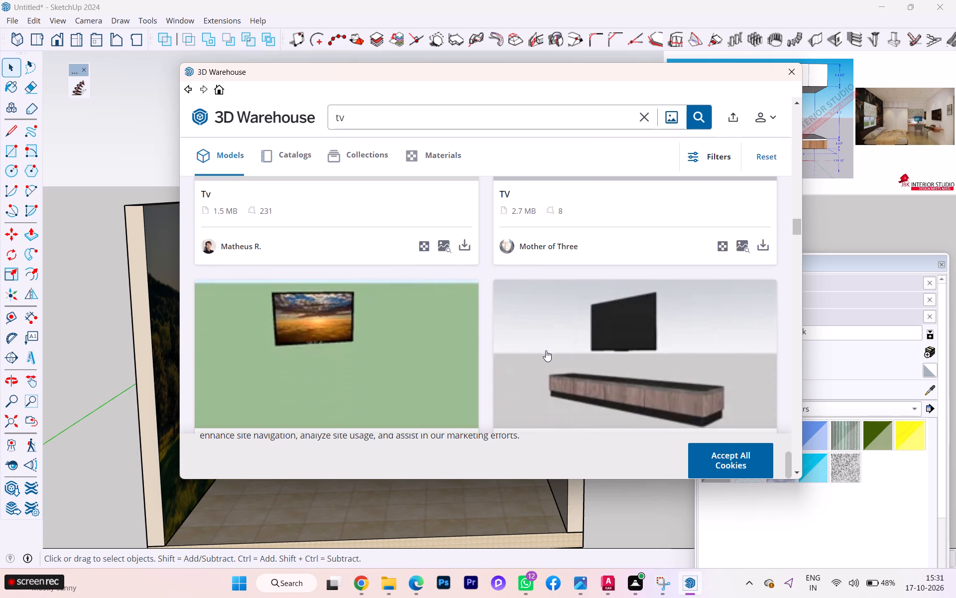
scroll(546, 350, "up", 3)
scroll(546, 350, "down", 9)
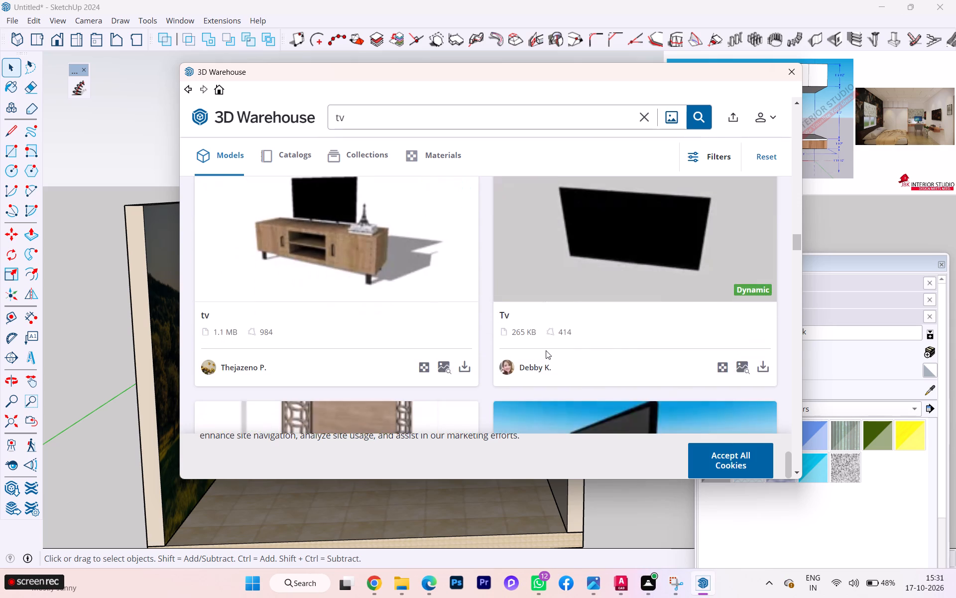
scroll(546, 350, "up", 1)
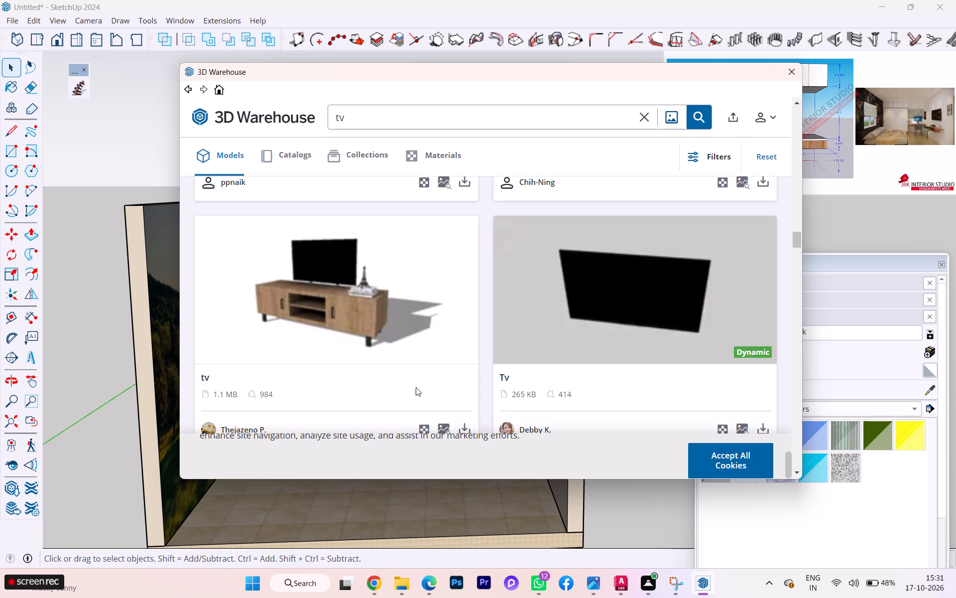
scroll(415, 386, "down", 2)
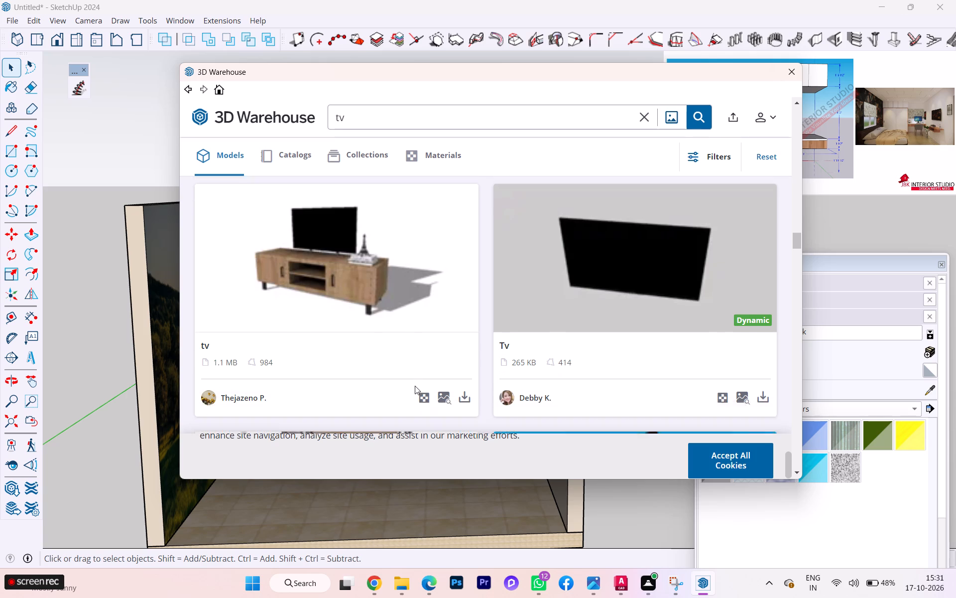
scroll(475, 383, "down", 6)
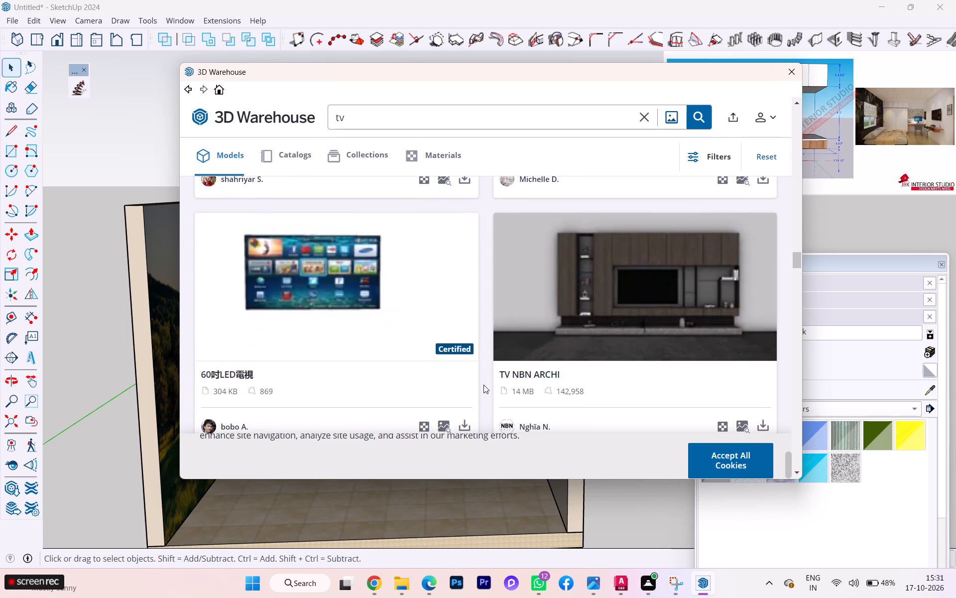
scroll(483, 385, "down", 4)
scroll(483, 385, "up", 2)
scroll(483, 385, "down", 4)
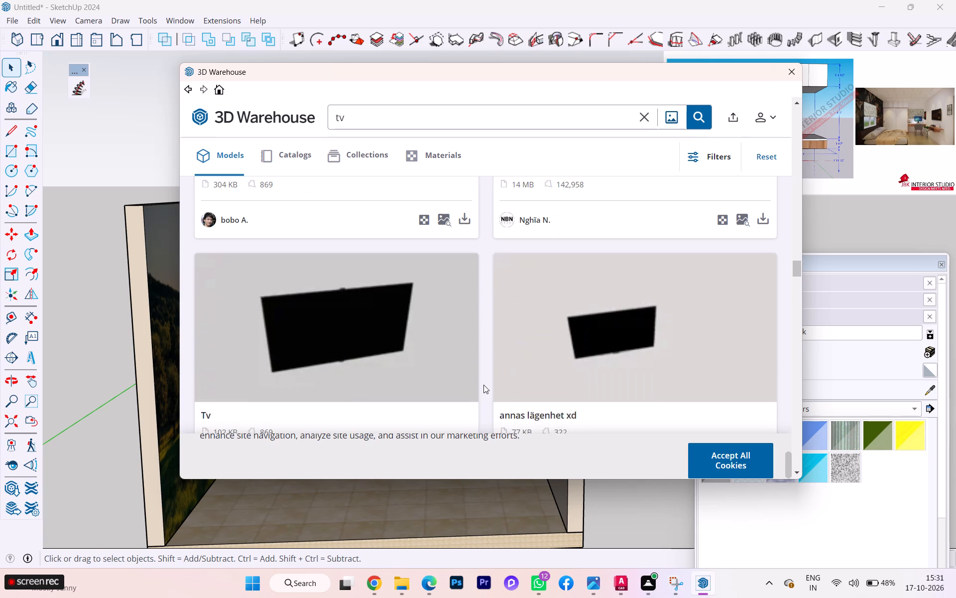
scroll(483, 385, "down", 7)
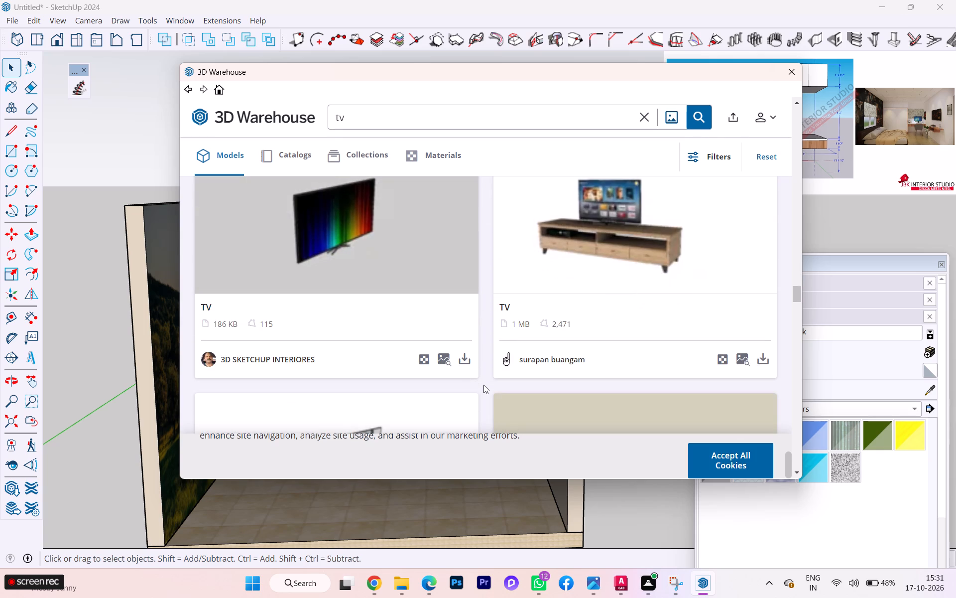
scroll(483, 385, "down", 7)
scroll(483, 385, "up", 1)
scroll(483, 385, "down", 4)
scroll(483, 385, "up", 1)
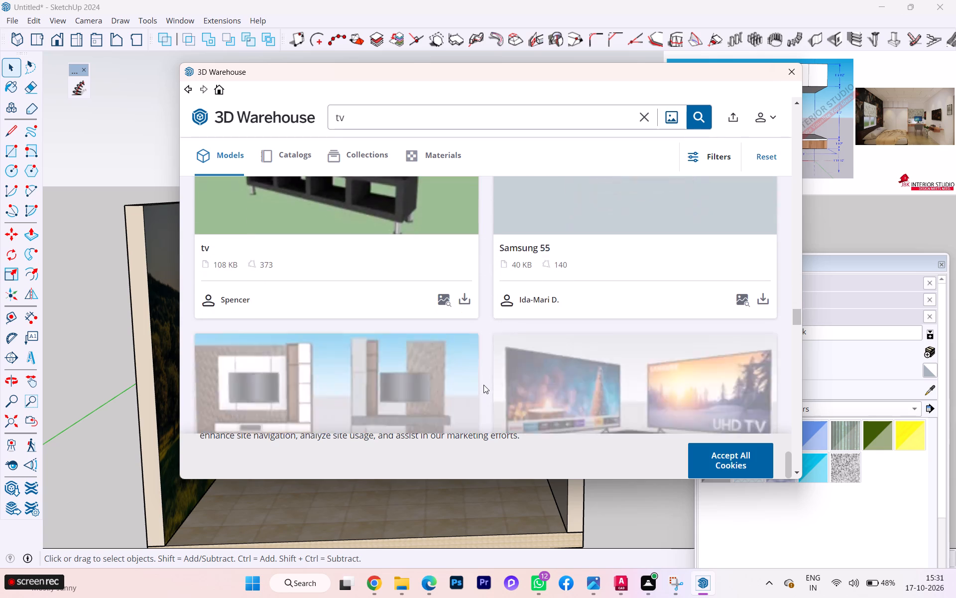
scroll(483, 385, "down", 4)
scroll(483, 385, "up", 2)
scroll(483, 385, "down", 4)
scroll(483, 385, "up", 1)
scroll(483, 385, "down", 2)
scroll(483, 385, "up", 1)
scroll(483, 385, "down", 2)
scroll(483, 385, "up", 1)
scroll(483, 385, "down", 2)
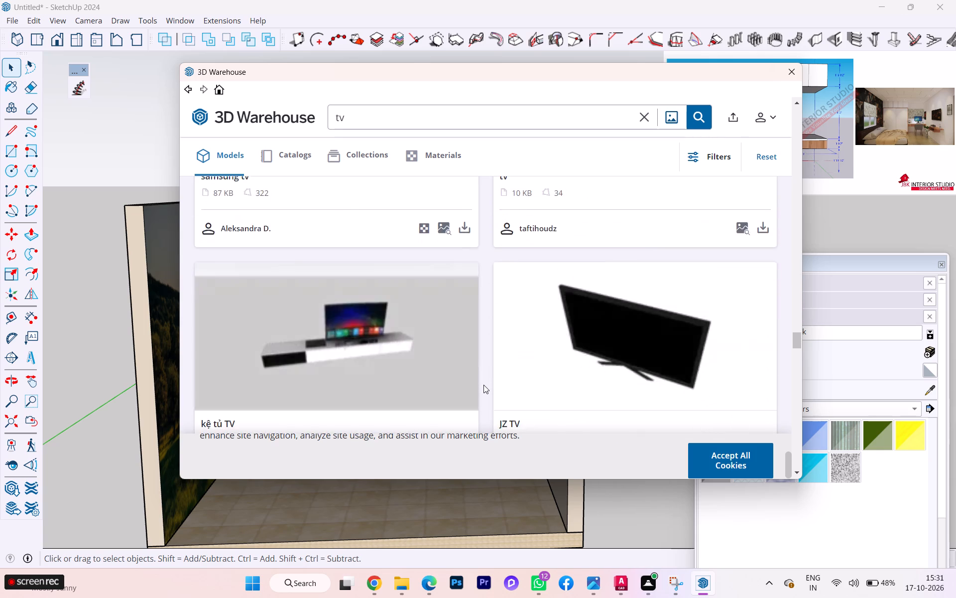
scroll(483, 385, "down", 9)
scroll(483, 385, "up", 1)
scroll(483, 385, "down", 3)
scroll(483, 385, "up", 2)
scroll(483, 385, "down", 3)
scroll(483, 385, "up", 1)
scroll(483, 385, "down", 4)
scroll(483, 385, "up", 1)
scroll(483, 385, "down", 4)
scroll(483, 385, "up", 1)
scroll(483, 385, "down", 4)
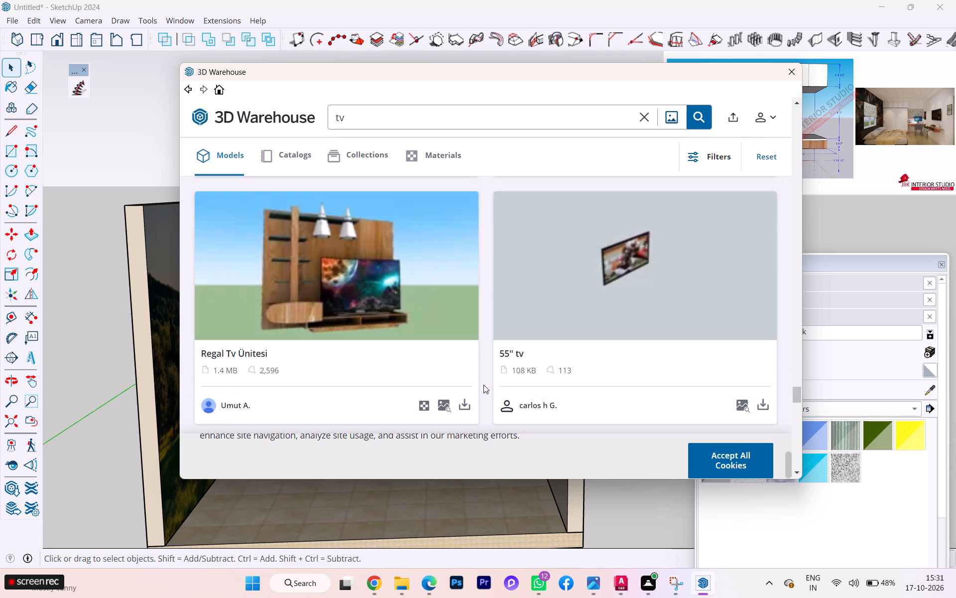
scroll(483, 385, "down", 7)
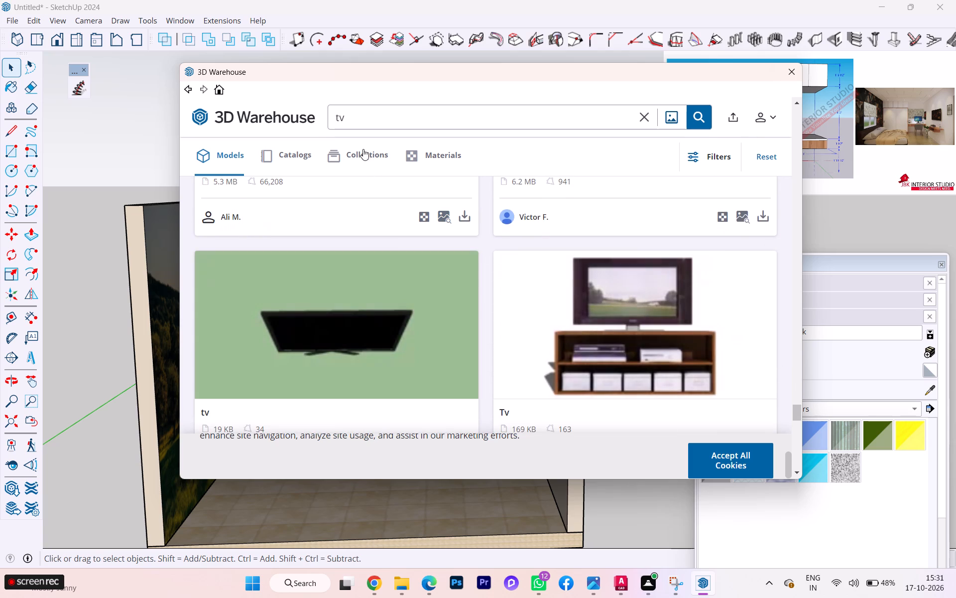
Refine the 3D Warehouse model search to tv wall.
left_click(414, 118)
key("space")
type("wall")
key("Return")
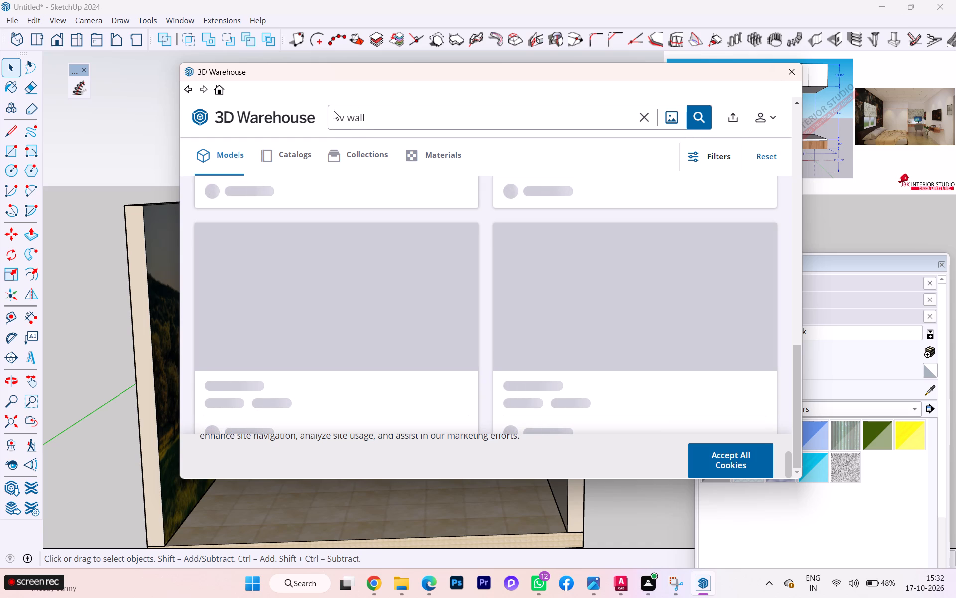
Reword the model search as wall tv and run it.
left_click(348, 122)
key("BackSpace")
key("BackSpace")
key("BackSpace")
key("BackSpace")
key("BackSpace")
key("BackSpace")
key("BackSpace")
key("BackSpace")
key("BackSpace")
key("BackSpace")
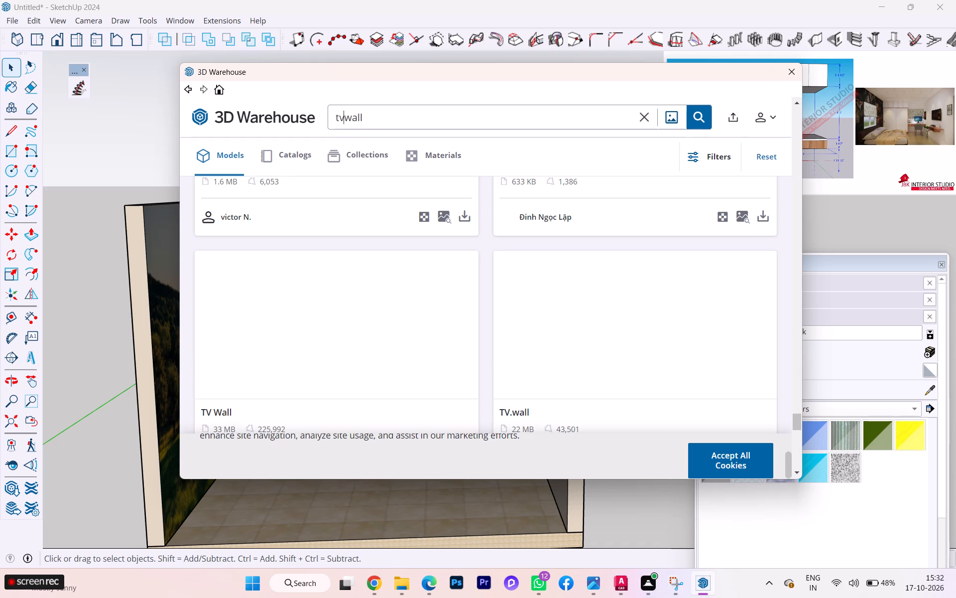
key("Right")
key("Right")
key("Right")
key("Right")
key("space")
key("t")
key("v")
key("Return")
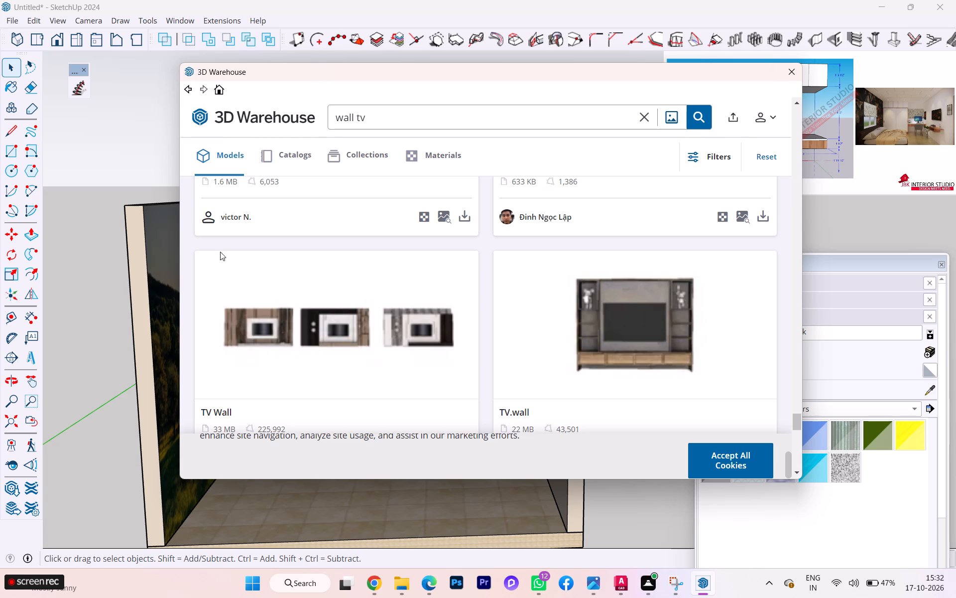
Look through the remaining wall tv model results down to the end of the loaded list.
scroll(316, 275, "down", 7)
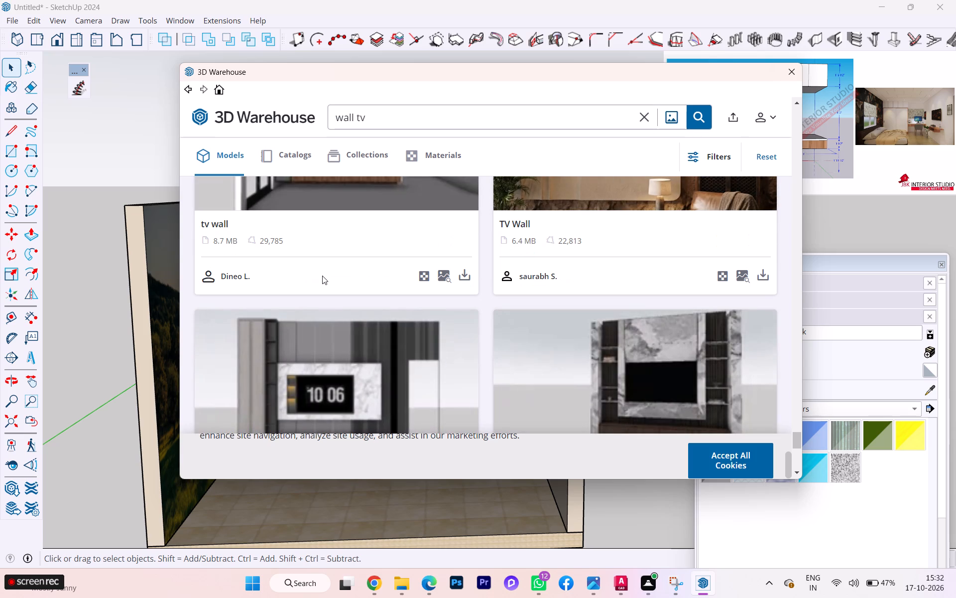
scroll(322, 276, "down", 7)
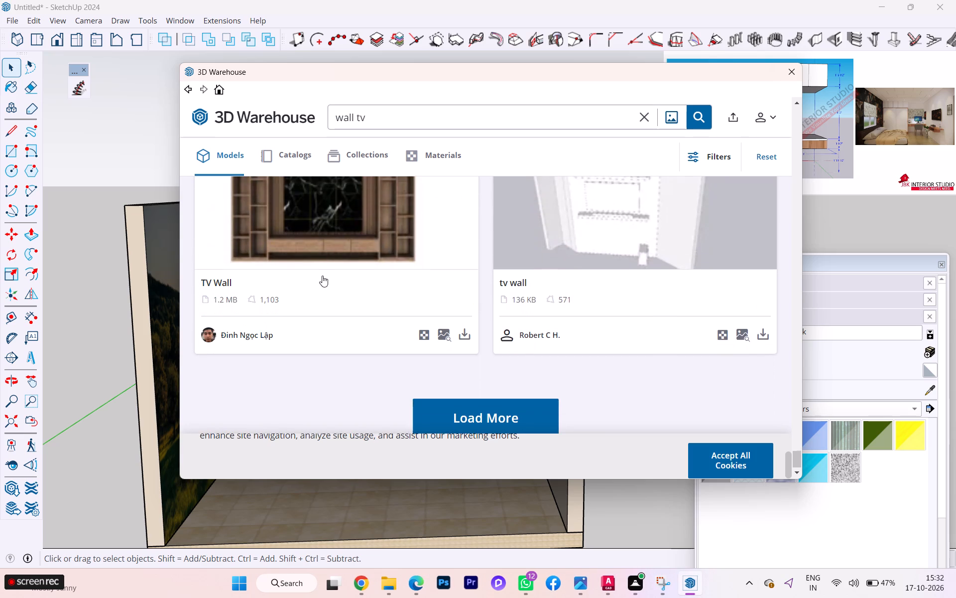
scroll(322, 276, "down", 3)
scroll(322, 276, "up", 2)
scroll(322, 276, "down", 6)
scroll(327, 277, "up", 1)
scroll(327, 277, "down", 1)
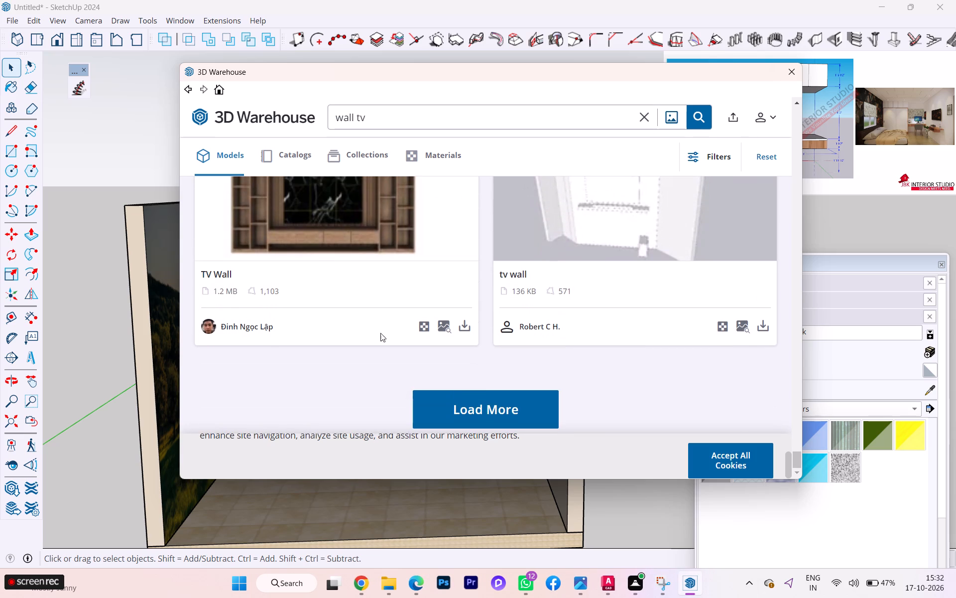
Load more wall tv model results in the 3D Warehouse.
left_click(467, 406)
scroll(401, 304, "down", 1)
scroll(401, 304, "up", 1)
scroll(400, 304, "down", 1)
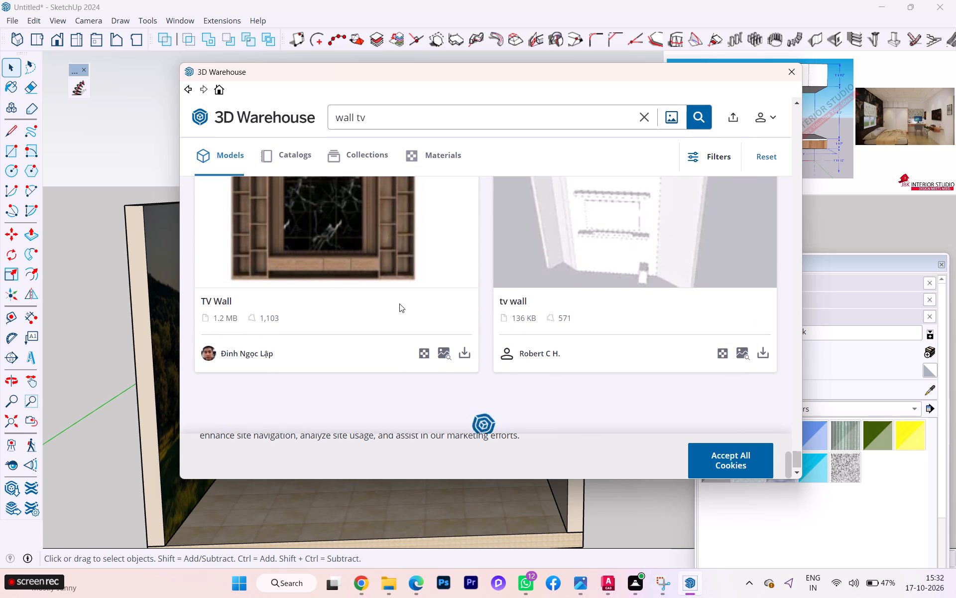
scroll(399, 303, "down", 7)
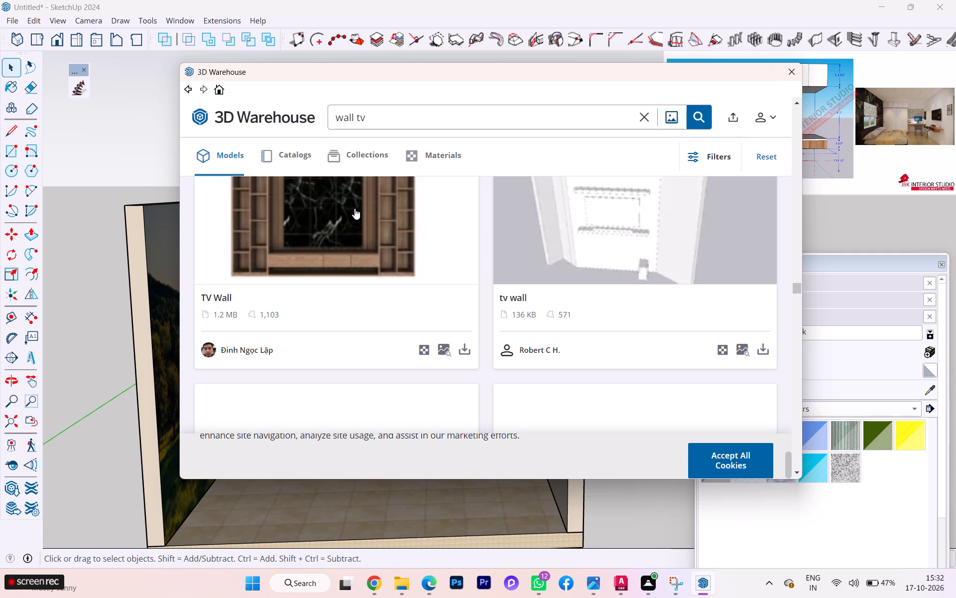
Browse the additional wall tv model results, examining the thumbnails for a plain flat TV suited to the bedroom wall.
scroll(391, 296, "down", 1)
scroll(394, 300, "up", 1)
scroll(395, 301, "down", 2)
scroll(426, 331, "down", 3)
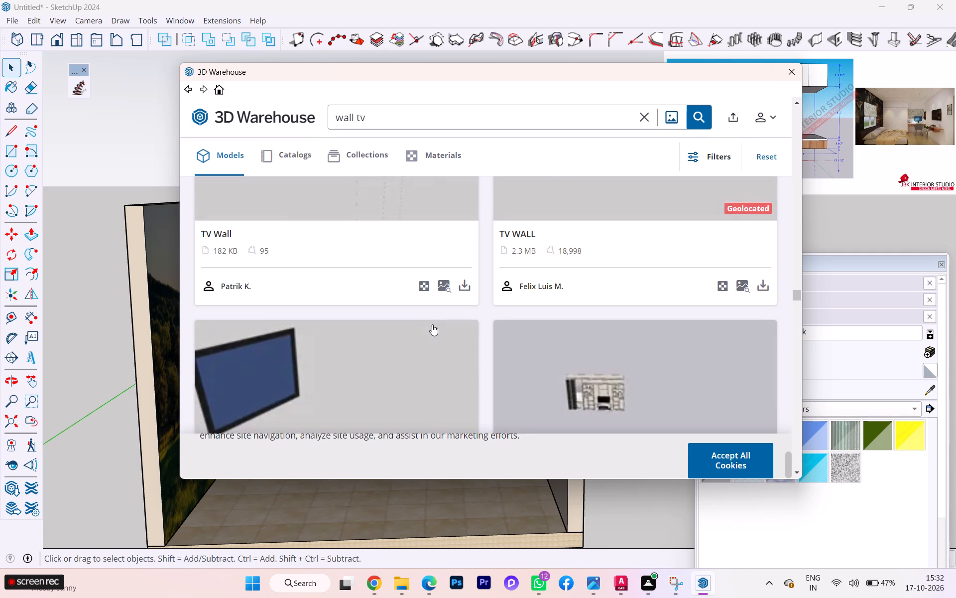
scroll(432, 323, "down", 2)
scroll(432, 323, "up", 6)
scroll(431, 322, "down", 15)
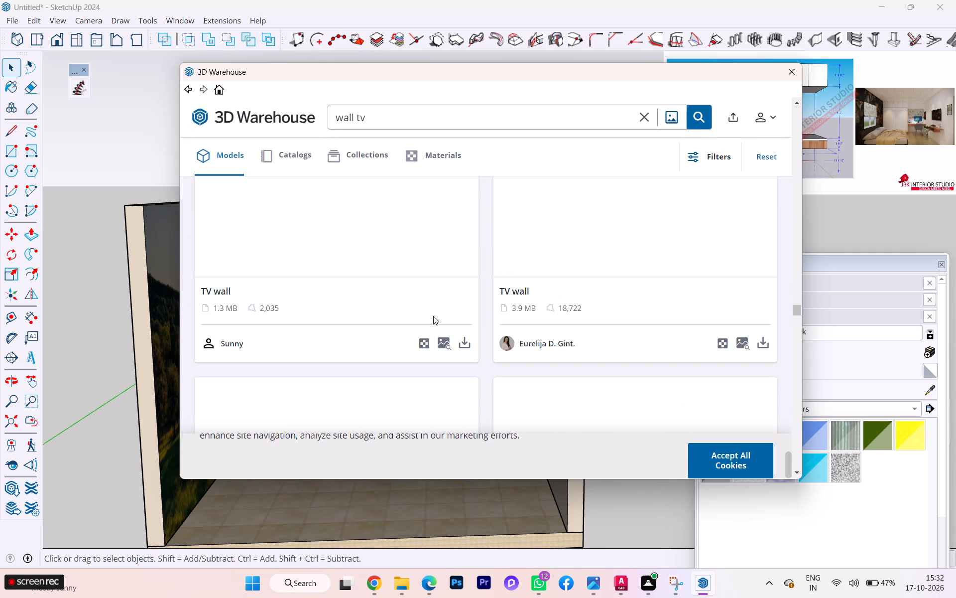
scroll(433, 315, "up", 1)
scroll(433, 315, "down", 1)
scroll(433, 315, "up", 2)
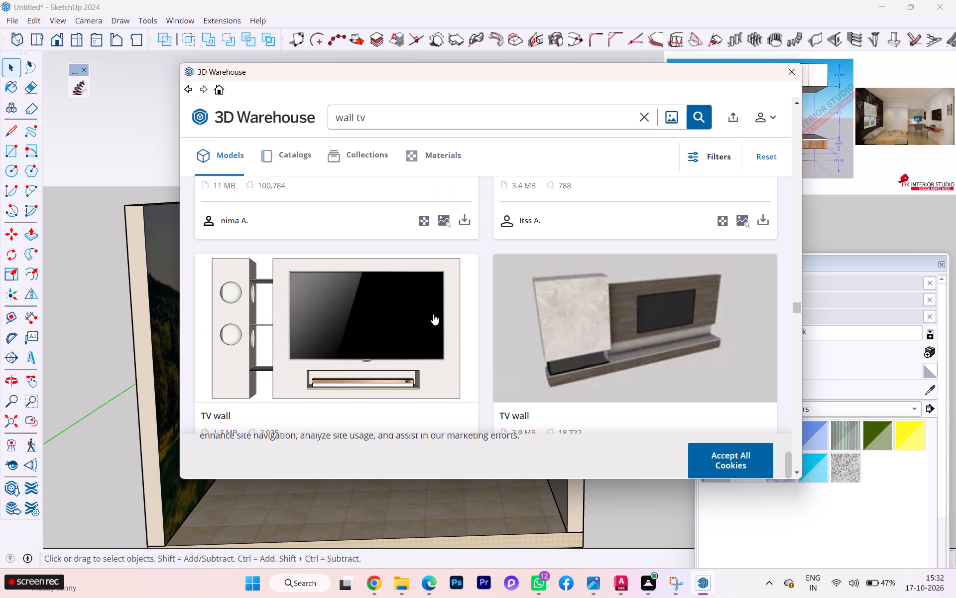
scroll(433, 314, "down", 3)
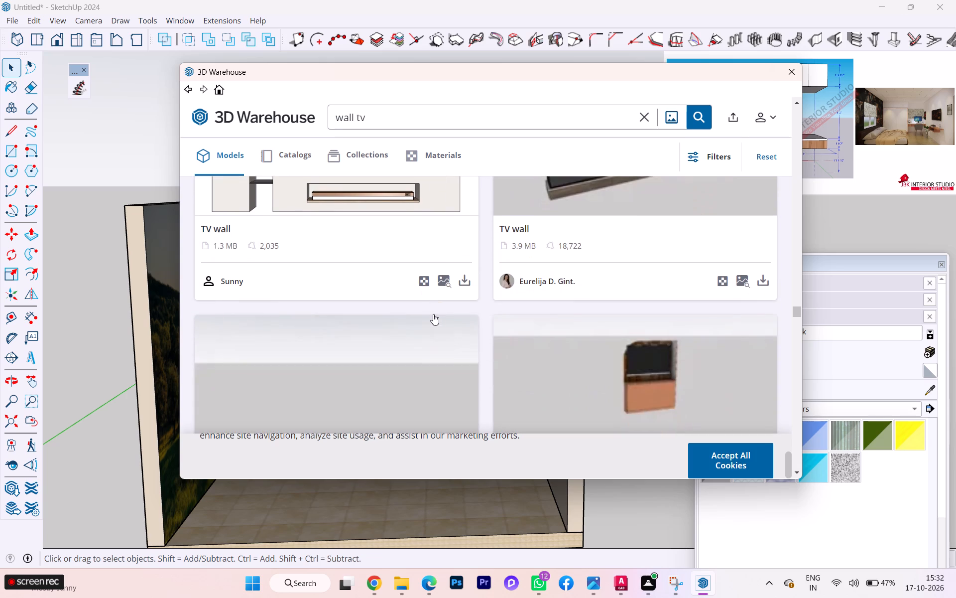
scroll(433, 314, "up", 3)
scroll(433, 314, "down", 9)
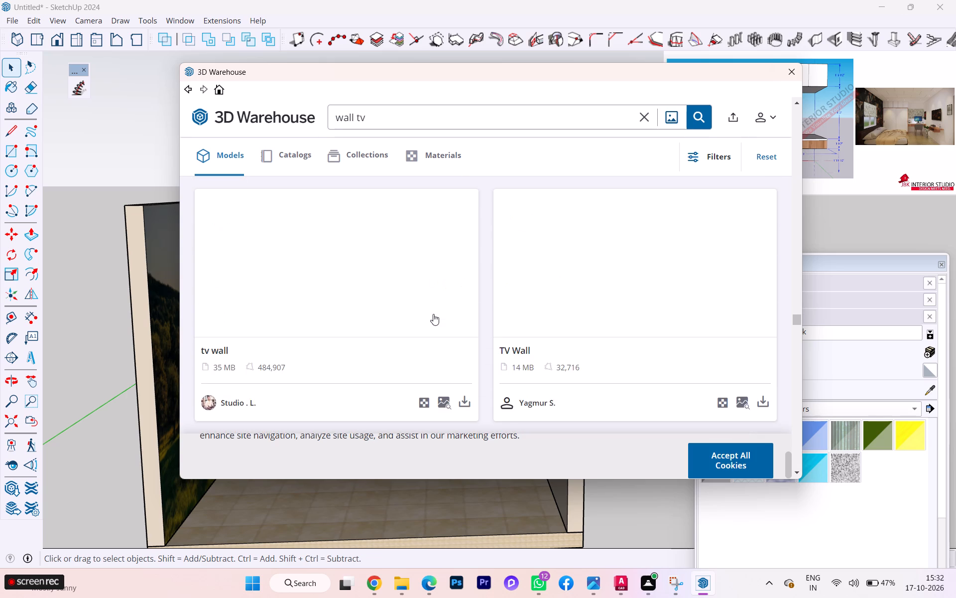
scroll(433, 314, "down", 2)
scroll(433, 314, "up", 2)
scroll(433, 314, "down", 1)
scroll(433, 314, "up", 1)
scroll(433, 314, "down", 2)
scroll(433, 314, "up", 1)
scroll(433, 314, "down", 4)
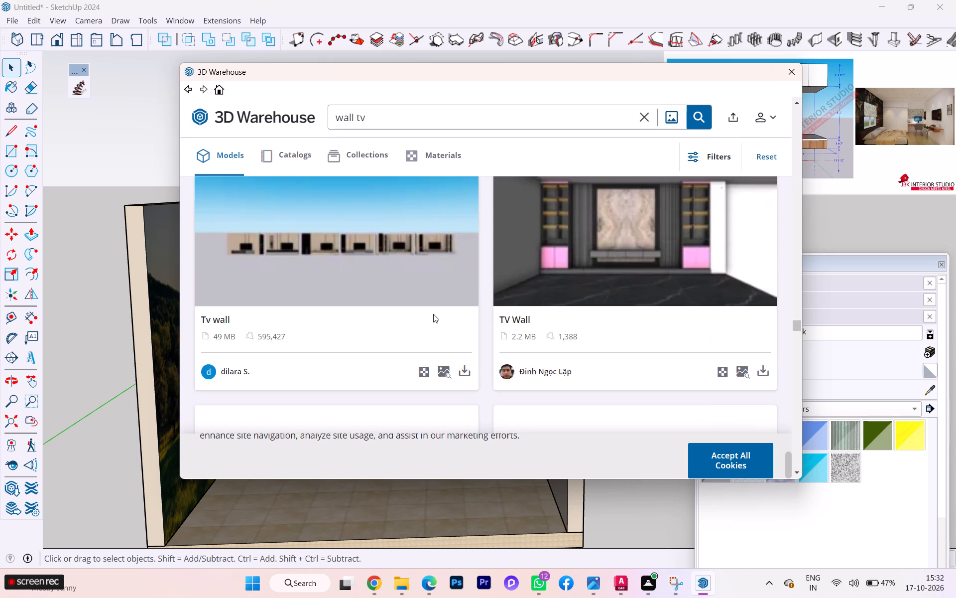
scroll(433, 314, "up", 2)
scroll(433, 314, "down", 1)
scroll(433, 314, "up", 1)
scroll(433, 314, "down", 1)
scroll(433, 314, "up", 1)
scroll(433, 314, "down", 6)
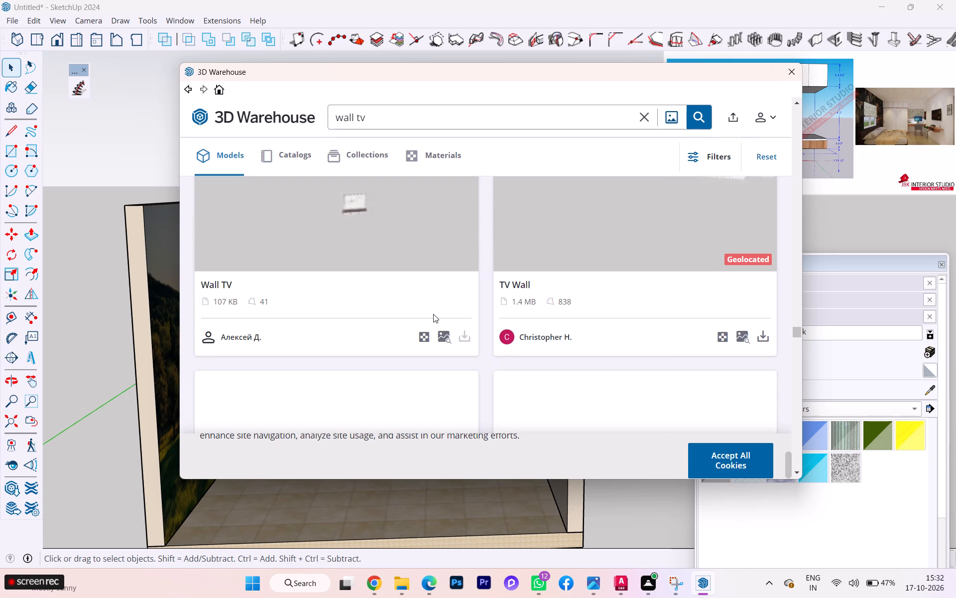
scroll(433, 314, "down", 4)
scroll(433, 314, "up", 2)
scroll(433, 314, "down", 1)
scroll(433, 314, "up", 1)
scroll(433, 314, "down", 1)
scroll(433, 314, "up", 1)
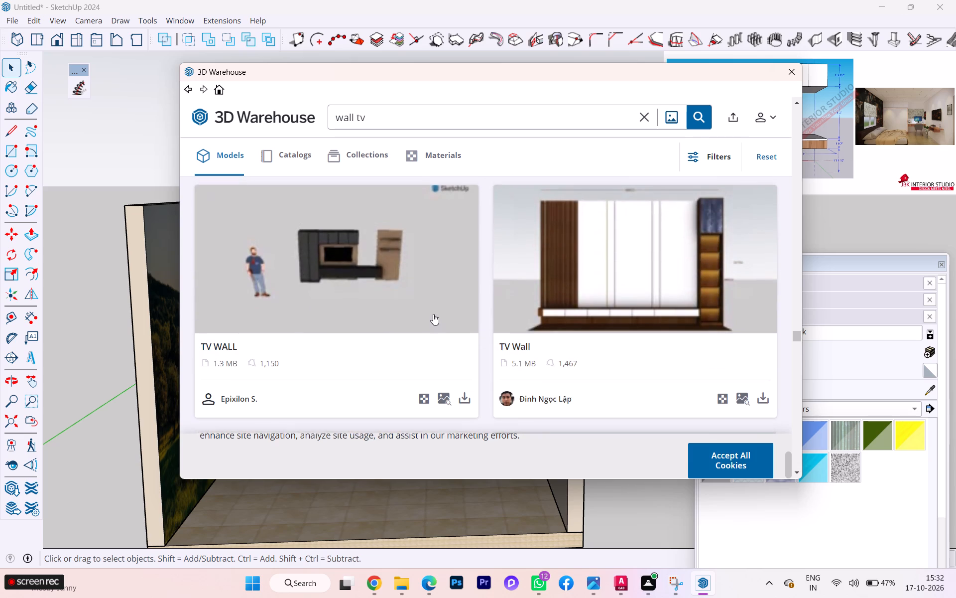
scroll(433, 314, "up", 1)
scroll(433, 314, "down", 6)
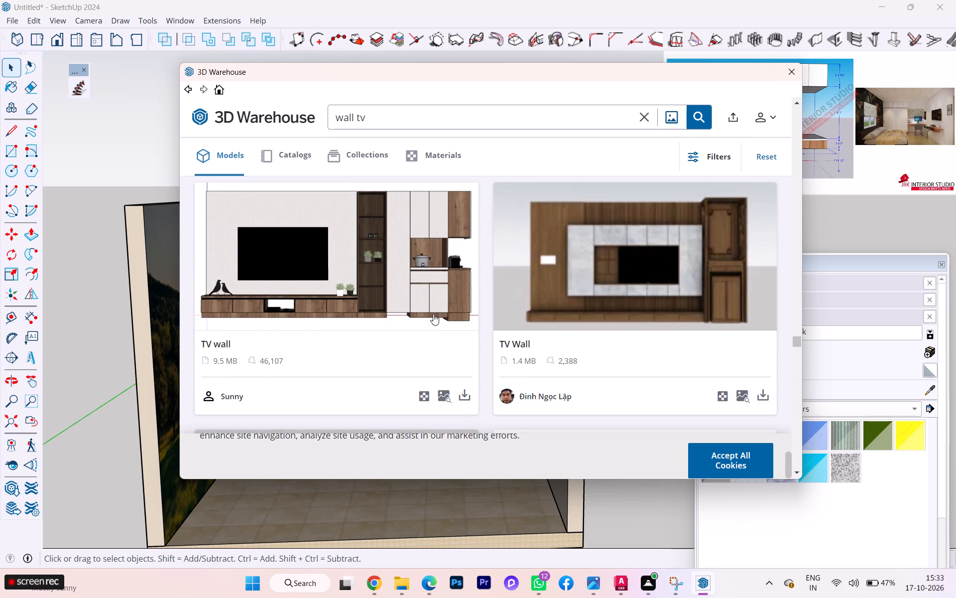
scroll(433, 314, "down", 7)
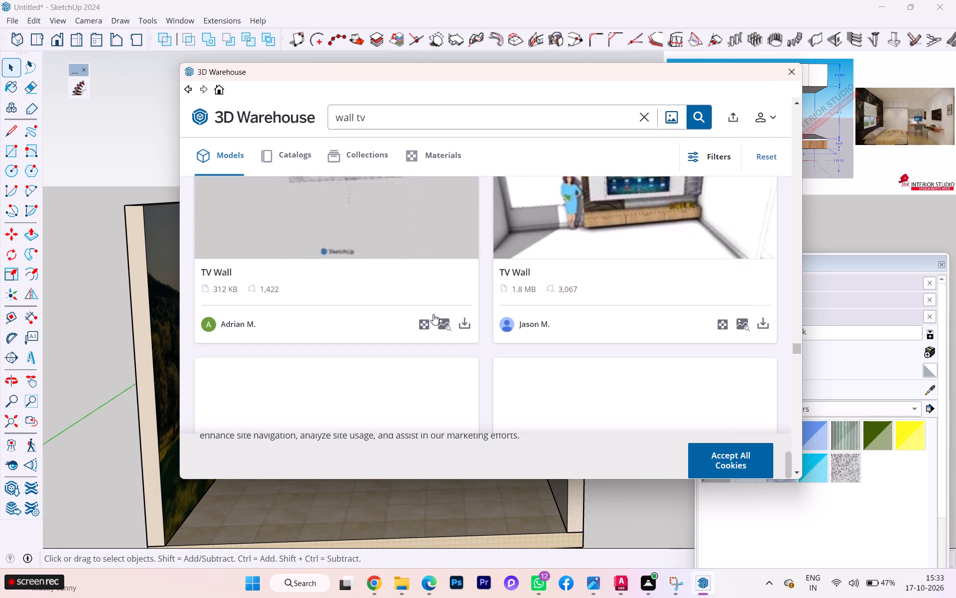
scroll(433, 314, "down", 4)
scroll(433, 314, "up", 2)
scroll(433, 314, "down", 1)
scroll(433, 314, "up", 2)
scroll(433, 314, "down", 4)
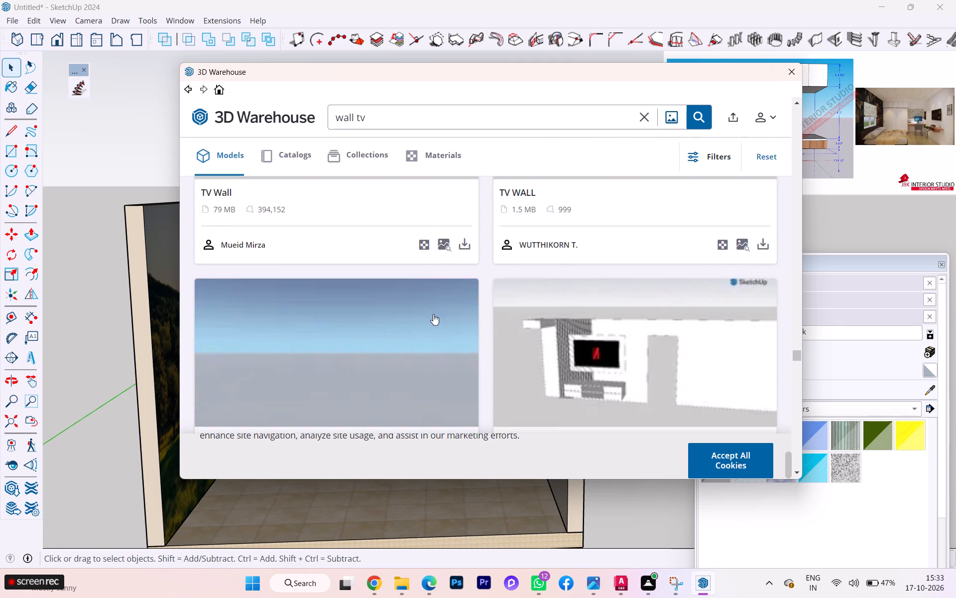
scroll(433, 314, "down", 6)
scroll(433, 314, "up", 2)
scroll(433, 314, "down", 3)
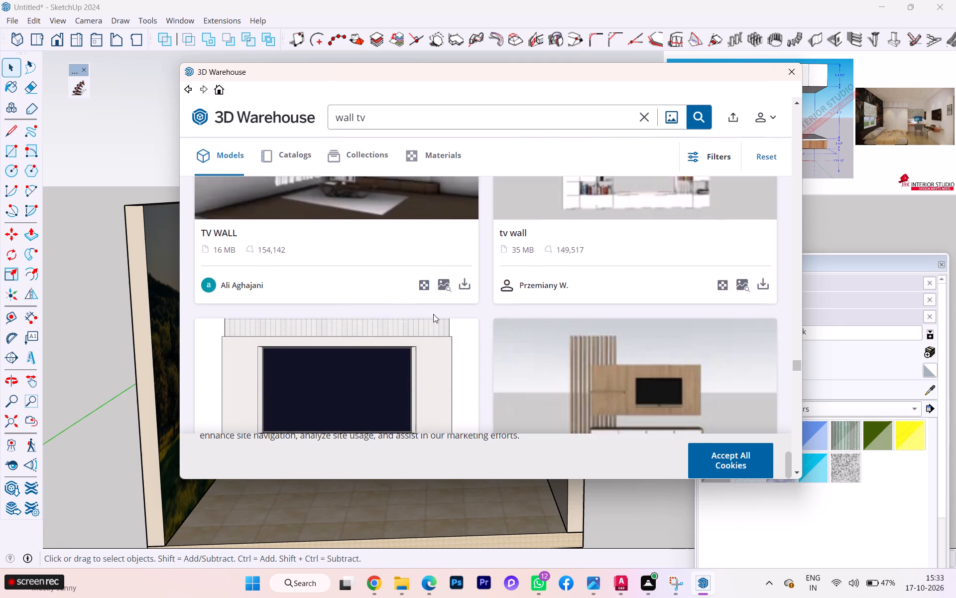
scroll(433, 314, "down", 5)
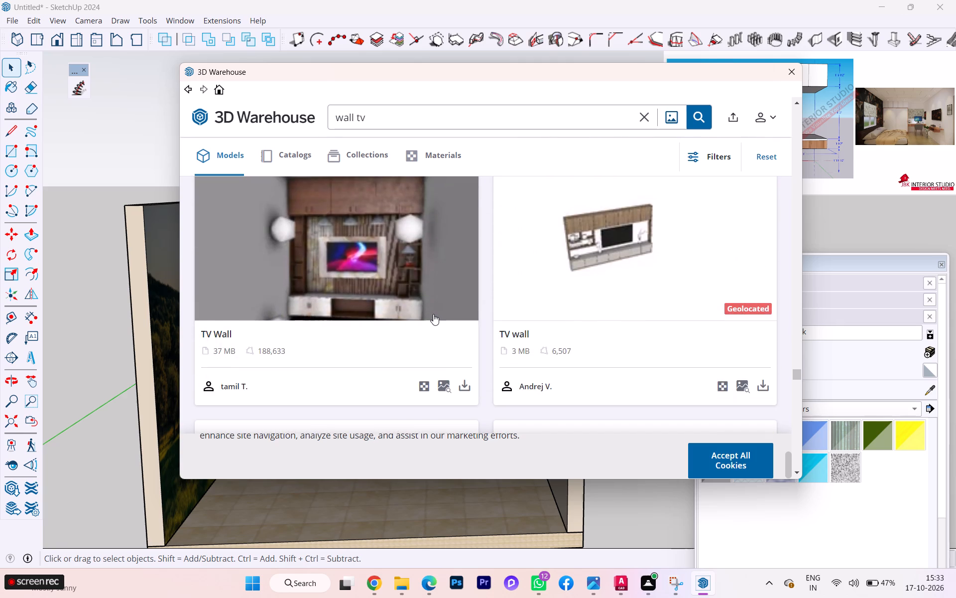
scroll(433, 314, "down", 5)
scroll(433, 314, "up", 1)
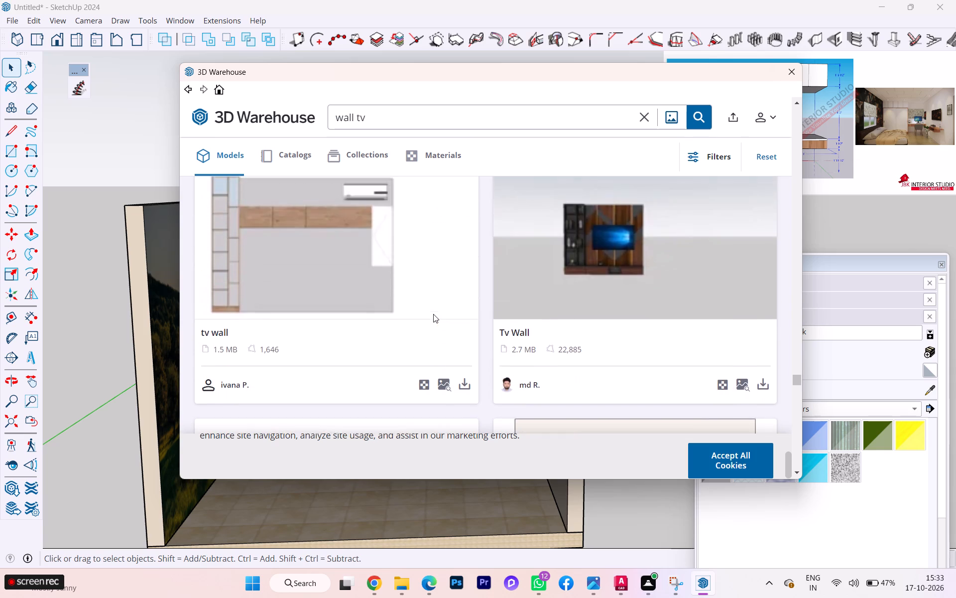
scroll(433, 314, "down", 5)
scroll(433, 314, "up", 1)
scroll(433, 314, "down", 2)
scroll(433, 314, "up", 2)
scroll(433, 314, "down", 4)
scroll(433, 314, "up", 1)
scroll(433, 314, "down", 1)
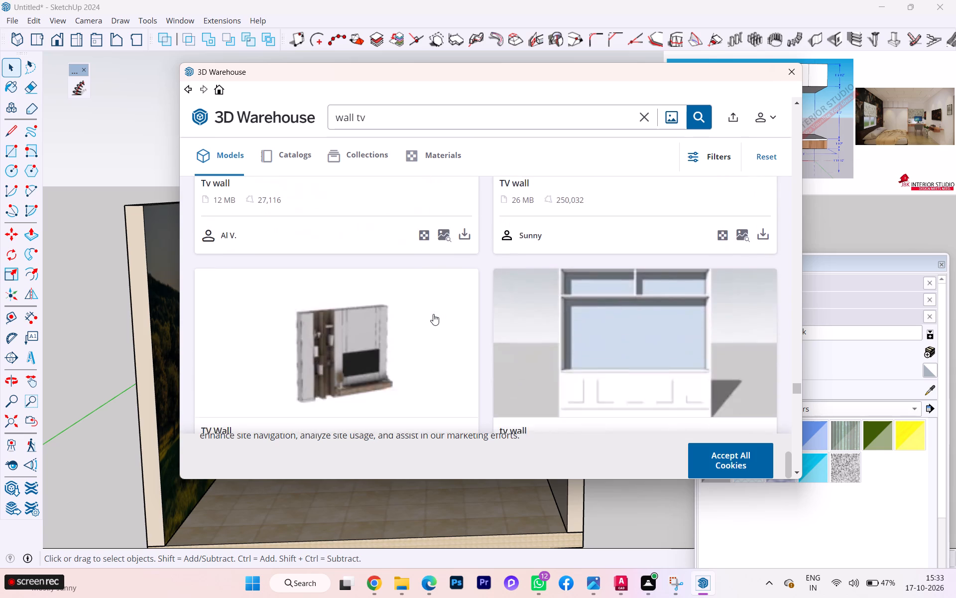
scroll(433, 314, "down", 8)
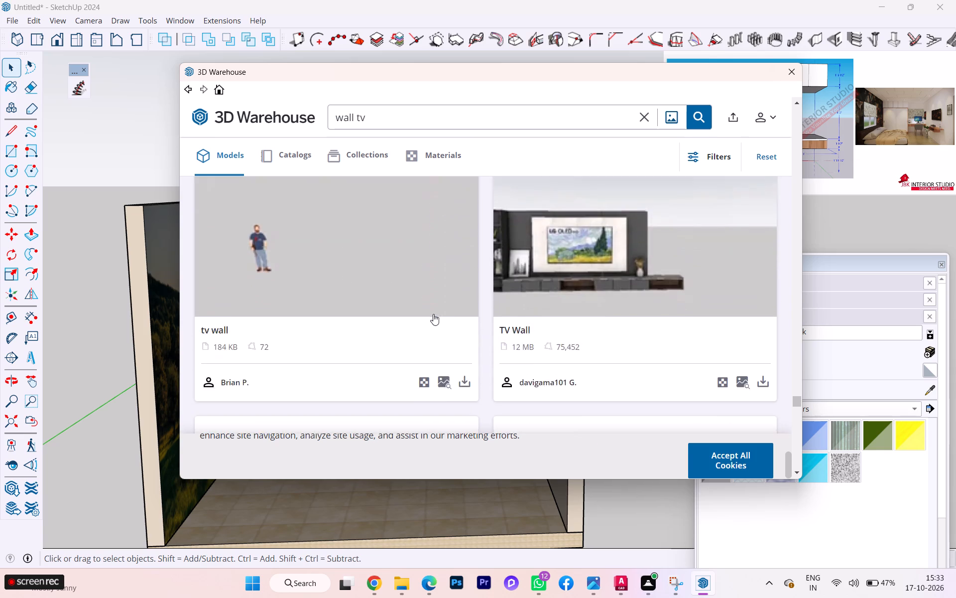
scroll(433, 314, "down", 3)
scroll(433, 314, "up", 1)
scroll(433, 314, "down", 2)
scroll(433, 314, "up", 2)
scroll(433, 314, "down", 2)
scroll(433, 314, "up", 1)
scroll(433, 314, "down", 3)
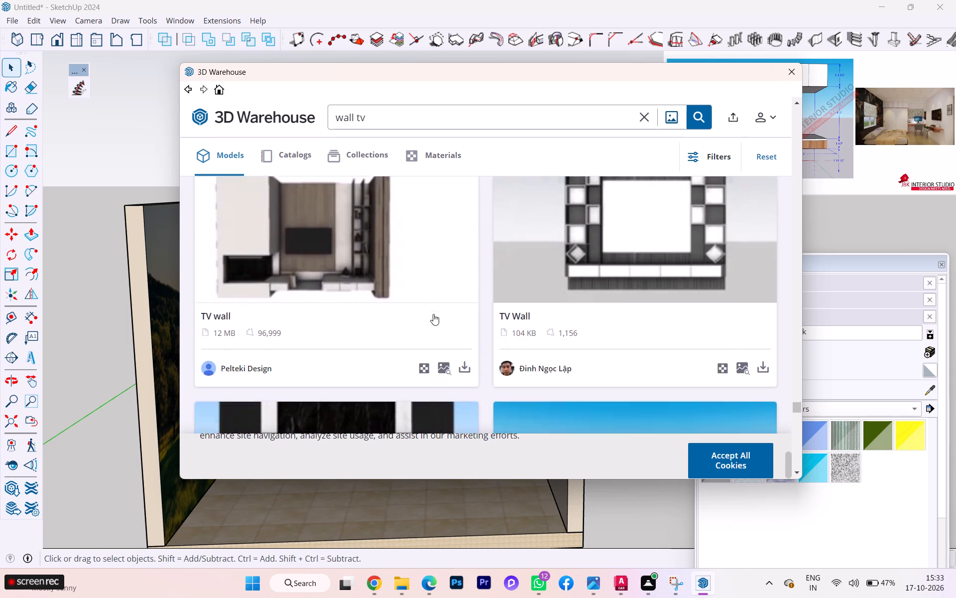
scroll(433, 314, "down", 7)
scroll(433, 314, "up", 2)
scroll(433, 314, "down", 4)
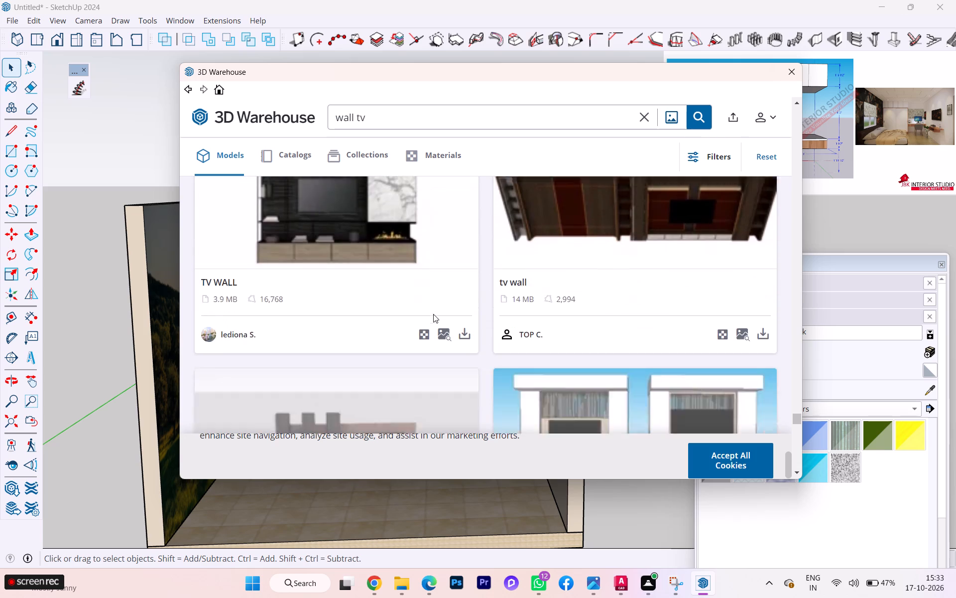
scroll(433, 314, "down", 4)
scroll(433, 314, "up", 2)
scroll(433, 314, "down", 2)
scroll(433, 314, "up", 1)
scroll(433, 314, "down", 2)
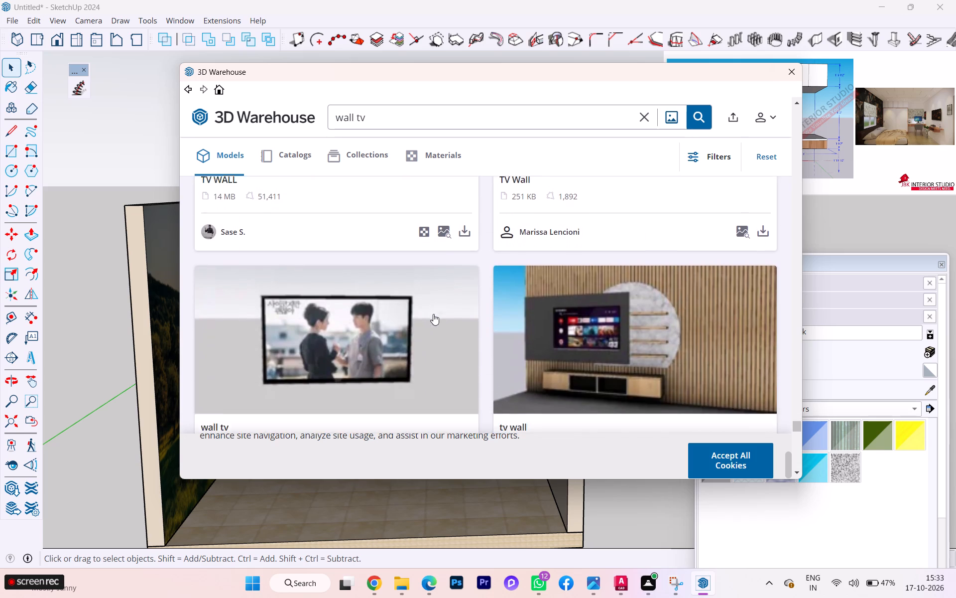
scroll(433, 314, "down", 3)
scroll(433, 314, "up", 2)
scroll(433, 314, "down", 7)
scroll(433, 314, "up", 1)
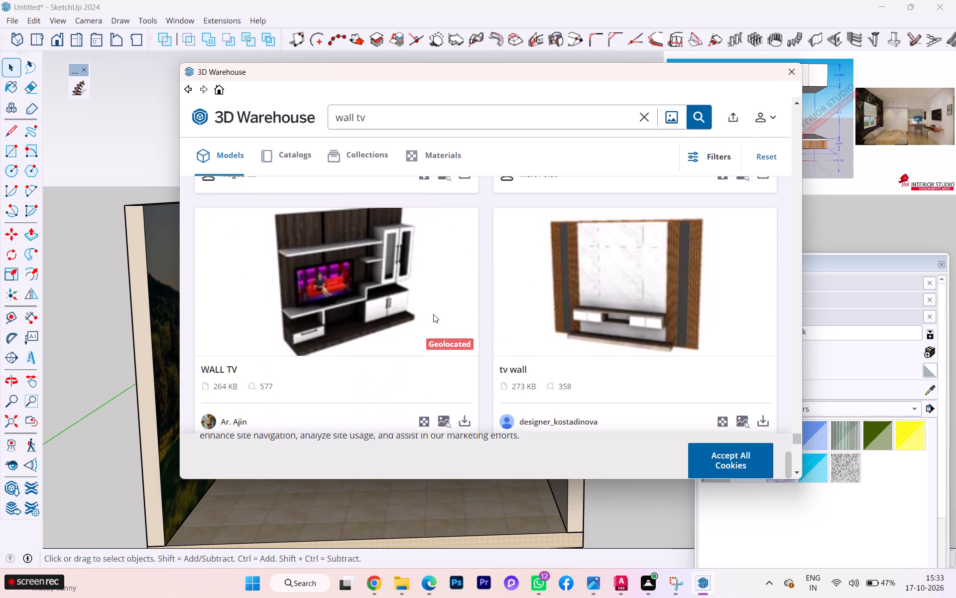
scroll(433, 314, "up", 3)
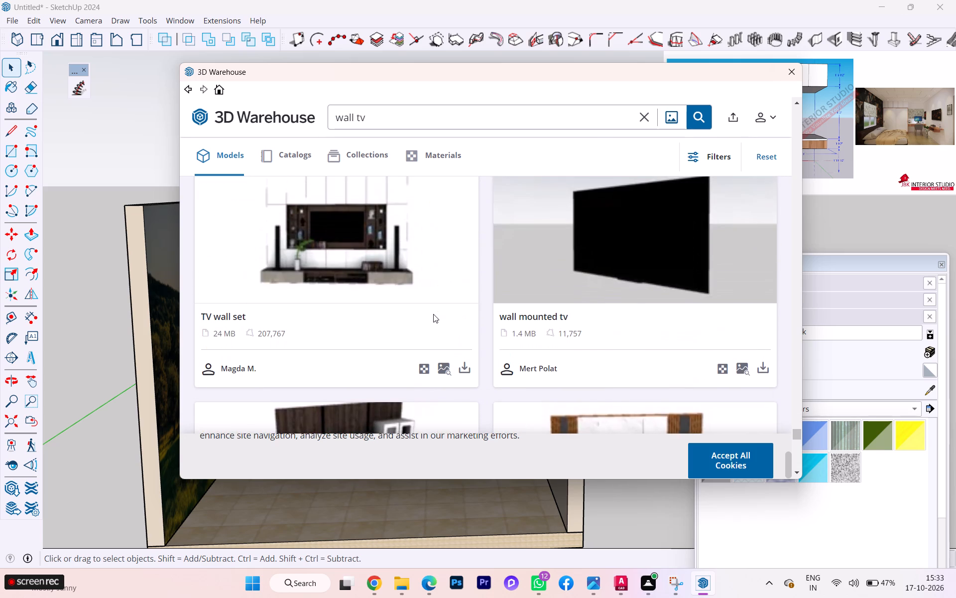
scroll(433, 314, "down", 5)
scroll(433, 314, "up", 2)
scroll(433, 314, "down", 8)
scroll(433, 314, "up", 2)
scroll(433, 314, "down", 6)
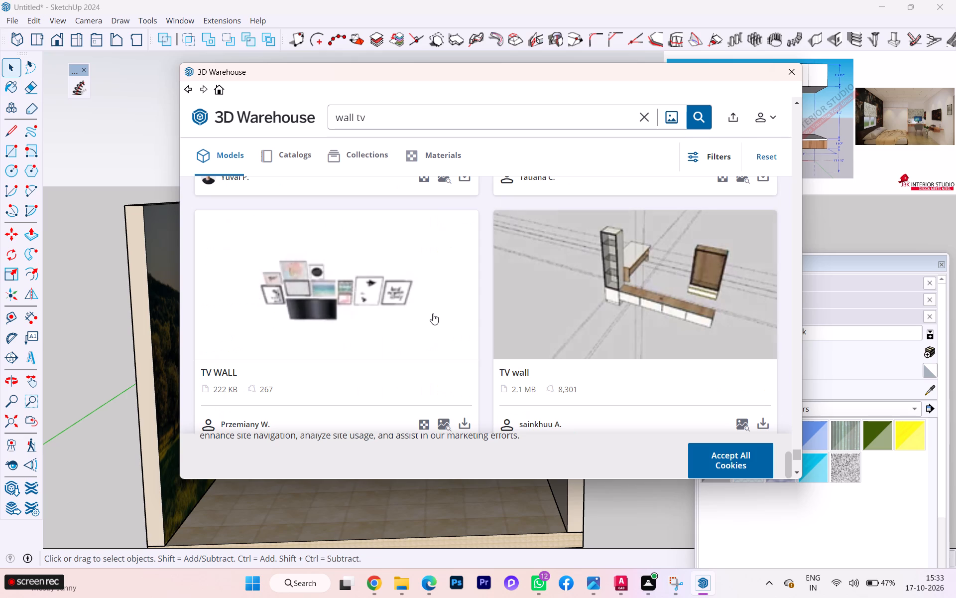
Replace the model search with tv unit and run it.
left_click(646, 118)
key("t")
key("v")
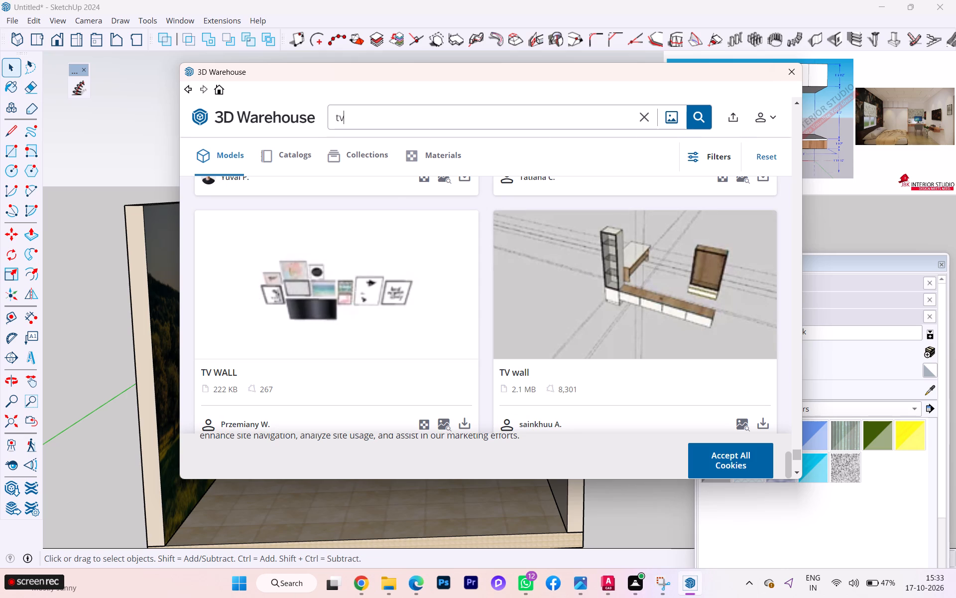
key("space")
type("unit")
key("Return")
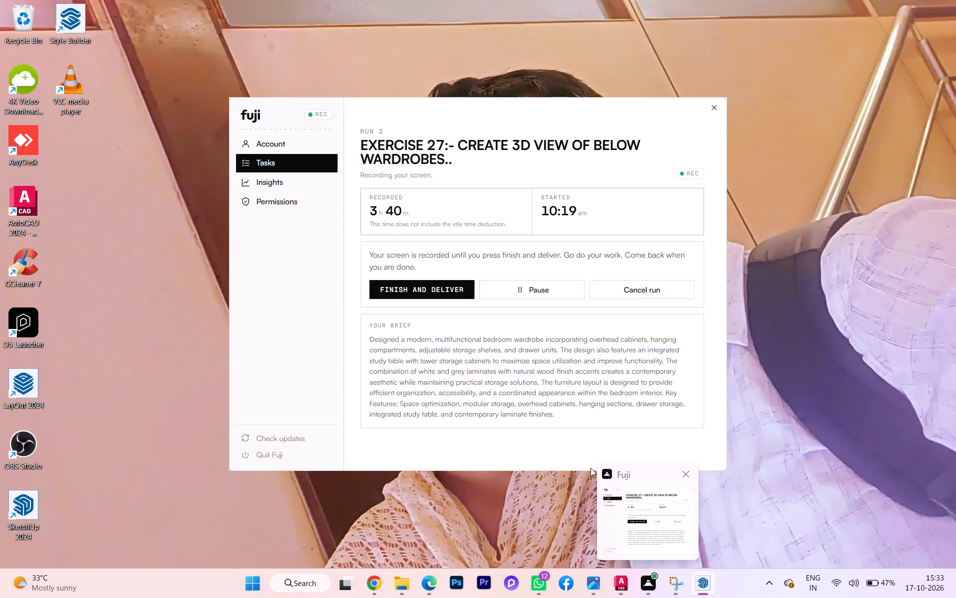
Look back through the loaded tv unit results up to the first ones, comparing the TV and cabinet designs for the bedroom.
scroll(447, 250, "up", 2)
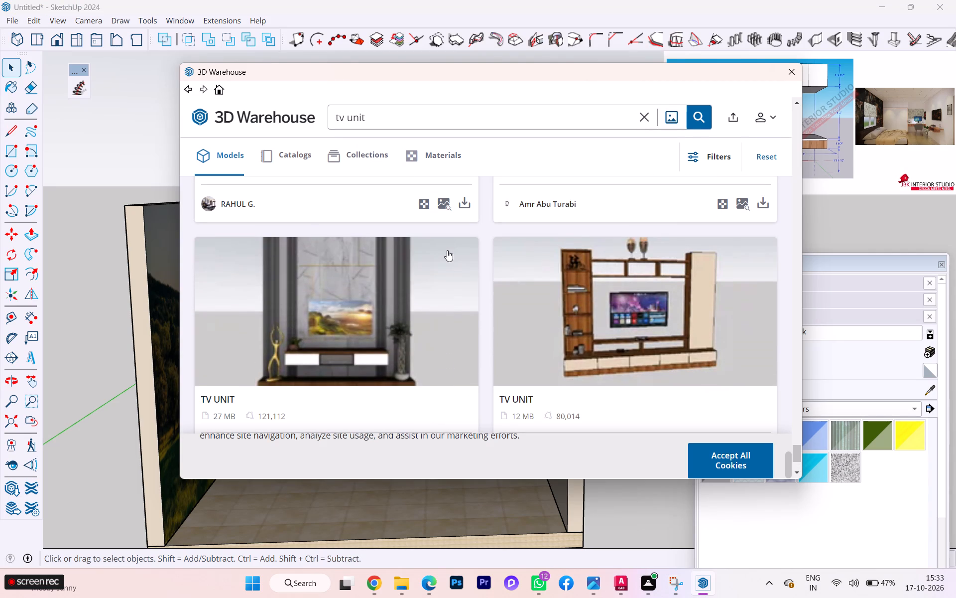
scroll(447, 250, "up", 2)
scroll(447, 250, "down", 1)
scroll(447, 250, "up", 1)
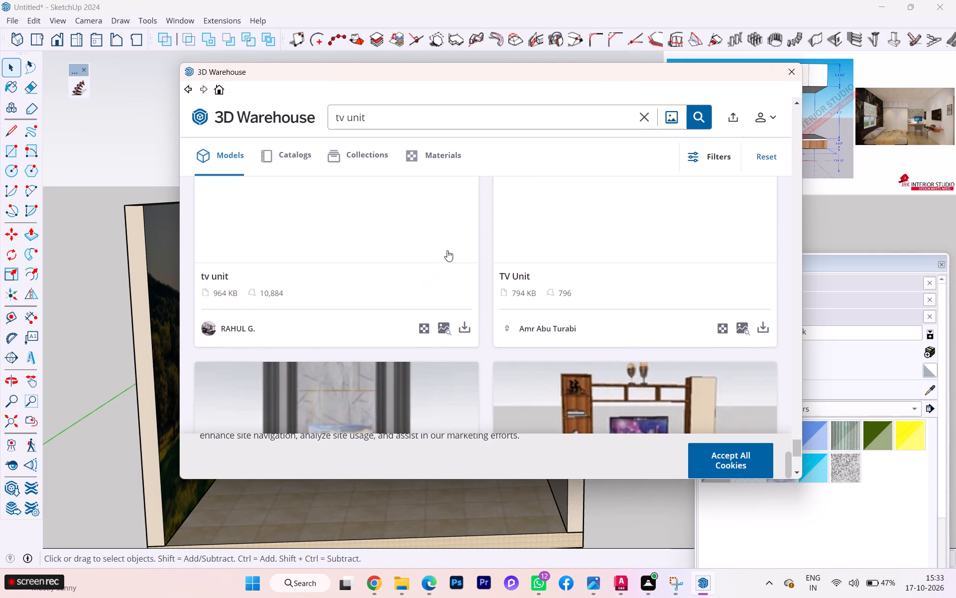
scroll(447, 250, "up", 6)
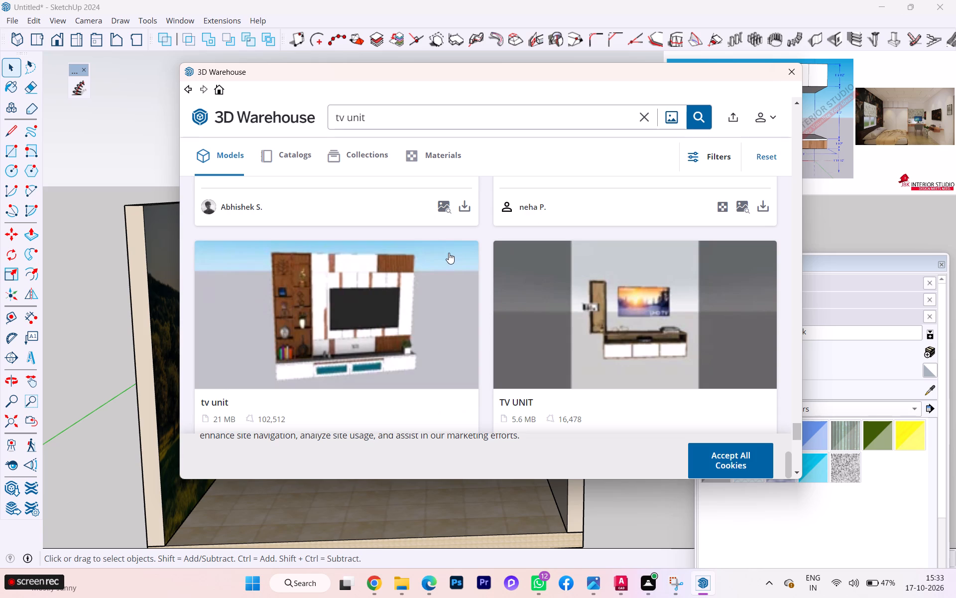
scroll(449, 254, "up", 6)
scroll(449, 252, "down", 2)
scroll(449, 252, "up", 4)
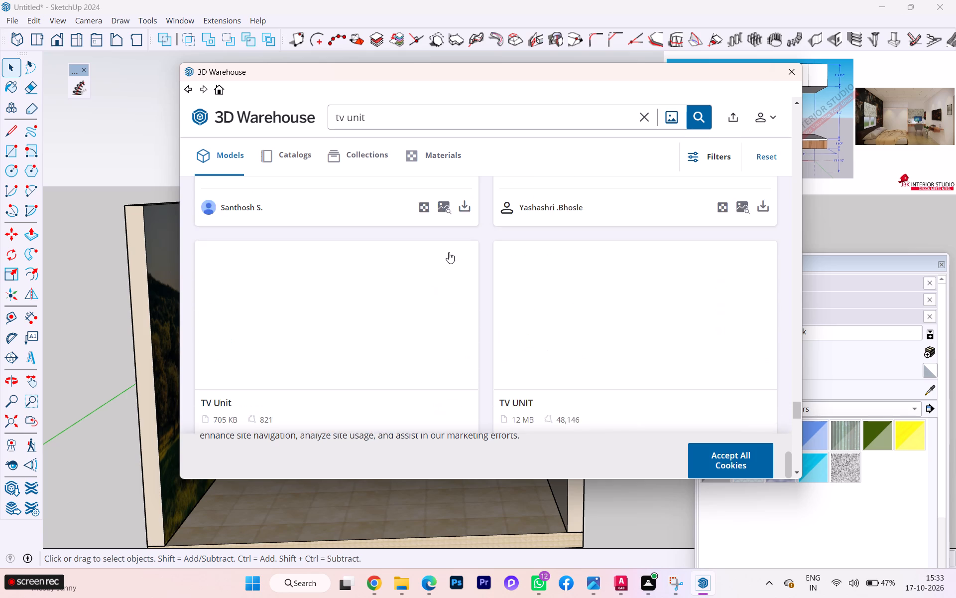
scroll(449, 252, "up", 3)
scroll(449, 252, "down", 4)
scroll(449, 252, "up", 5)
scroll(449, 252, "down", 6)
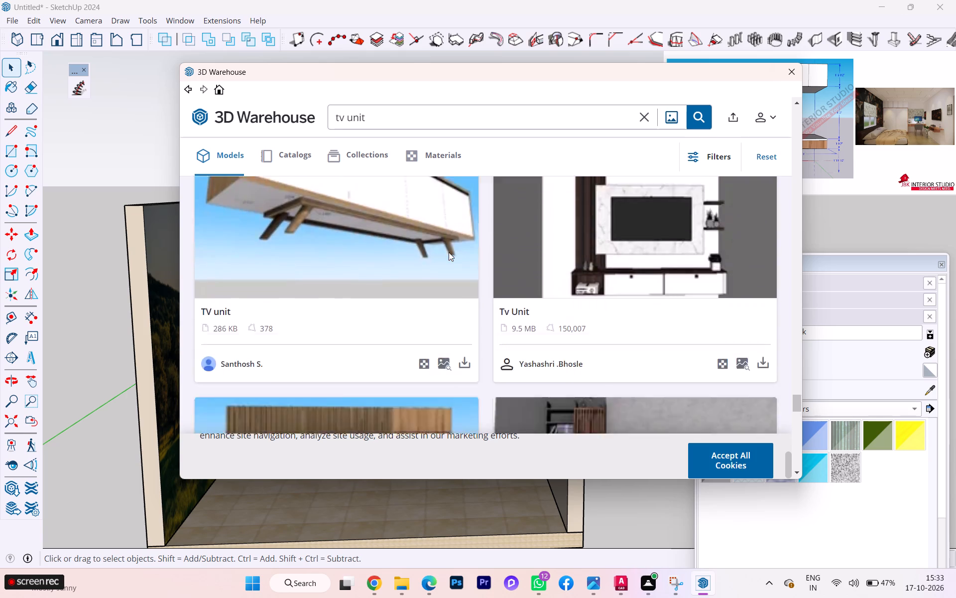
scroll(449, 252, "down", 2)
scroll(449, 252, "up", 6)
scroll(449, 252, "down", 1)
scroll(449, 252, "up", 1)
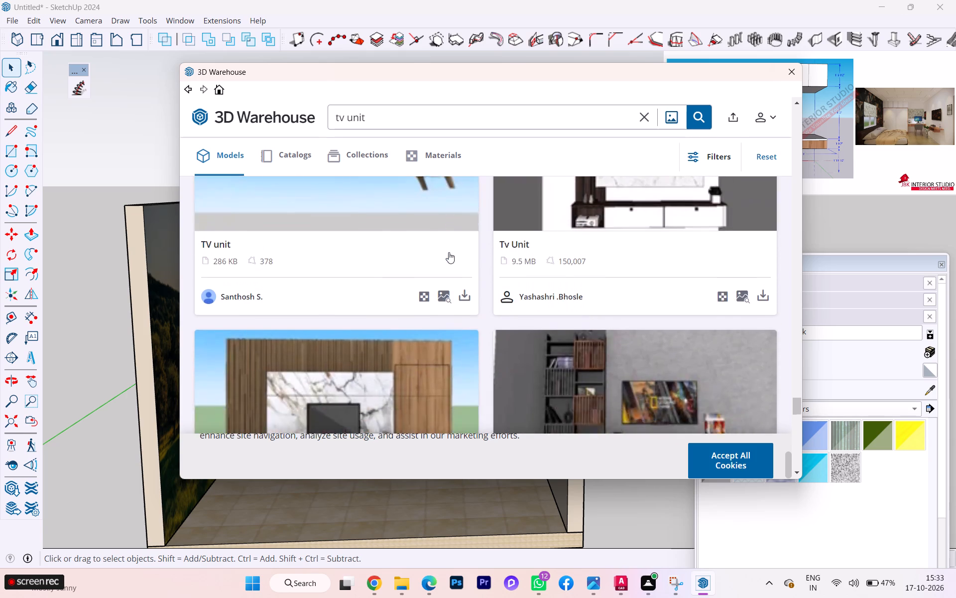
scroll(449, 252, "up", 1)
scroll(449, 252, "down", 4)
scroll(449, 252, "up", 6)
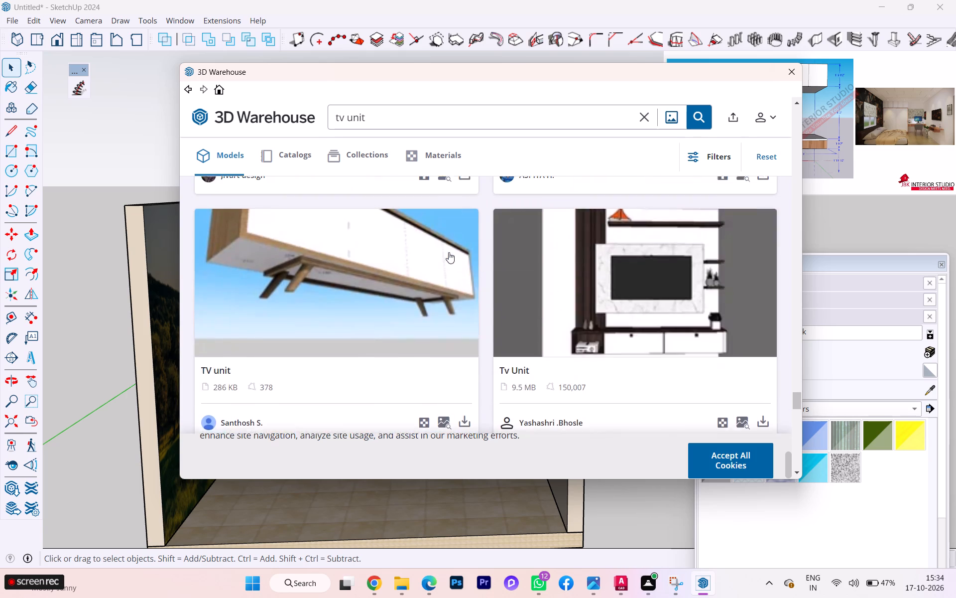
scroll(449, 252, "up", 2)
scroll(449, 252, "down", 2)
scroll(449, 252, "up", 5)
scroll(449, 252, "down", 1)
scroll(449, 252, "up", 2)
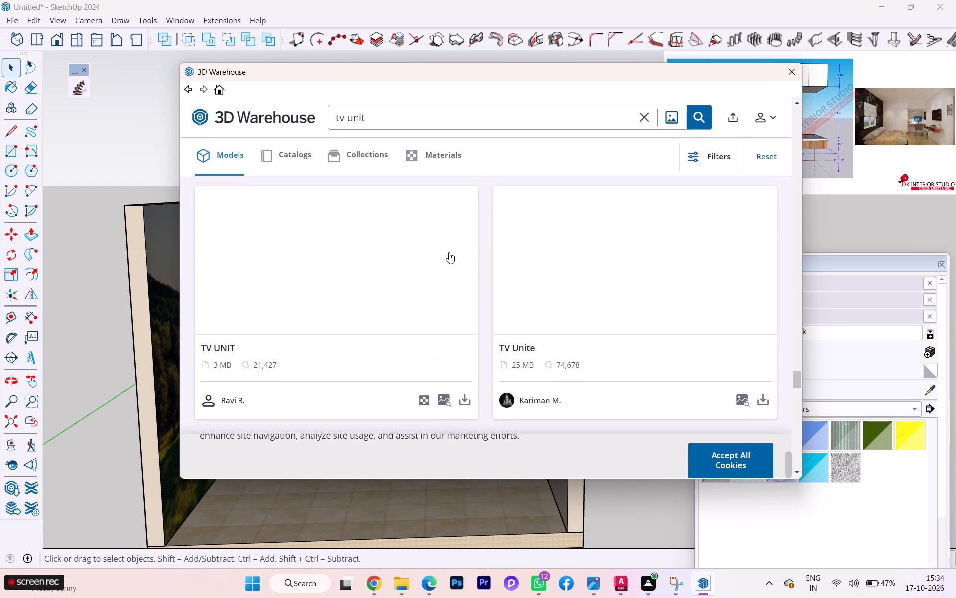
scroll(449, 252, "down", 1)
scroll(449, 252, "up", 3)
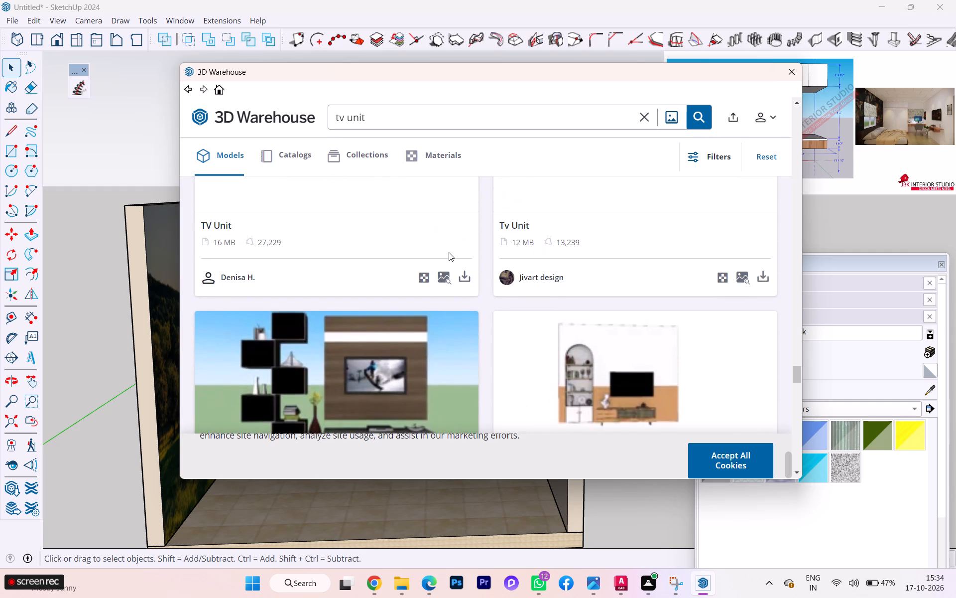
scroll(449, 252, "up", 5)
scroll(449, 252, "down", 4)
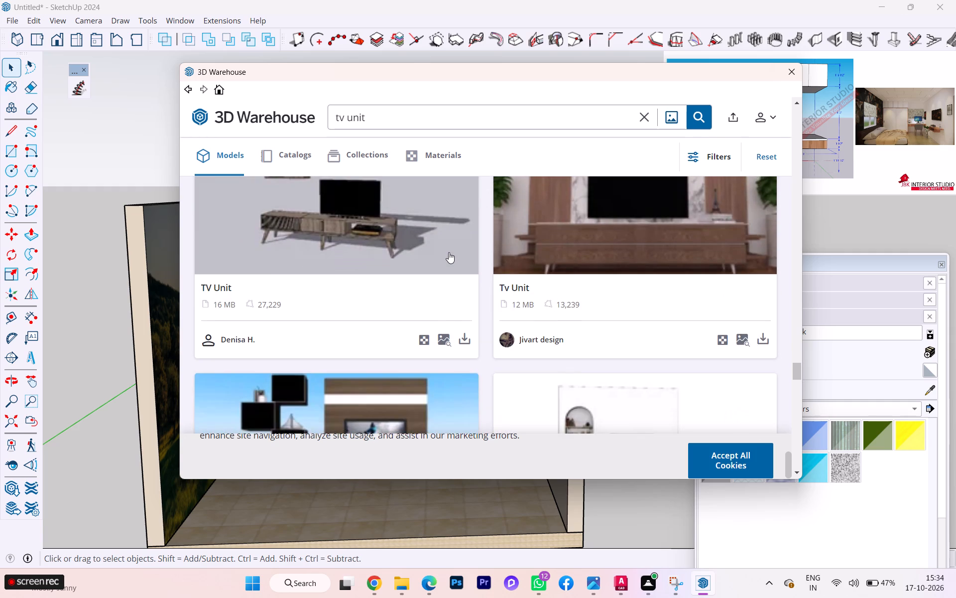
scroll(449, 252, "up", 4)
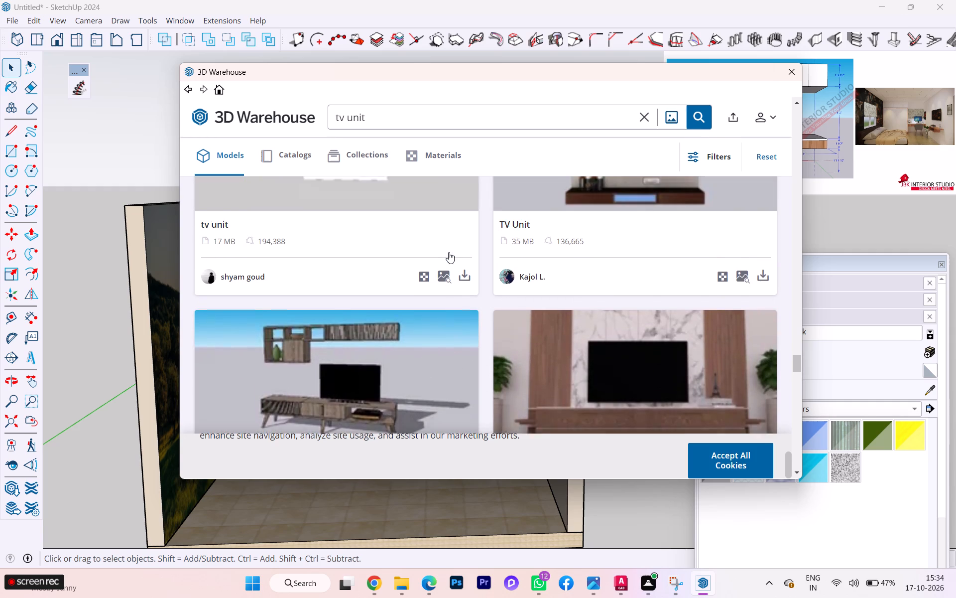
scroll(449, 252, "down", 1)
scroll(449, 252, "up", 8)
scroll(449, 252, "down", 2)
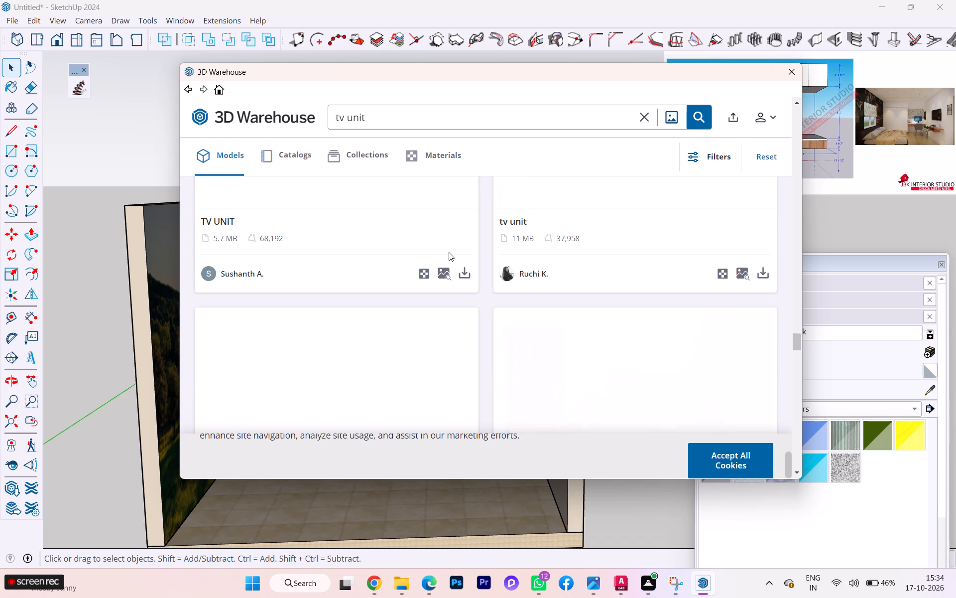
scroll(449, 252, "up", 4)
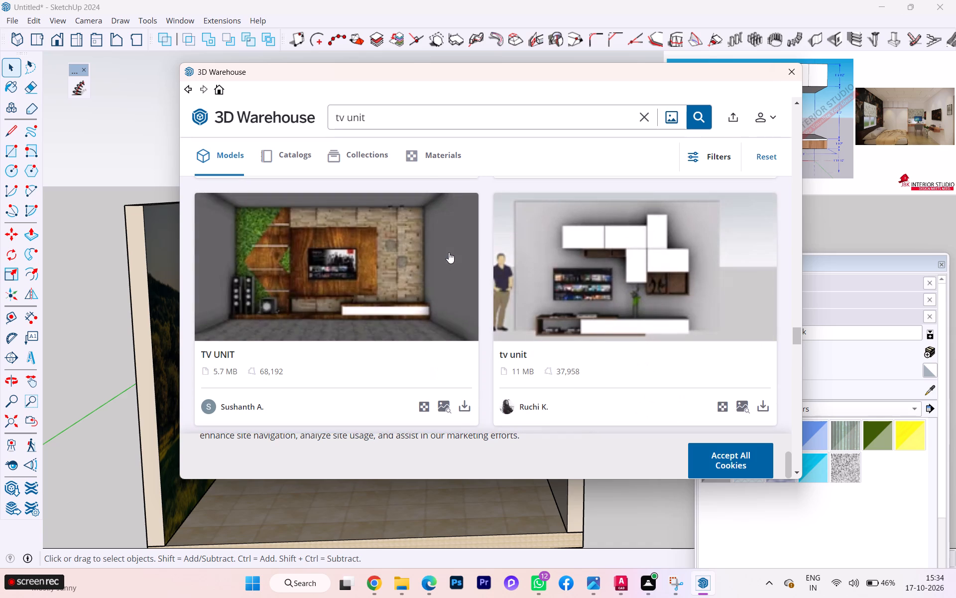
scroll(449, 252, "up", 1)
scroll(449, 252, "down", 1)
scroll(449, 252, "up", 3)
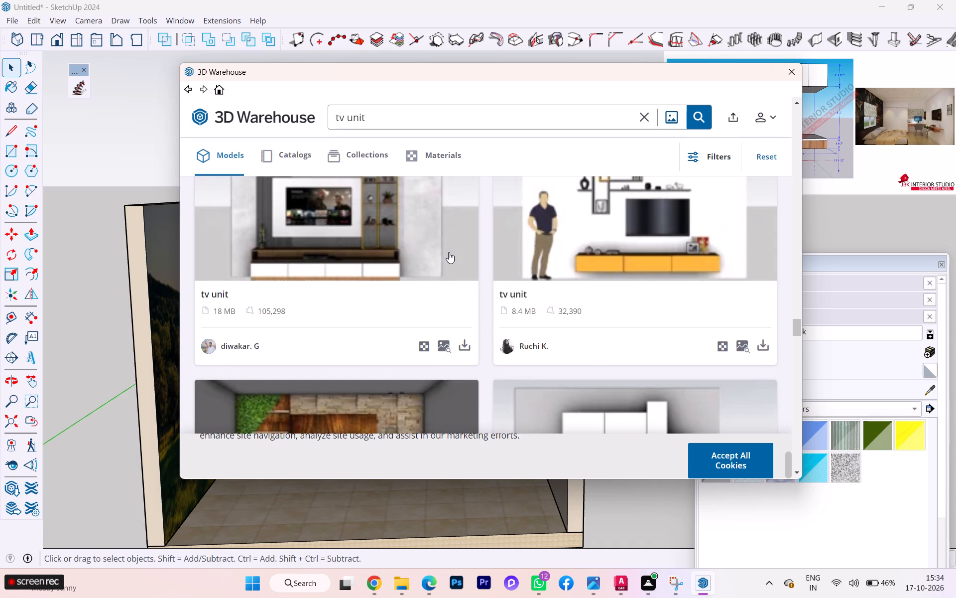
scroll(449, 252, "up", 7)
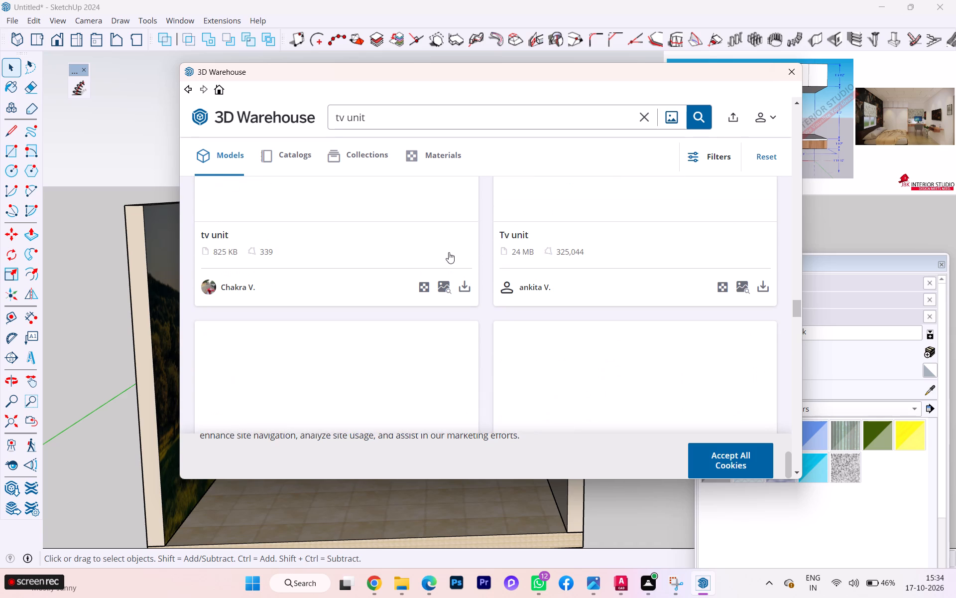
scroll(449, 252, "up", 3)
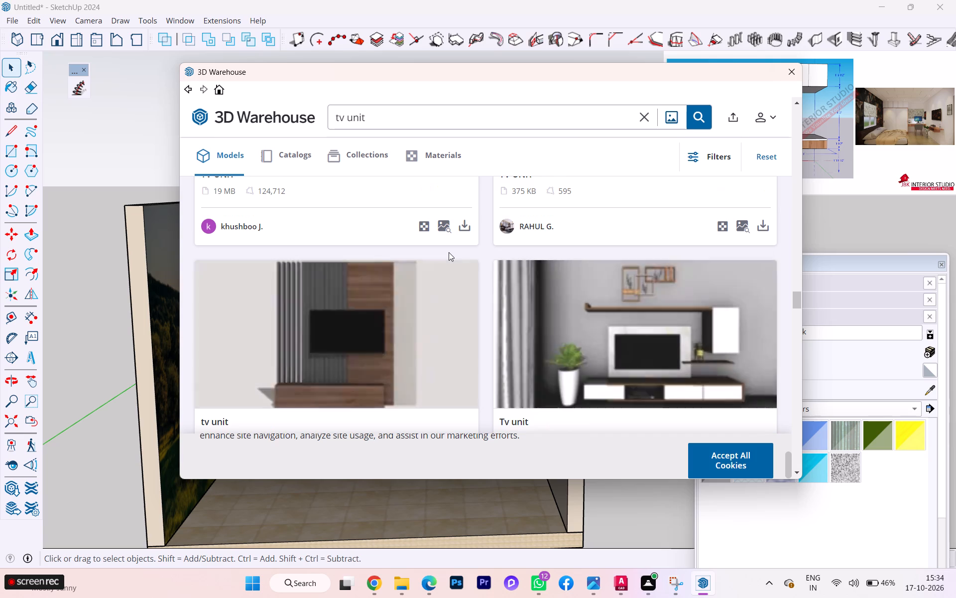
scroll(449, 252, "down", 1)
scroll(449, 252, "up", 7)
scroll(449, 252, "down", 1)
scroll(449, 252, "up", 1)
scroll(449, 252, "down", 2)
scroll(449, 252, "up", 6)
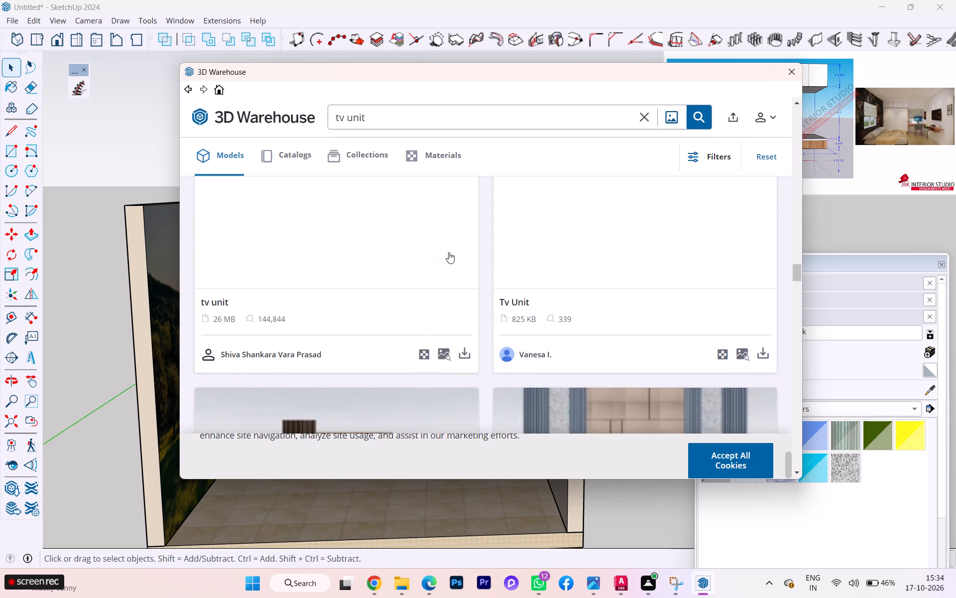
scroll(449, 252, "up", 2)
scroll(449, 252, "down", 1)
scroll(449, 252, "up", 3)
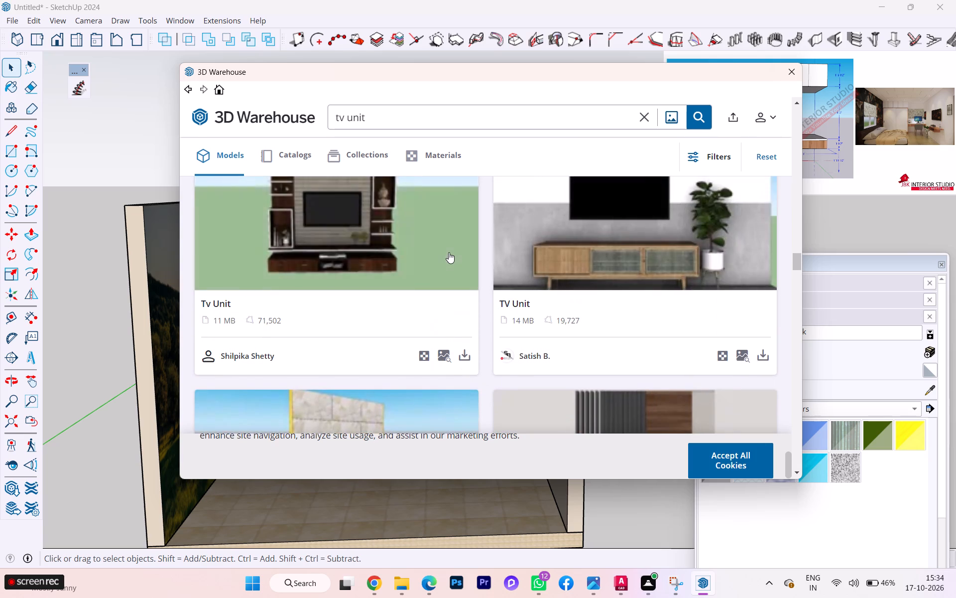
scroll(449, 252, "up", 1)
scroll(449, 252, "down", 3)
scroll(449, 252, "up", 6)
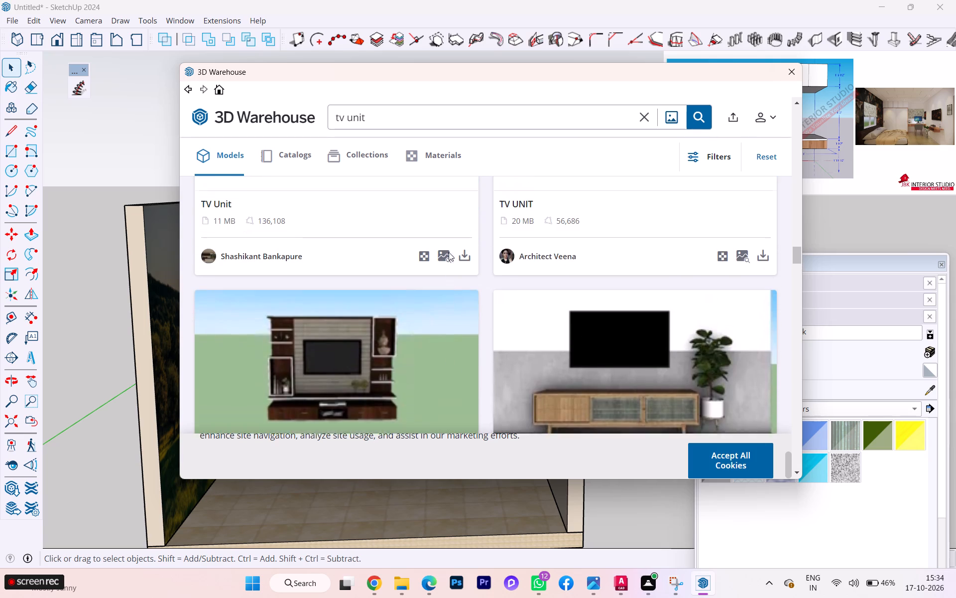
scroll(449, 252, "up", 6)
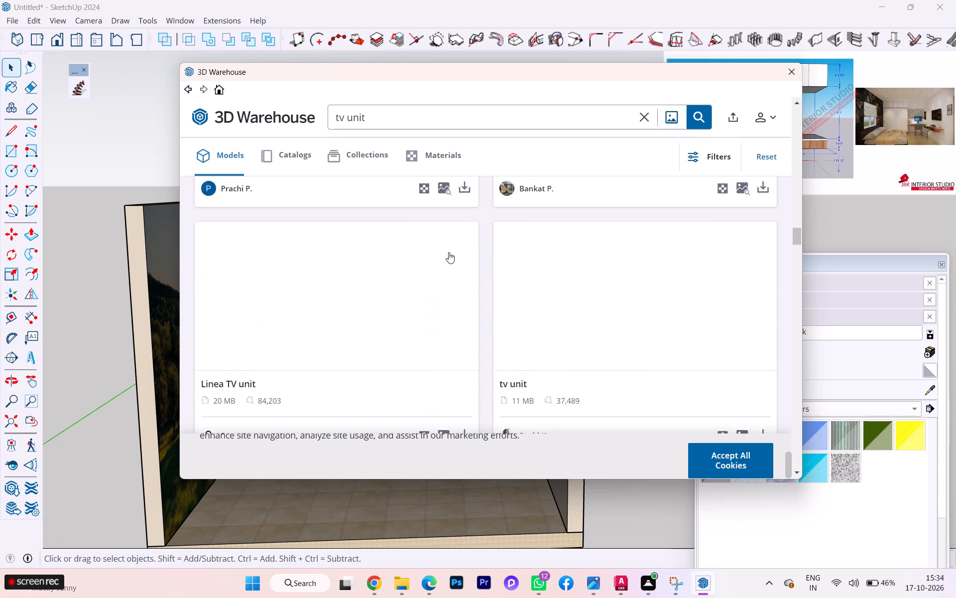
scroll(449, 252, "up", 4)
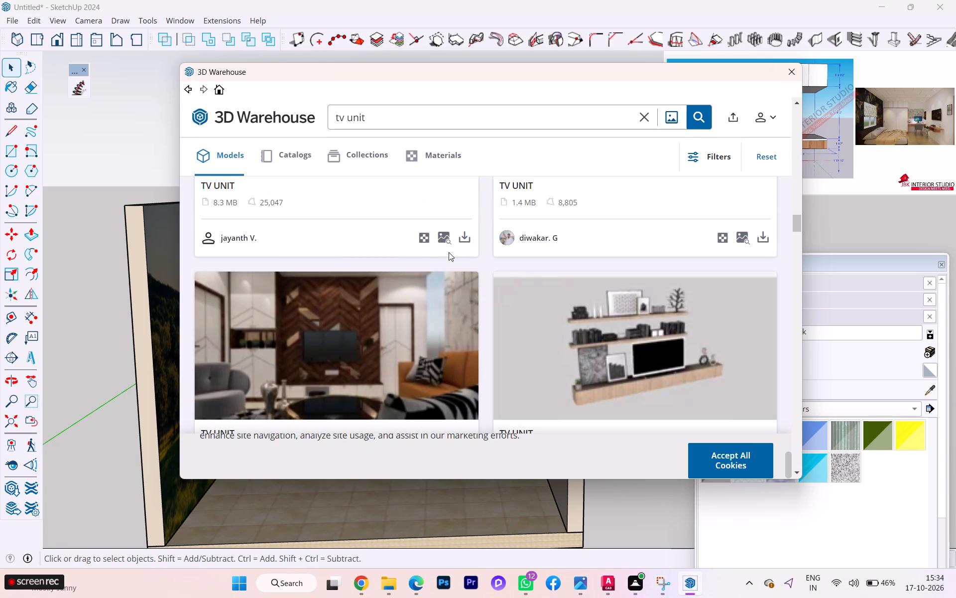
scroll(449, 252, "down", 2)
scroll(449, 252, "up", 9)
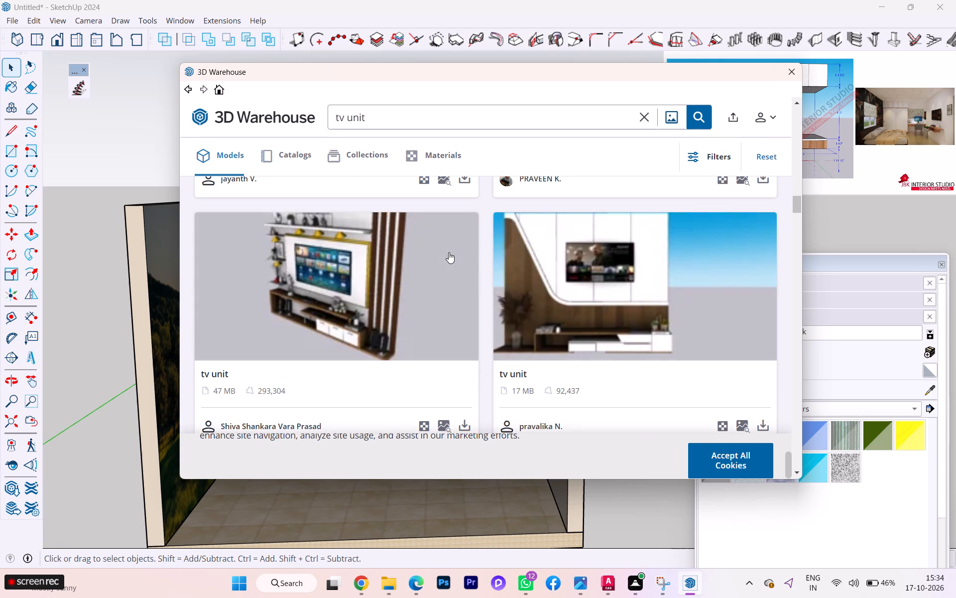
scroll(449, 252, "up", 8)
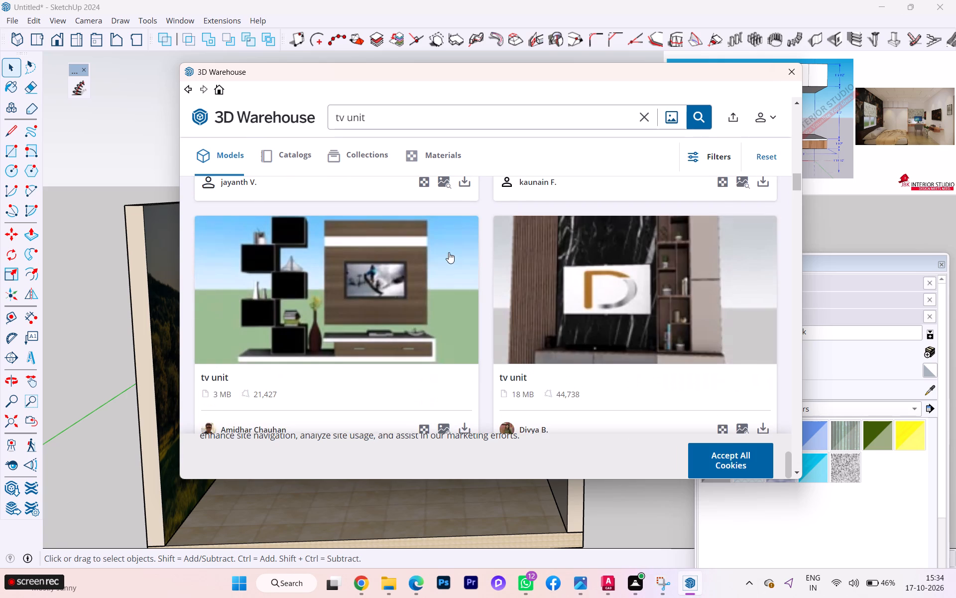
scroll(449, 252, "up", 6)
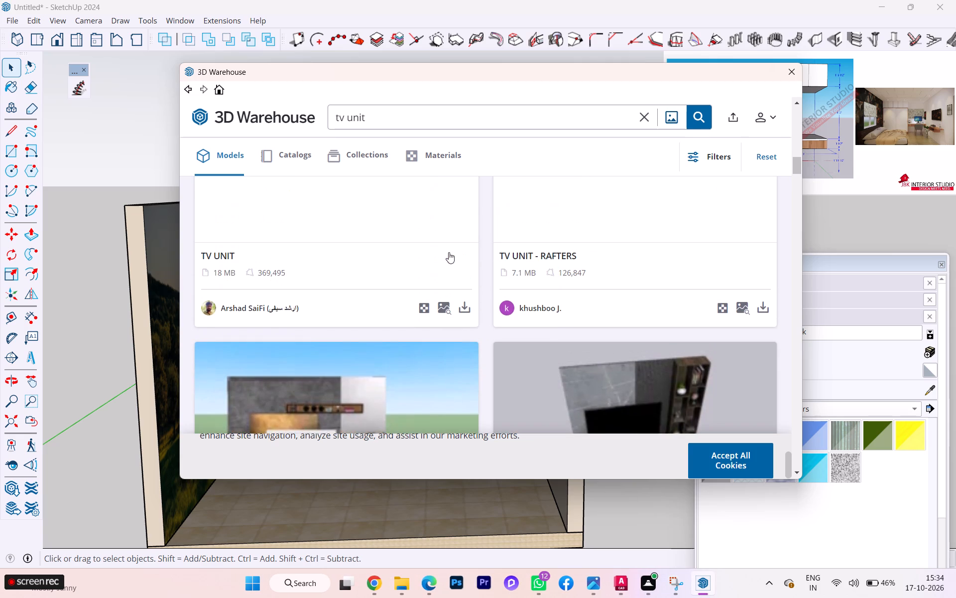
scroll(459, 249, "up", 2)
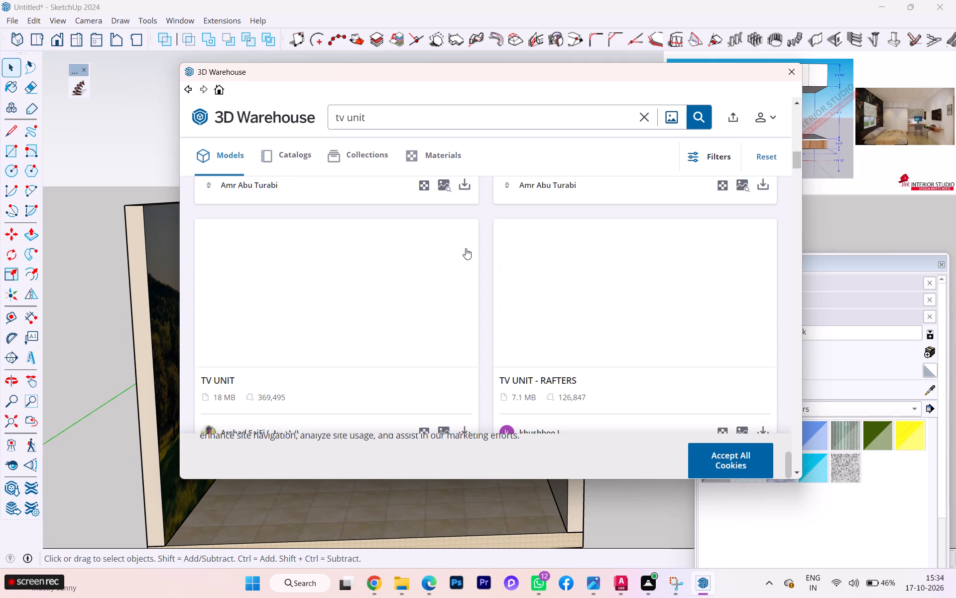
scroll(531, 264, "up", 3)
scroll(531, 264, "down", 1)
scroll(531, 264, "up", 1)
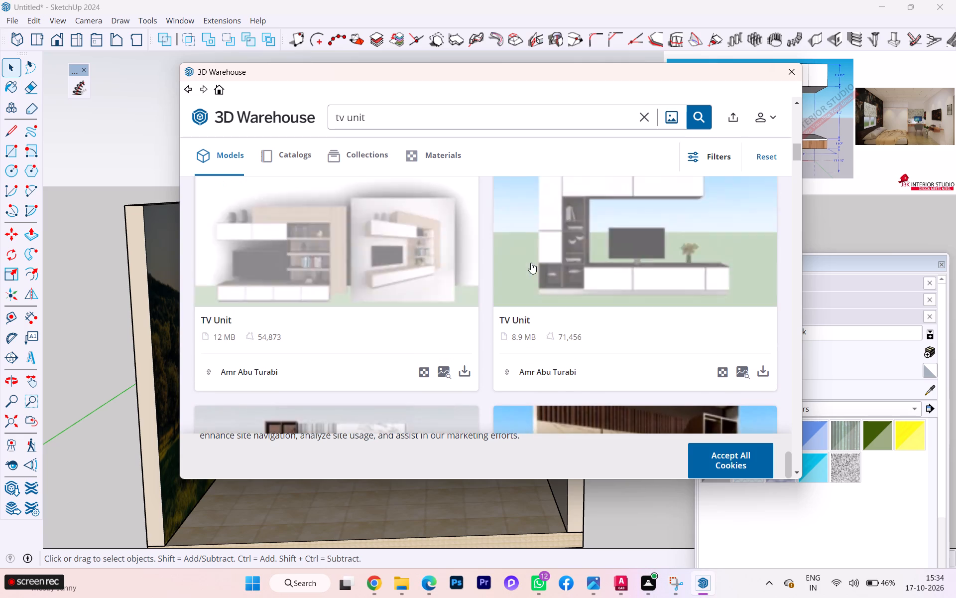
scroll(530, 262, "up", 5)
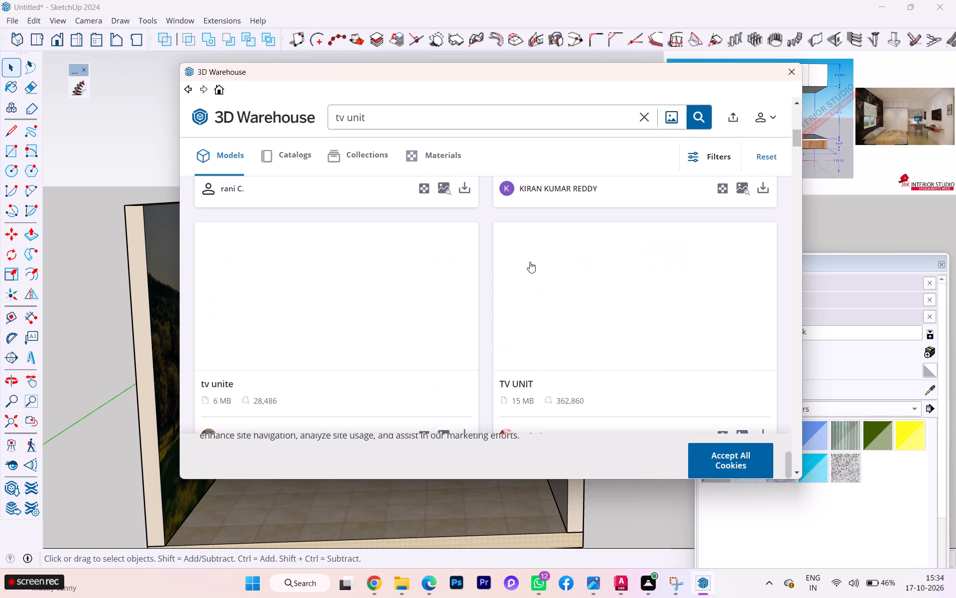
scroll(530, 262, "up", 3)
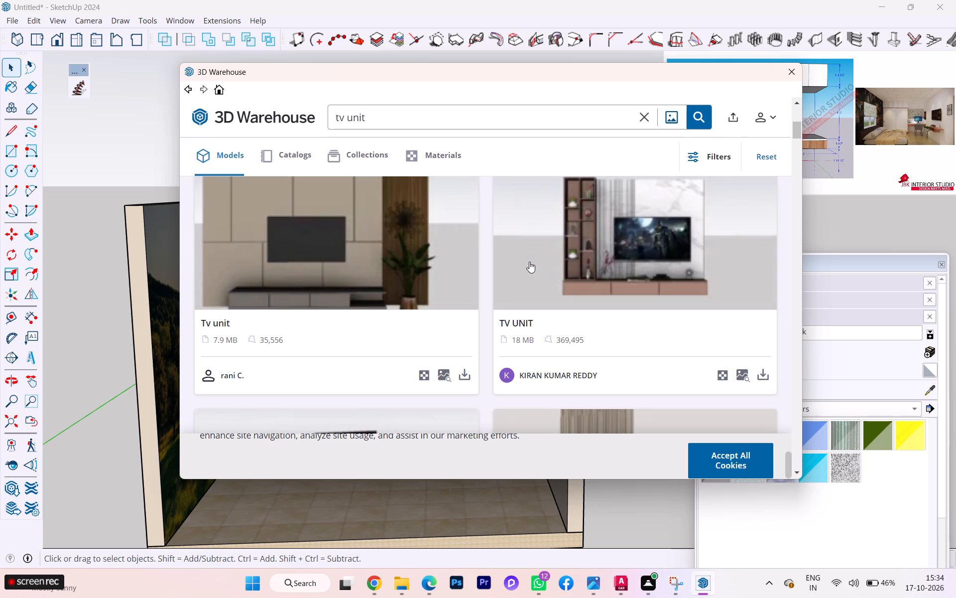
scroll(529, 262, "up", 1)
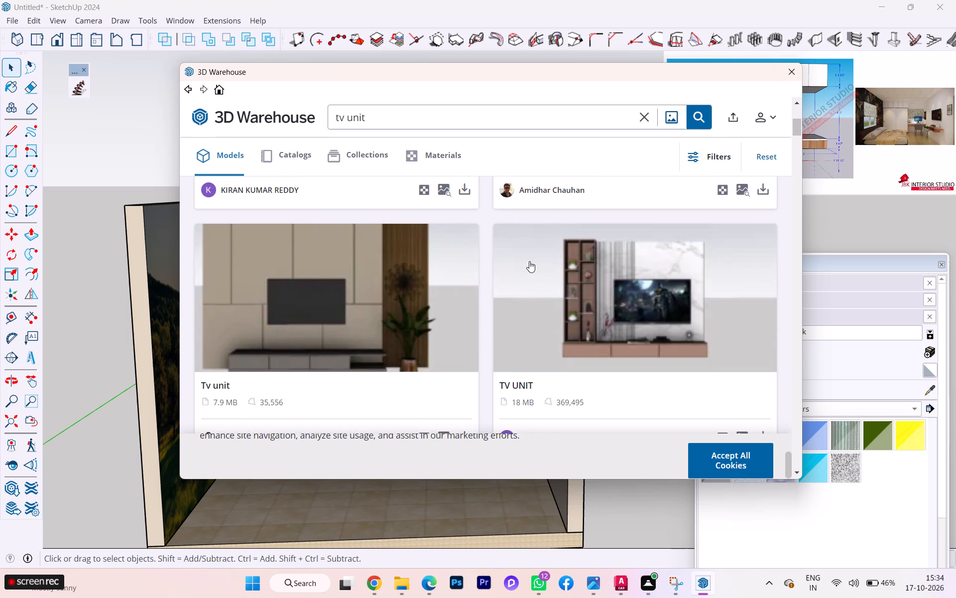
scroll(529, 261, "up", 4)
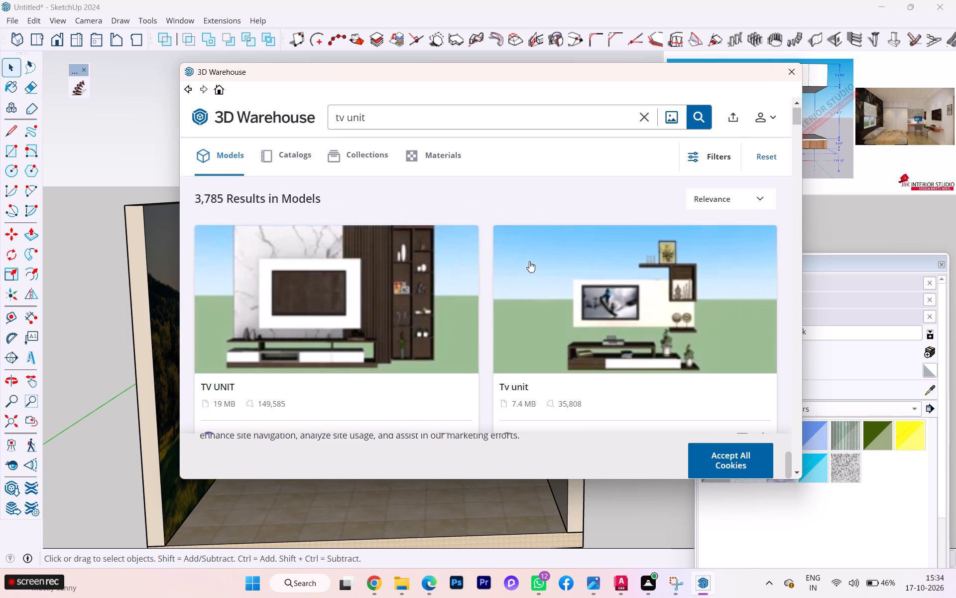
scroll(529, 261, "up", 2)
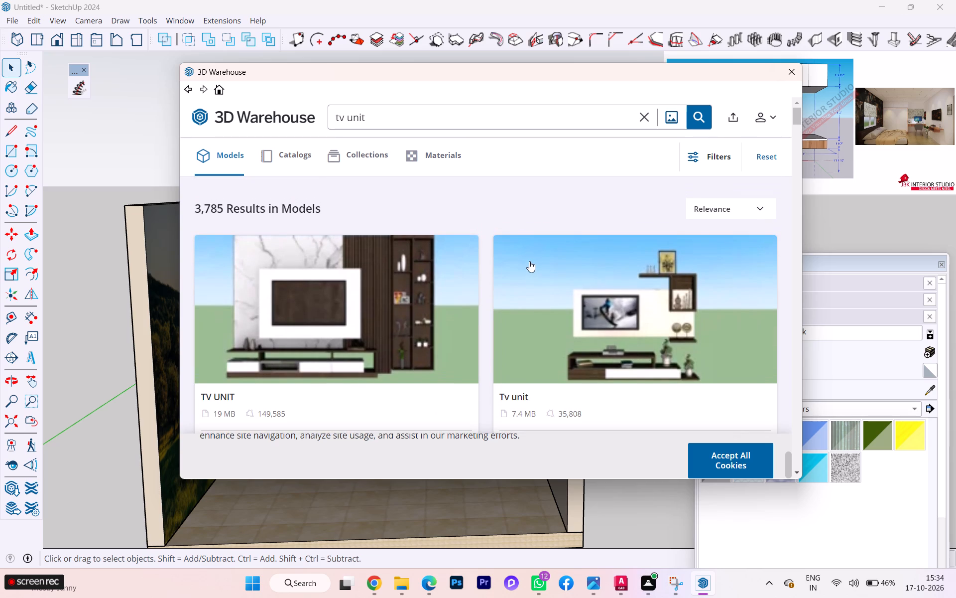
scroll(529, 261, "up", 4)
scroll(529, 261, "down", 3)
scroll(529, 261, "up", 6)
scroll(532, 260, "down", 1)
scroll(532, 260, "up", 2)
Download the 15 MB TV UNIT model with the marble panel, slats and vase from the tv unit results and place it in the scene.
scroll(535, 260, "down", 5)
scroll(550, 259, "up", 1)
scroll(550, 259, "down", 2)
scroll(550, 259, "up", 1)
scroll(550, 259, "down", 1)
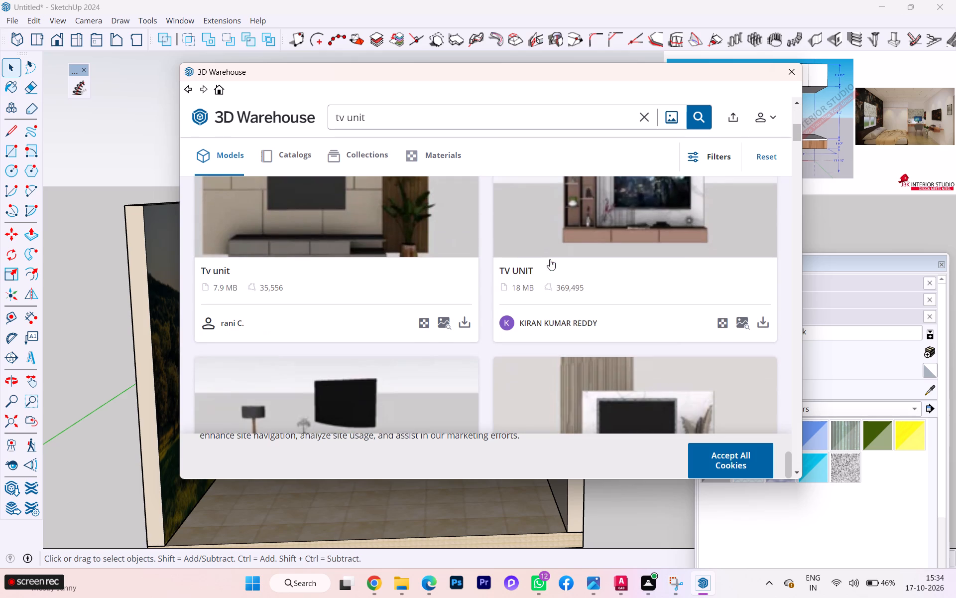
scroll(550, 259, "down", 3)
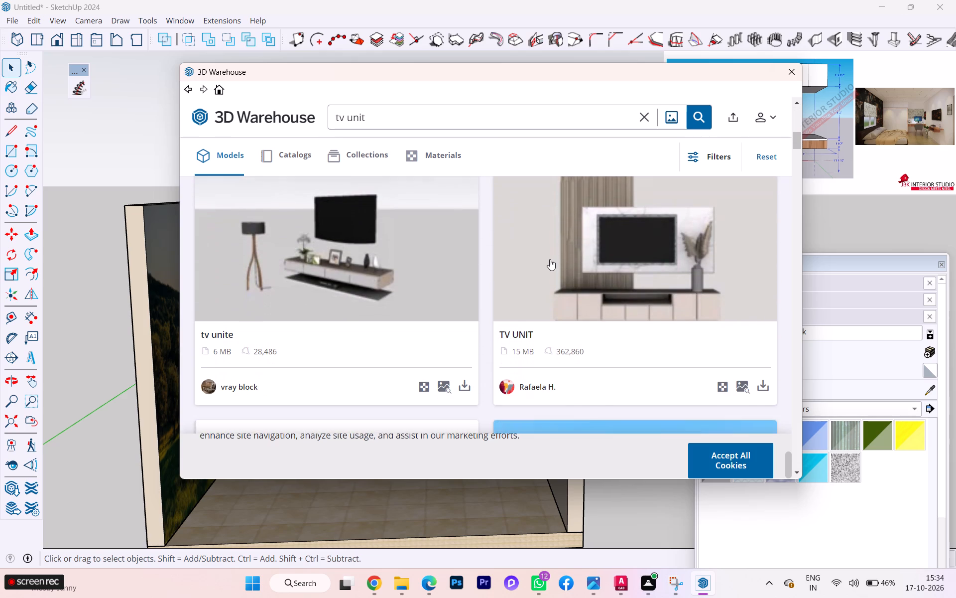
left_click(770, 383)
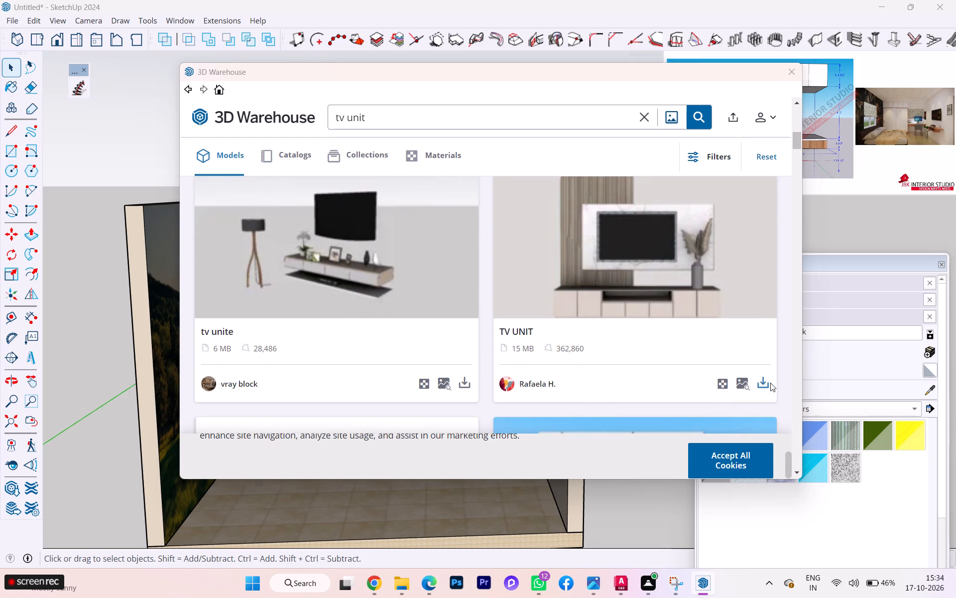
left_click(446, 281)
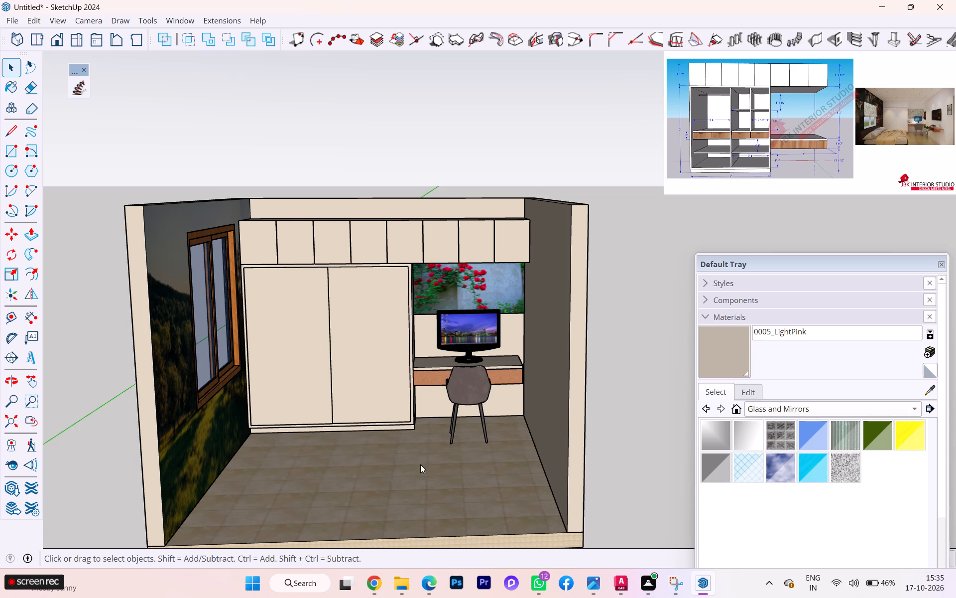
left_click(389, 433)
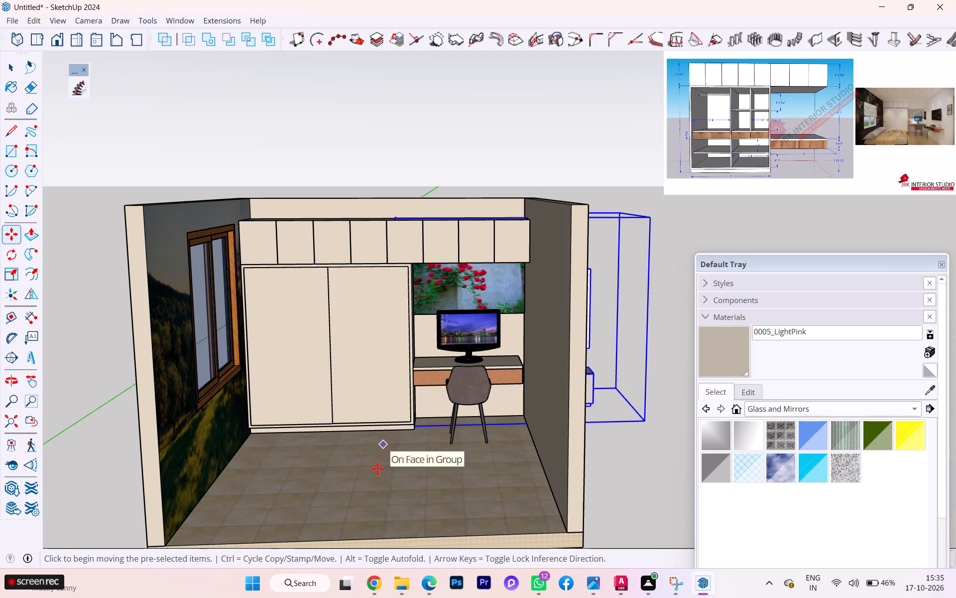
Move the inserted TV unit from behind the room to the room's open front.
scroll(646, 398, "down", 2)
middle_click_drag(605, 415, 468, 431)
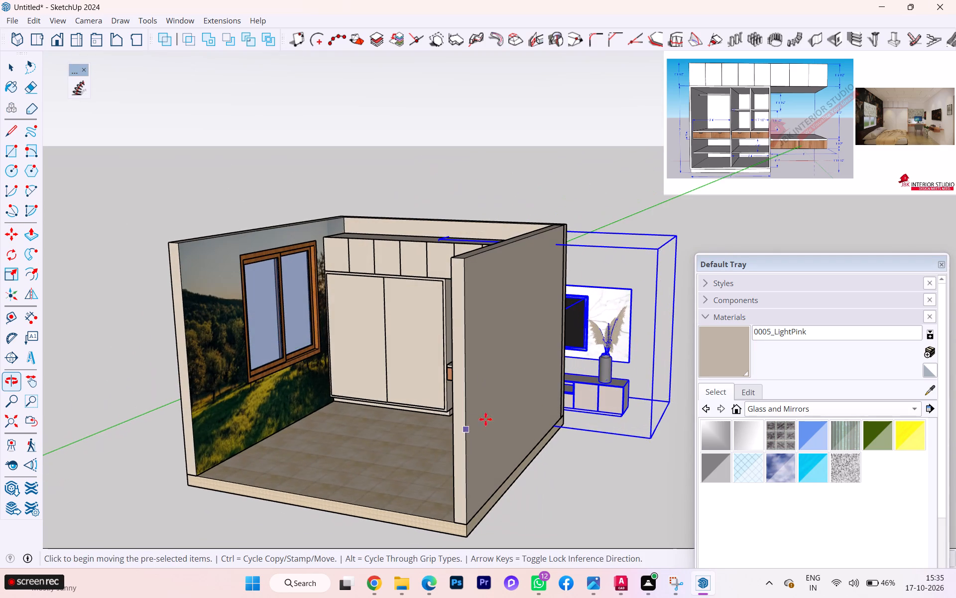
left_click(631, 396)
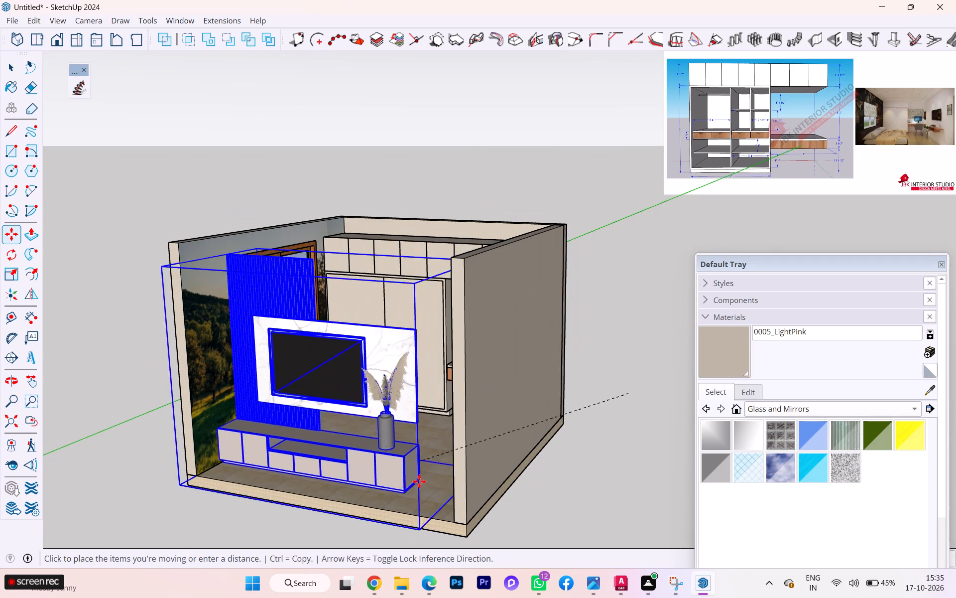
left_click(429, 480)
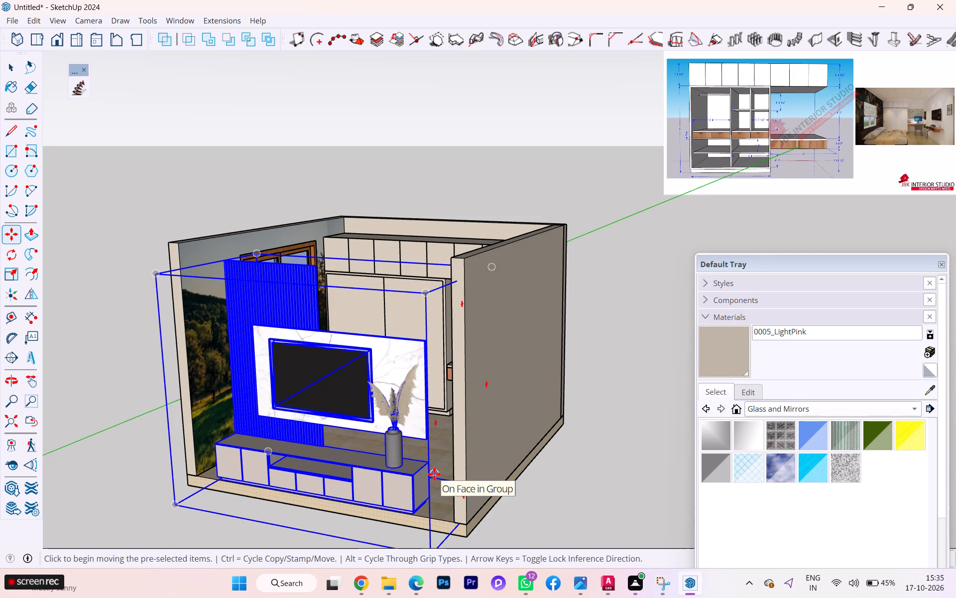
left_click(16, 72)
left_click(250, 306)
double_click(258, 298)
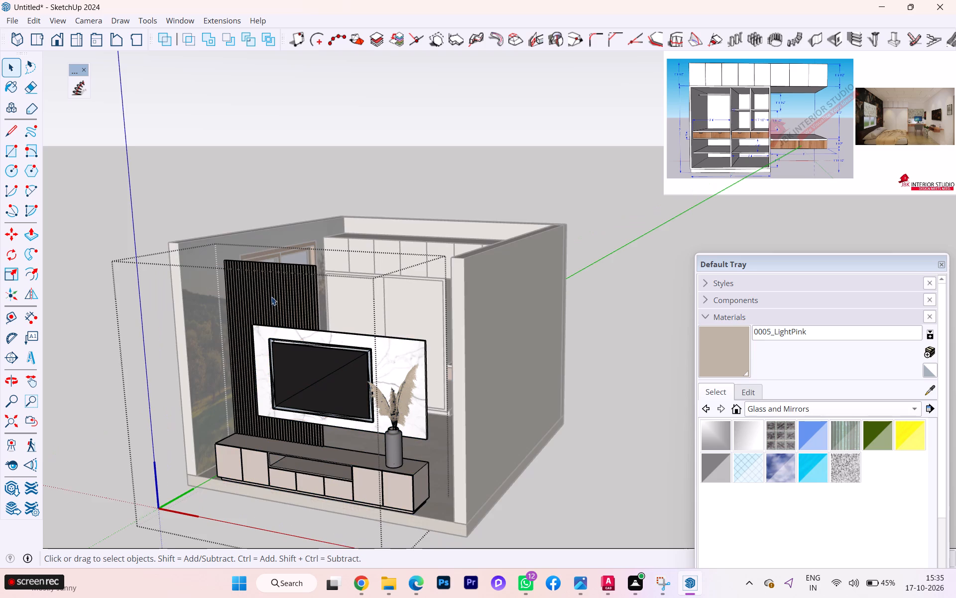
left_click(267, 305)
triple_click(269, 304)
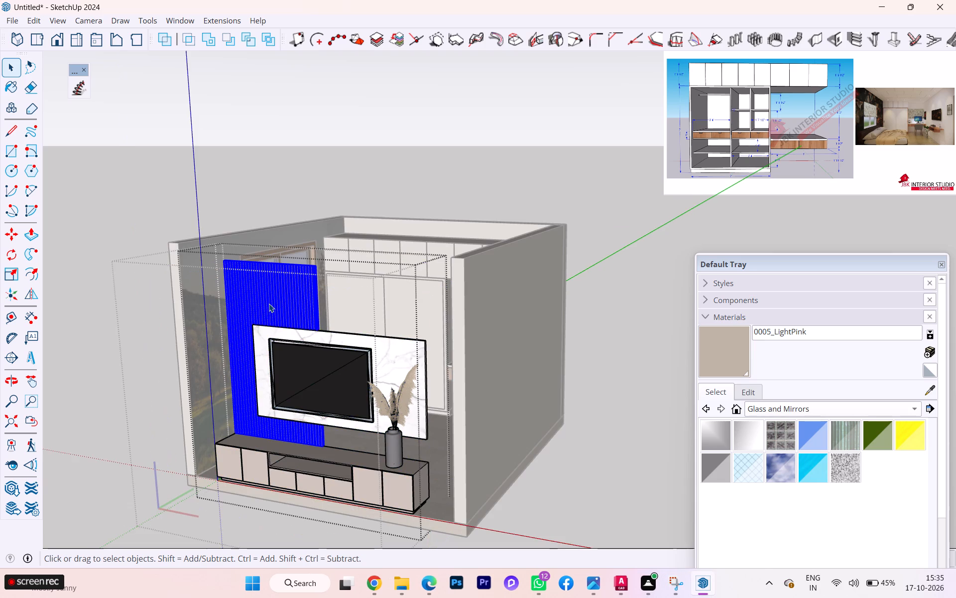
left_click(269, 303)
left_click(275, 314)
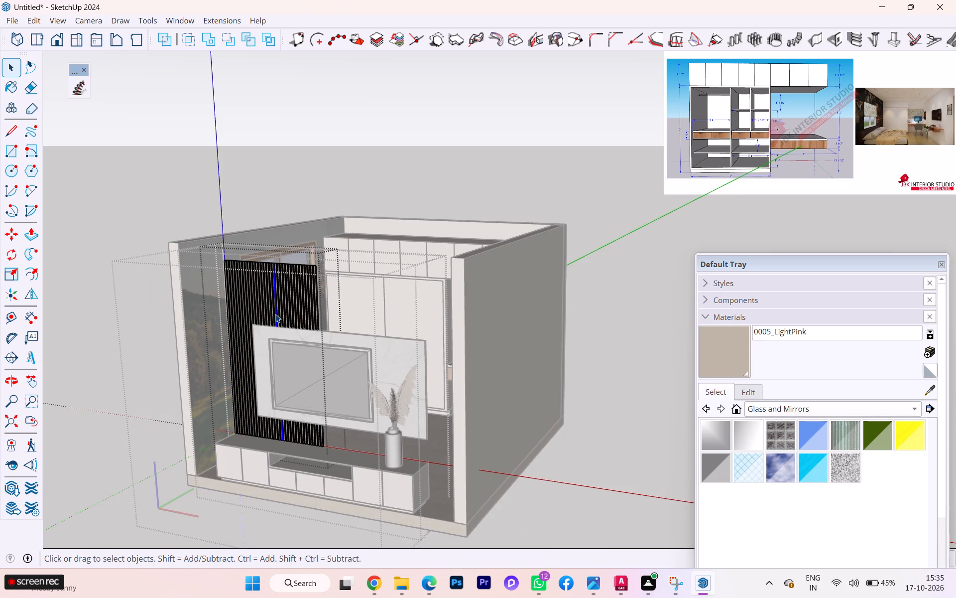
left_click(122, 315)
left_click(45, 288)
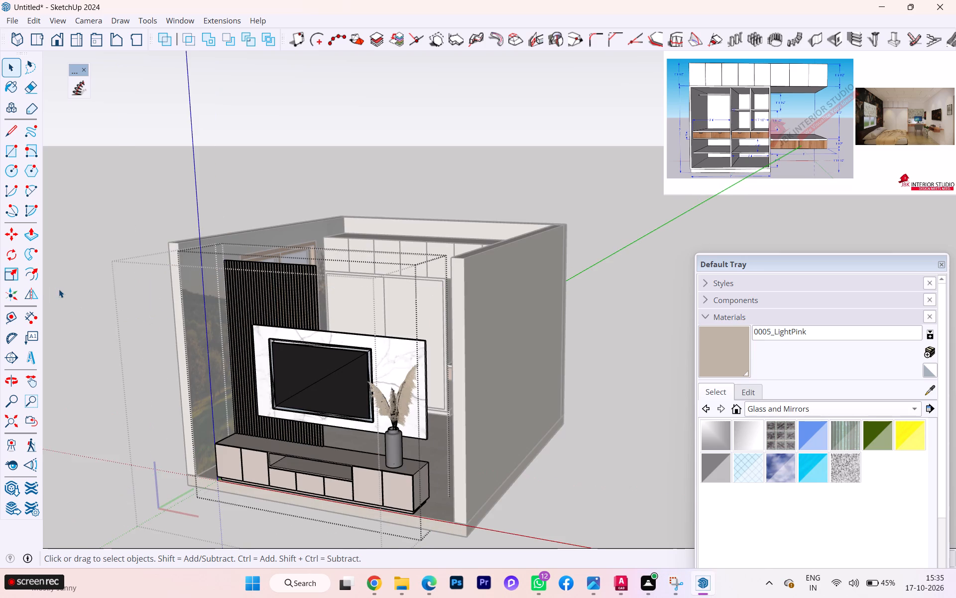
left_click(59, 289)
Delete the dark vertical slatted panel nested inside the TV unit group, keeping the marble panel, TV and cabinet.
left_click(250, 297)
double_click(250, 297)
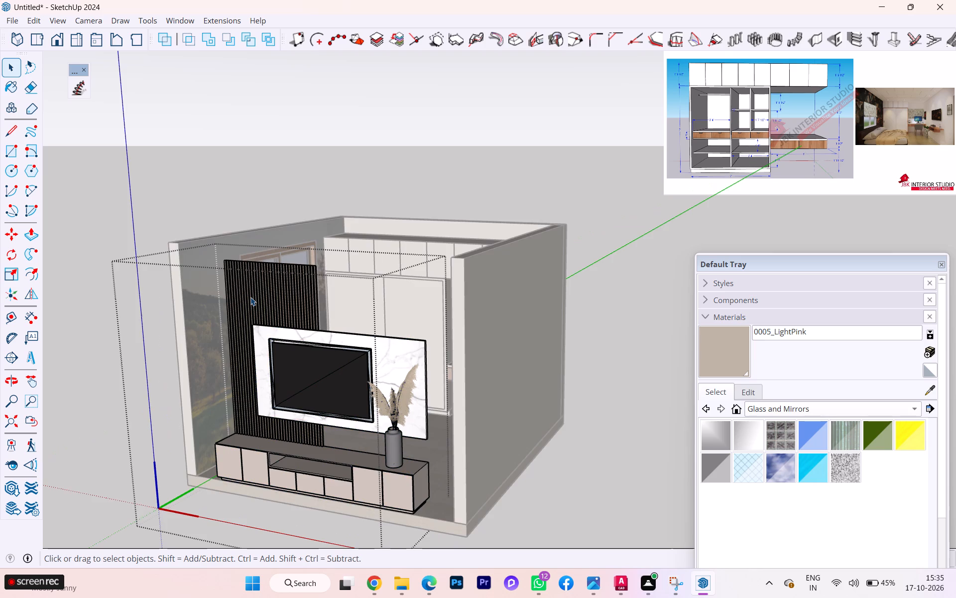
left_click(250, 297)
left_click(250, 297)
left_click(250, 297)
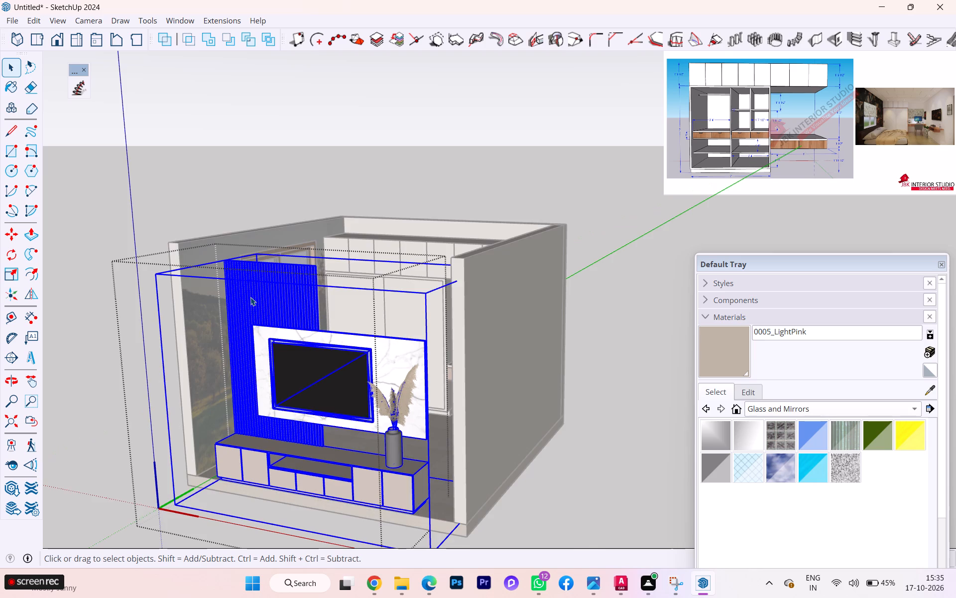
left_click(250, 297)
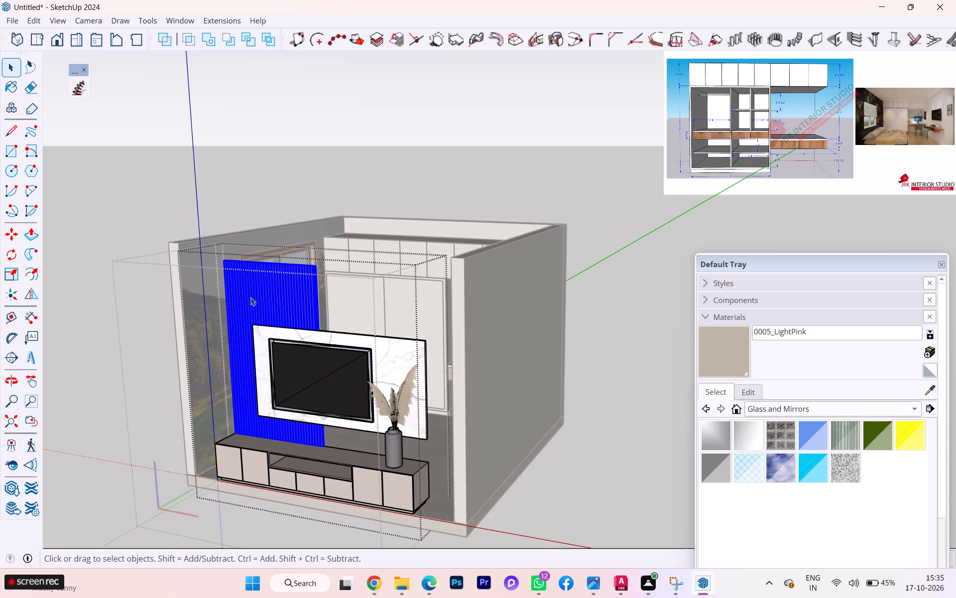
key("Delete")
left_click(570, 487)
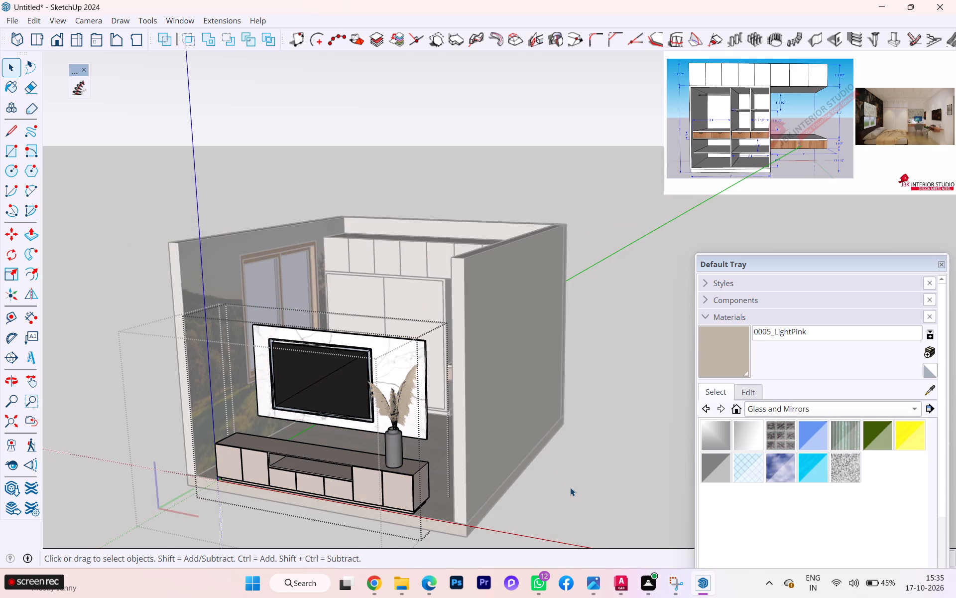
left_click(585, 522)
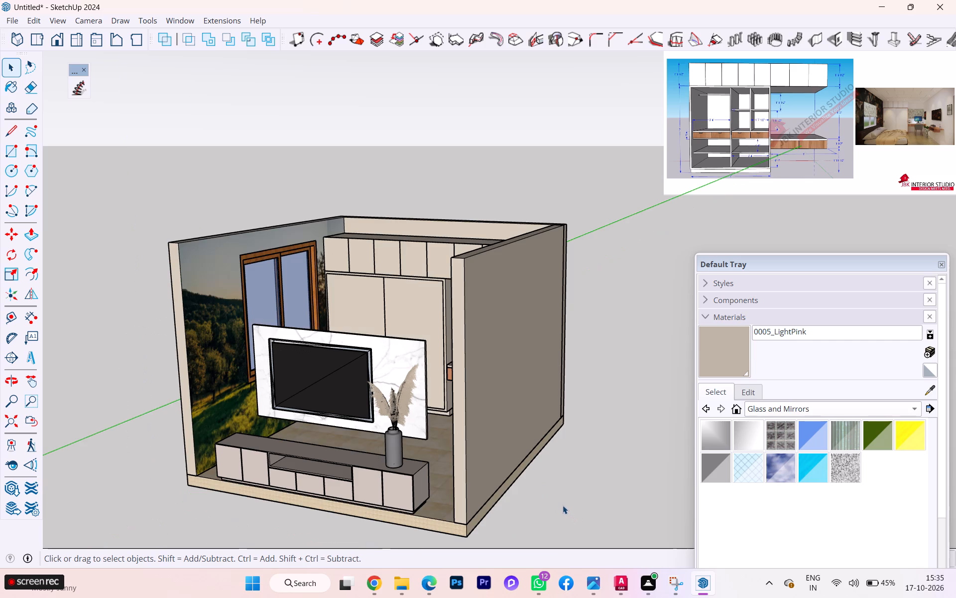
Rotate the whole TV unit a quarter turn about the vertical axis so its screen faces the window wall.
left_click(357, 473)
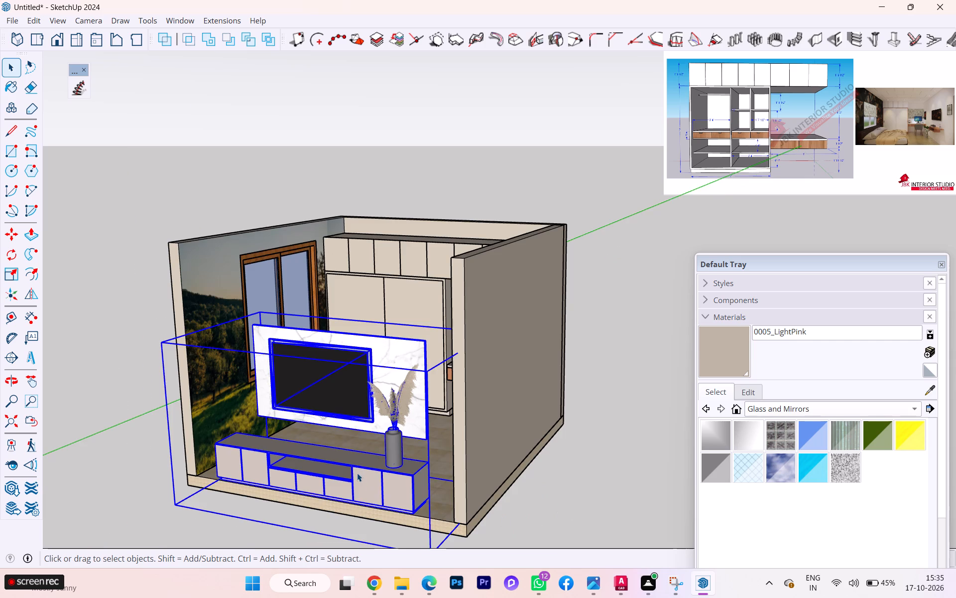
scroll(440, 452, "down", 1)
middle_click_drag(452, 453, 645, 436)
scroll(595, 460, "down", 1)
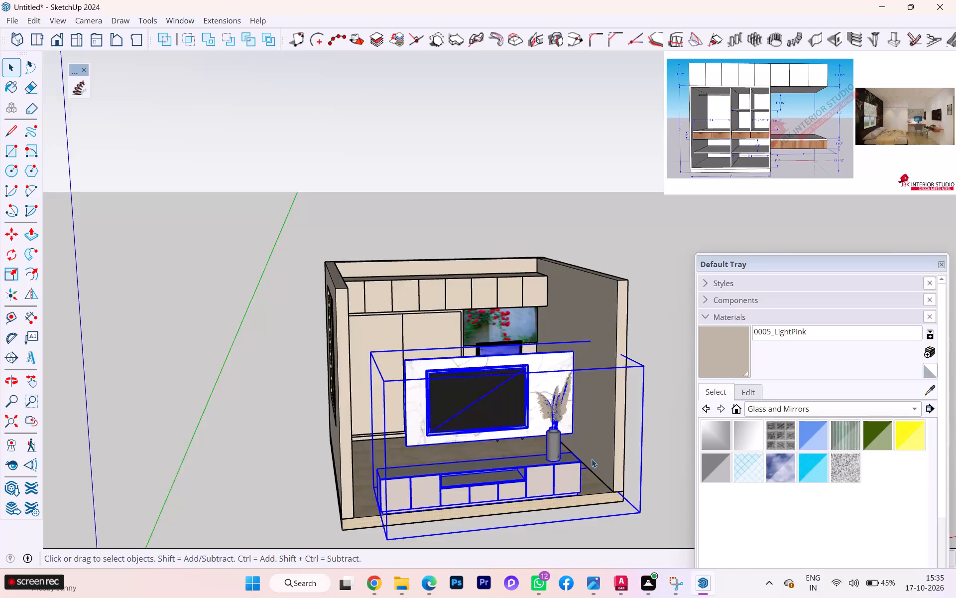
scroll(585, 451, "down", 3)
middle_click_drag(580, 458, 535, 466)
scroll(576, 460, "down", 1)
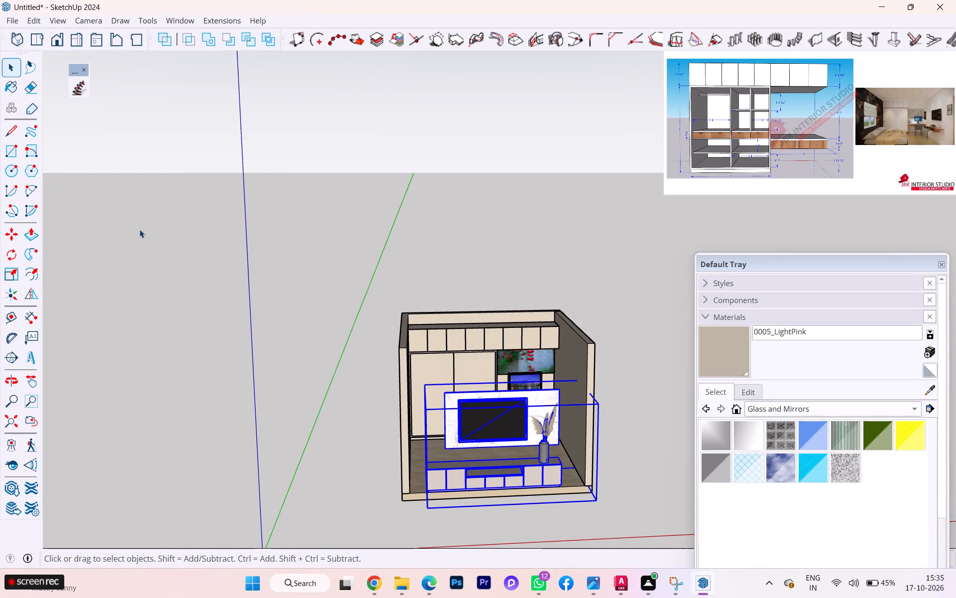
left_click(10, 258)
left_click(10, 256)
left_click(14, 253)
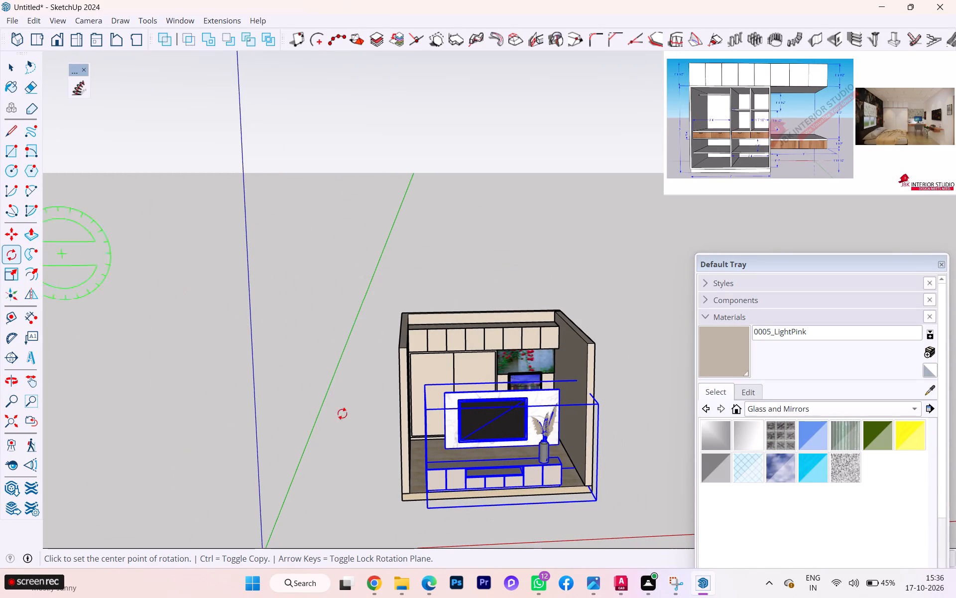
left_click(487, 523)
left_click(574, 515)
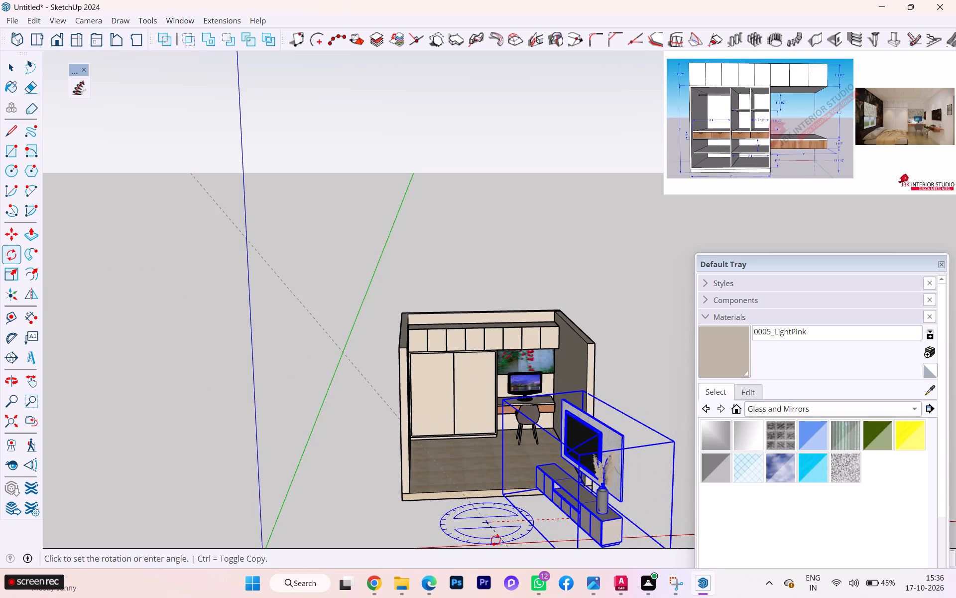
scroll(513, 519, "down", 1)
scroll(513, 519, "up", 1)
scroll(513, 519, "down", 5)
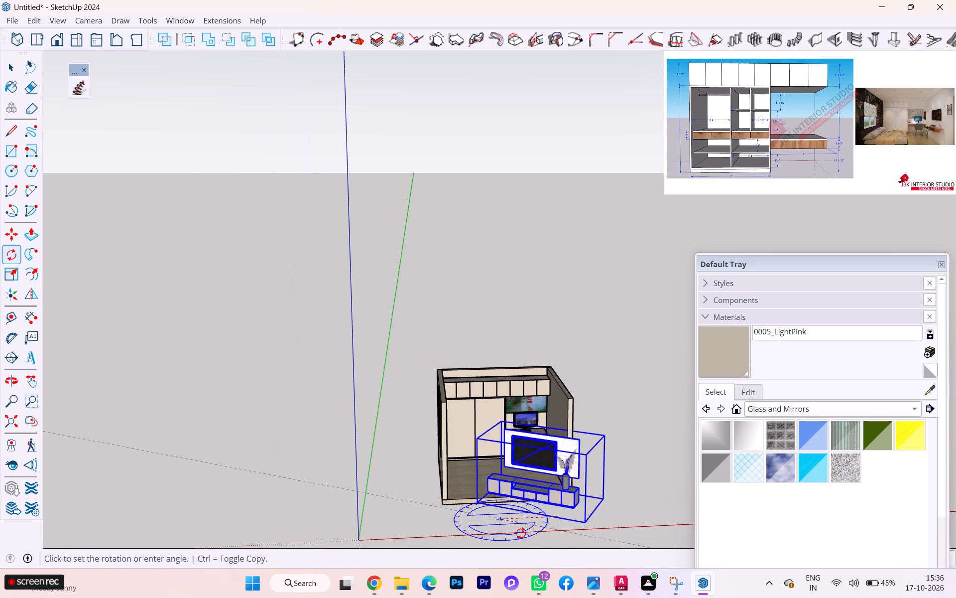
key("Left")
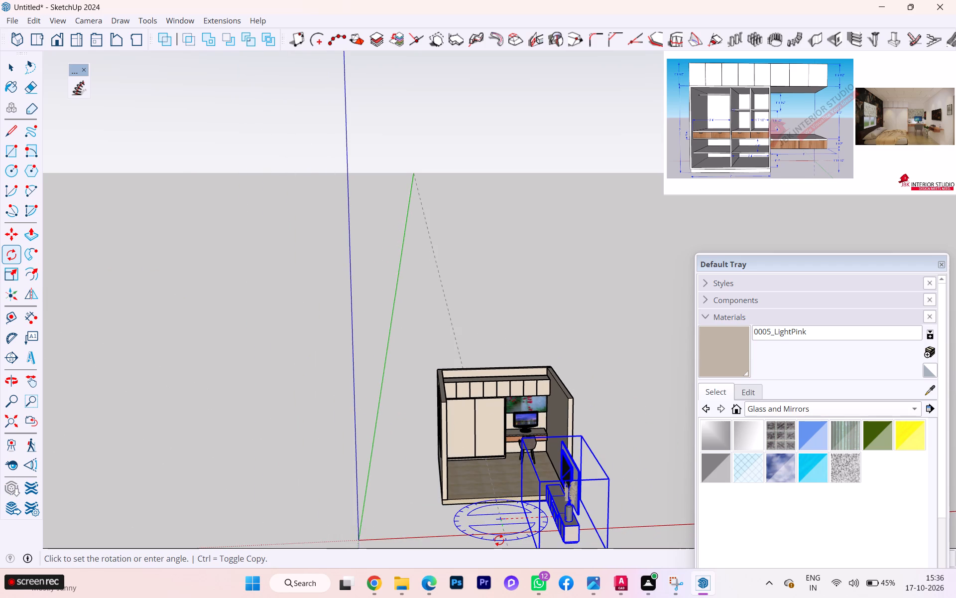
left_click(499, 540)
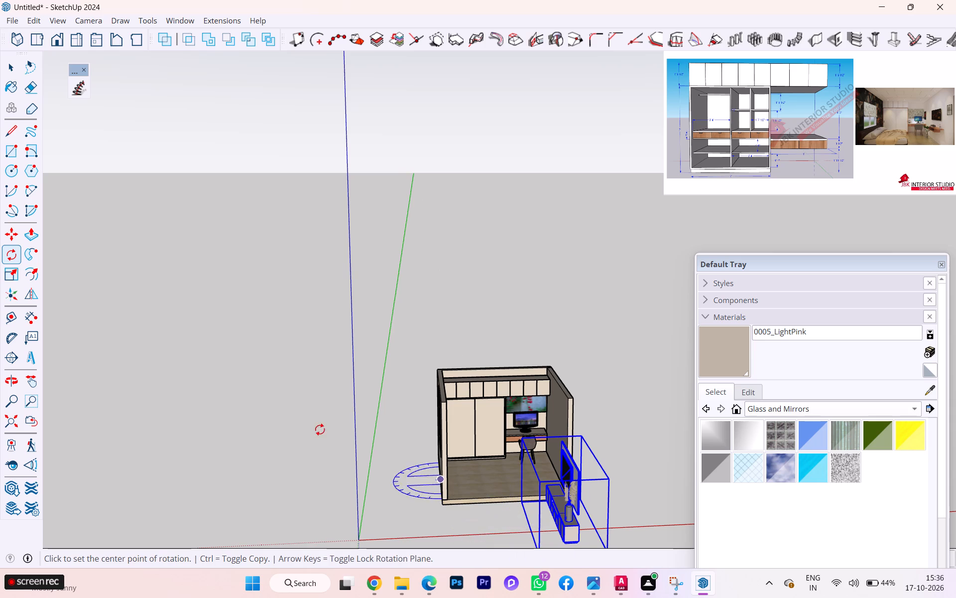
left_click(14, 69)
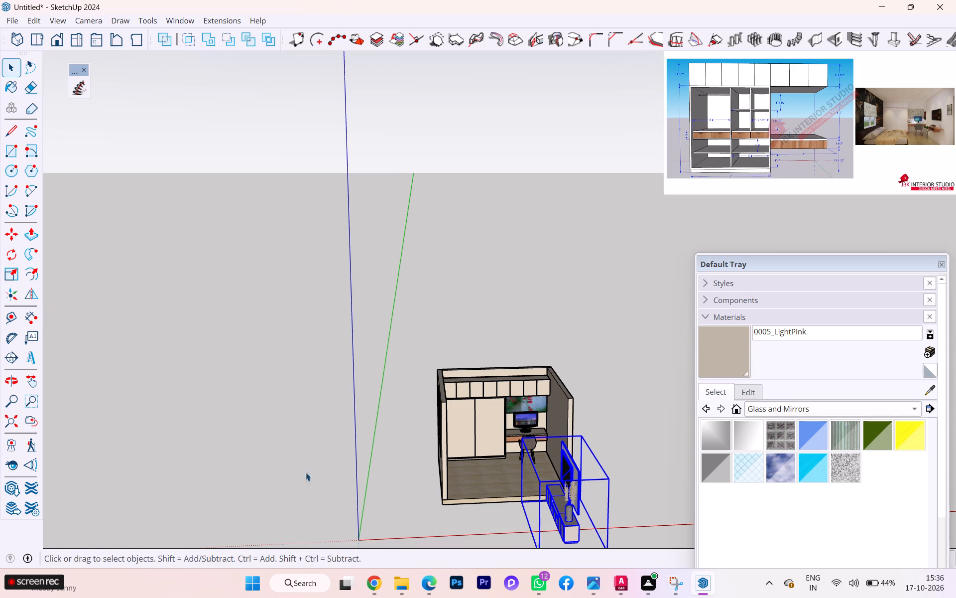
Move the whole TV unit toward the room's side wall, trying the axis locks and placing it along the green axis near the wall's front end.
scroll(556, 539, "up", 5)
scroll(479, 442, "down", 3)
scroll(463, 430, "up", 1)
scroll(463, 430, "down", 2)
scroll(541, 505, "up", 2)
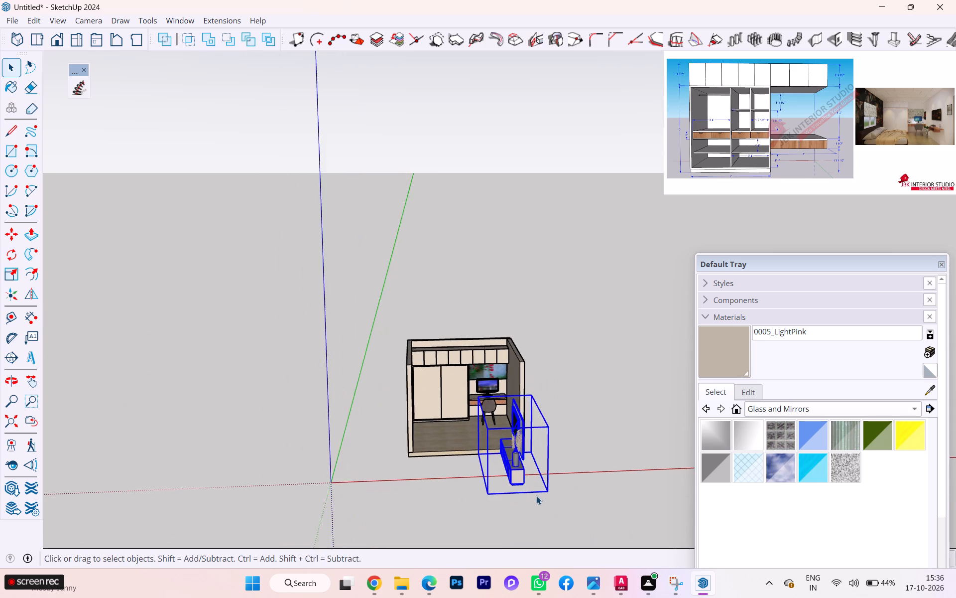
scroll(536, 496, "up", 2)
scroll(533, 492, "down", 1)
scroll(533, 492, "up", 6)
scroll(544, 466, "down", 1)
middle_click_drag(540, 464, 445, 470)
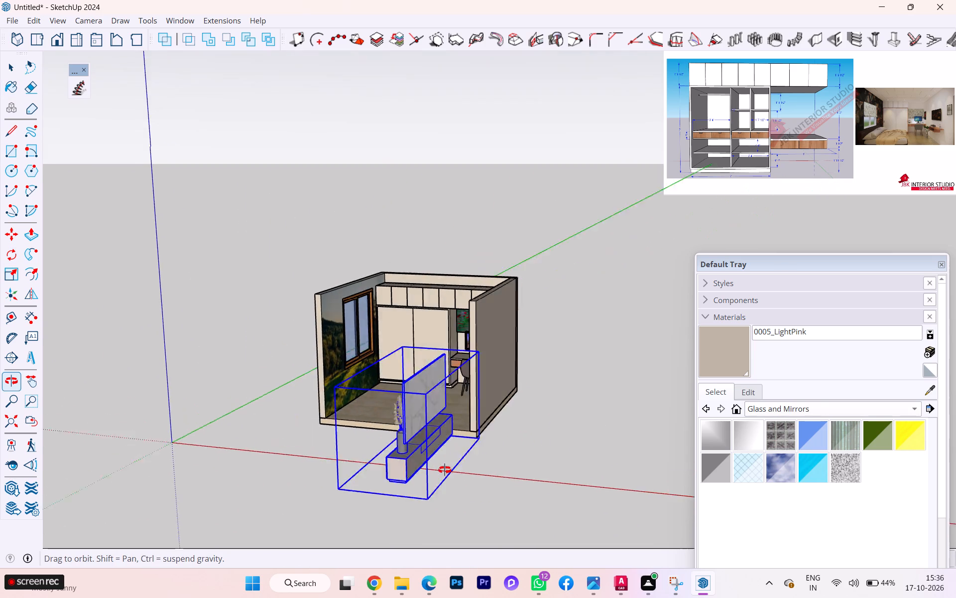
middle_click_drag(445, 470, 455, 470)
scroll(447, 480, "up", 5)
key("m")
key("Return")
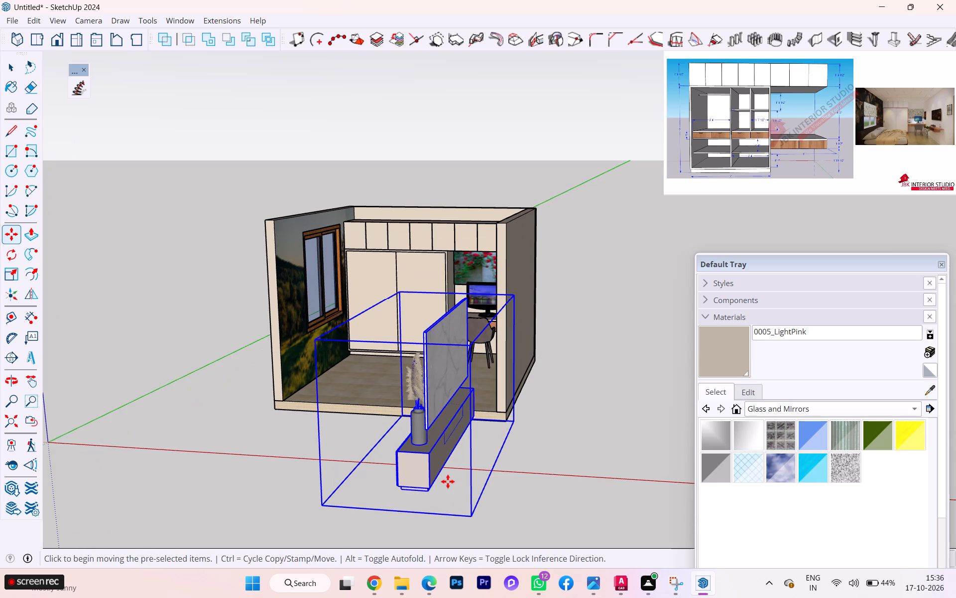
scroll(439, 489, "down", 1)
scroll(438, 490, "up", 4)
left_click(432, 485)
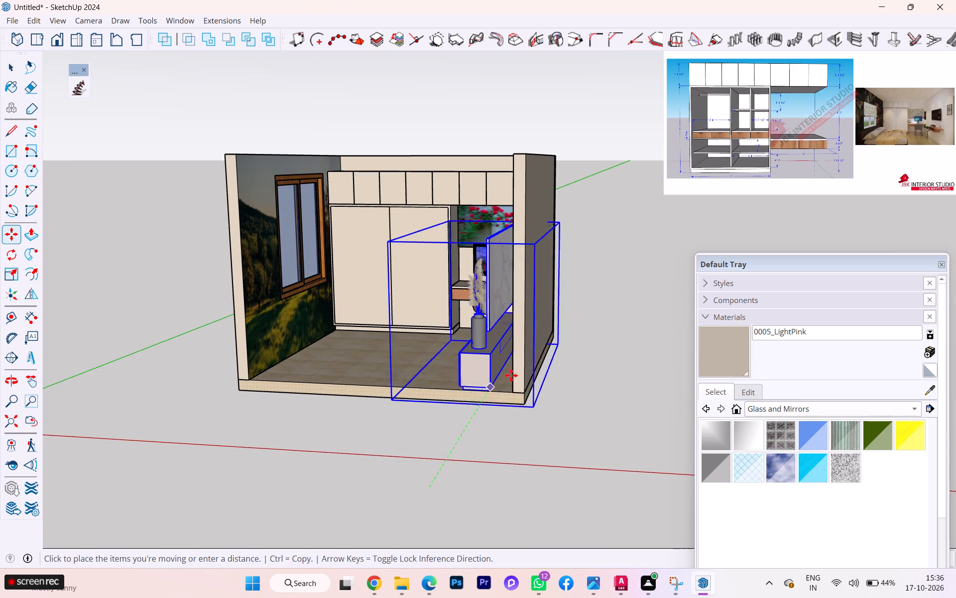
scroll(517, 370, "up", 13)
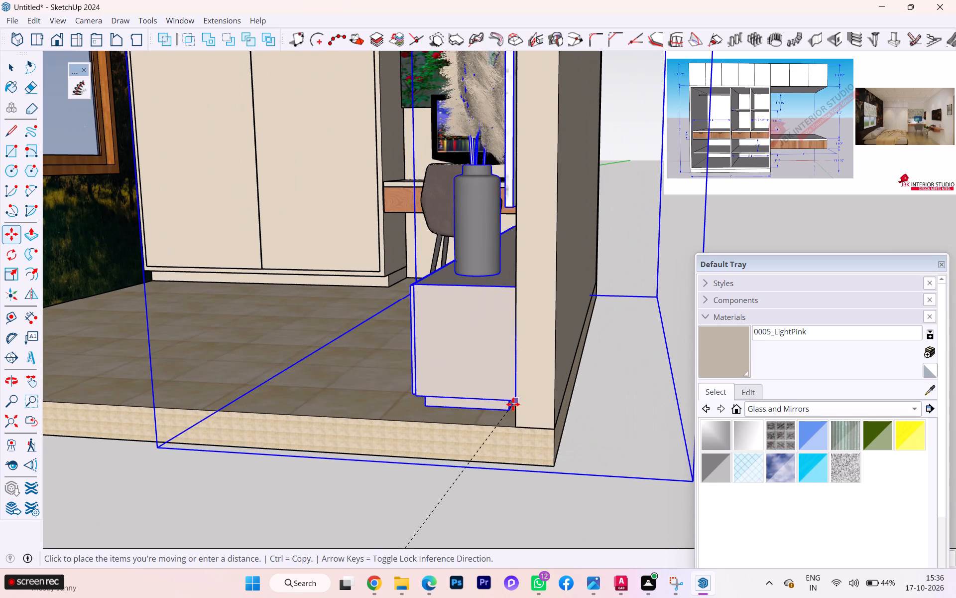
scroll(512, 405, "down", 1)
middle_click_drag(512, 405, 656, 429)
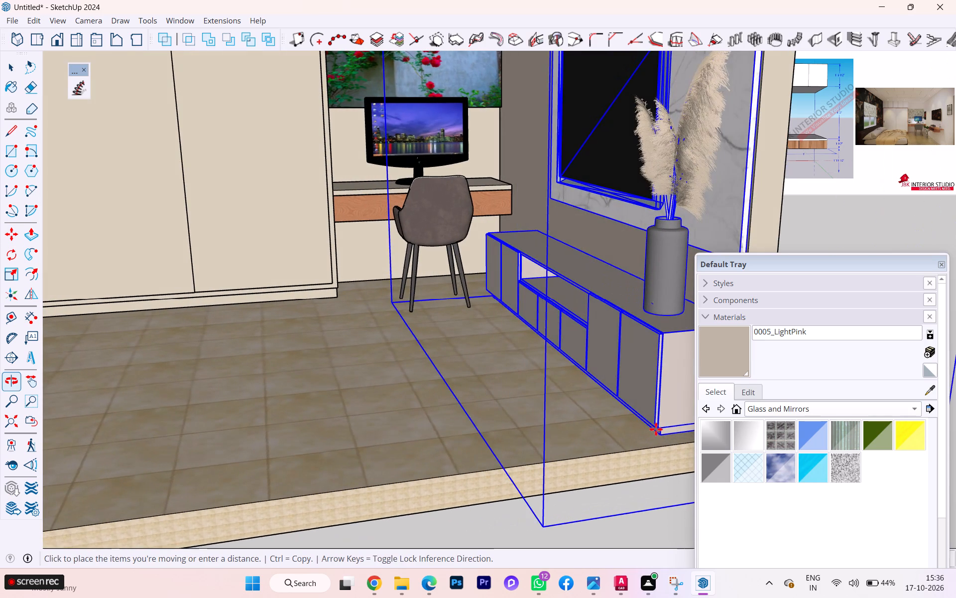
scroll(630, 424, "down", 4)
scroll(563, 436, "down", 1)
scroll(563, 436, "up", 1)
scroll(563, 436, "down", 3)
scroll(650, 410, "up", 3)
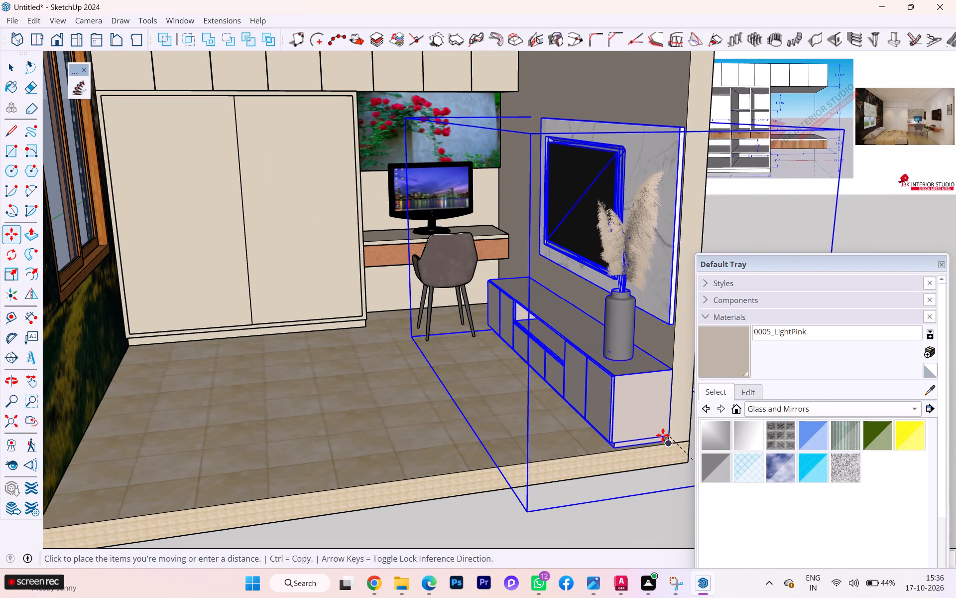
key("Left")
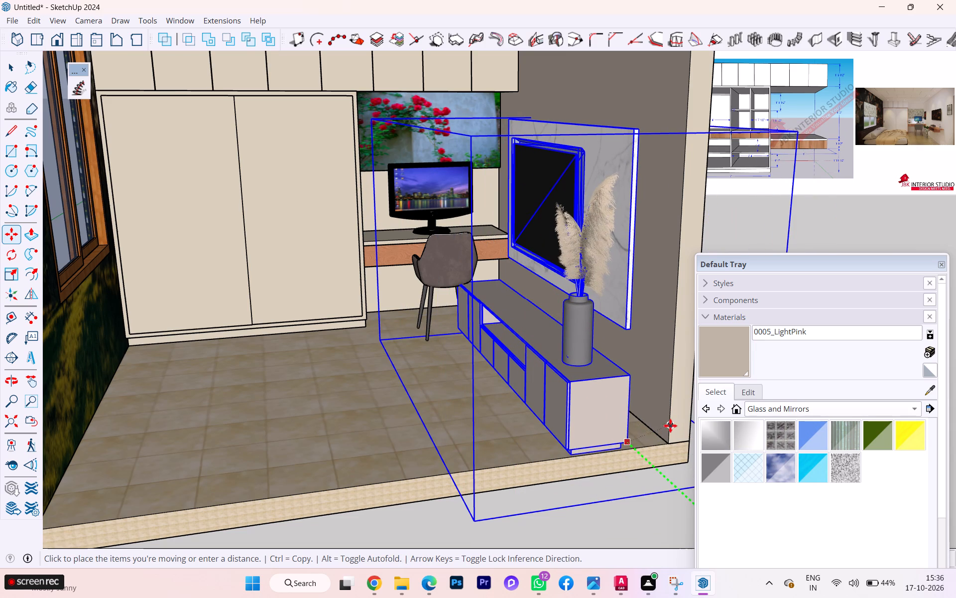
key("Right")
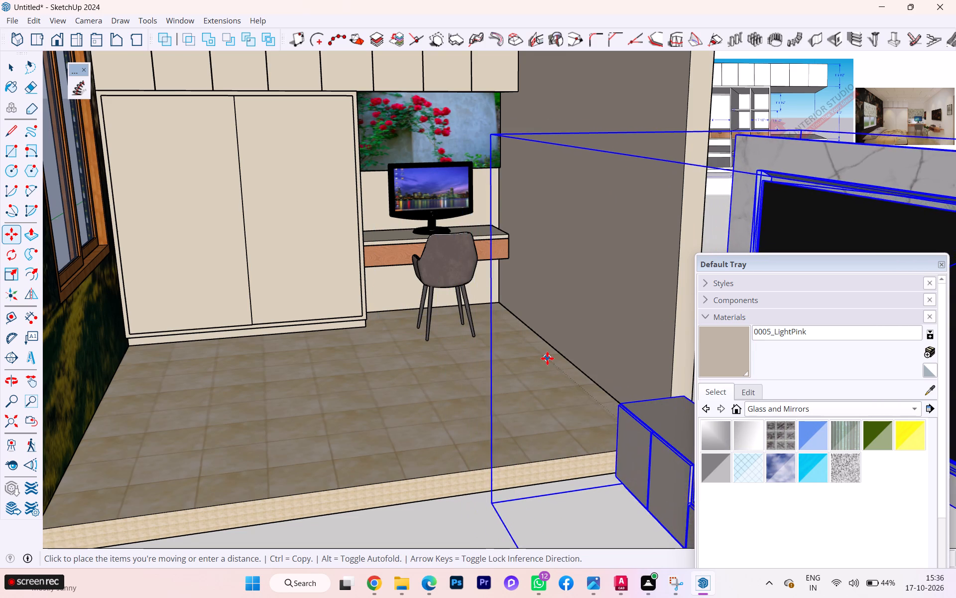
scroll(547, 358, "down", 7)
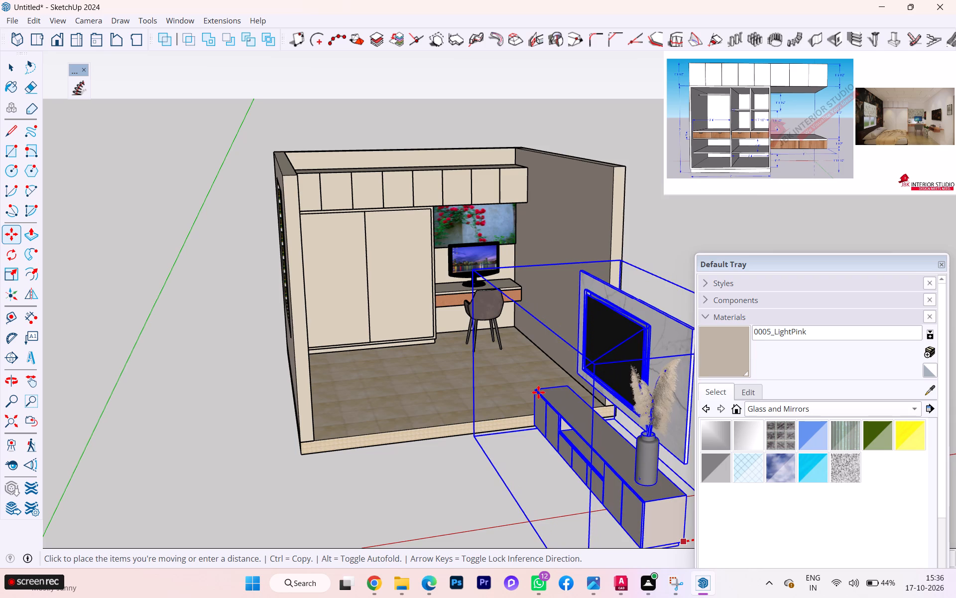
key("Up")
key("Left")
left_click_drag(610, 432, 621, 418)
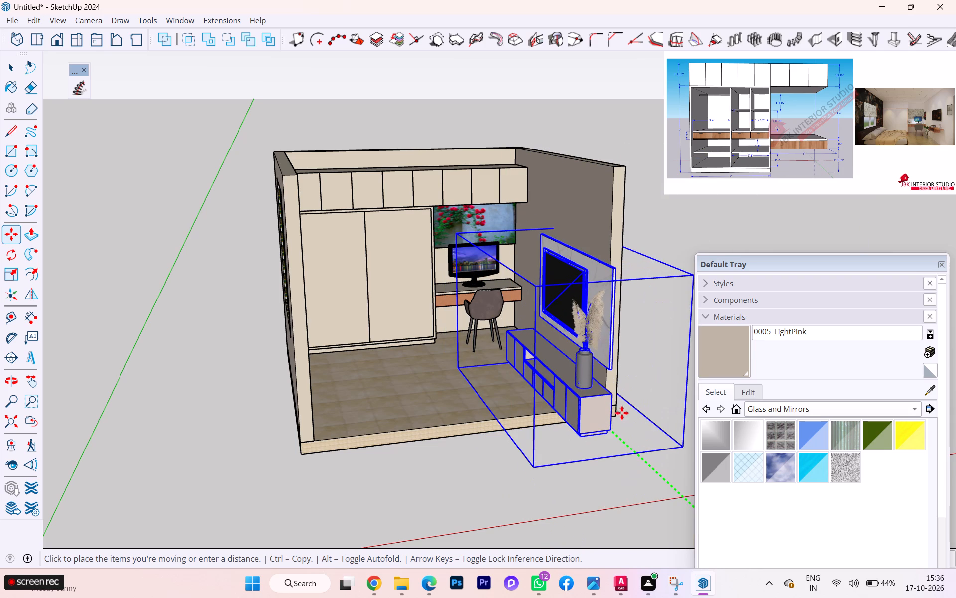
scroll(621, 409, "up", 5)
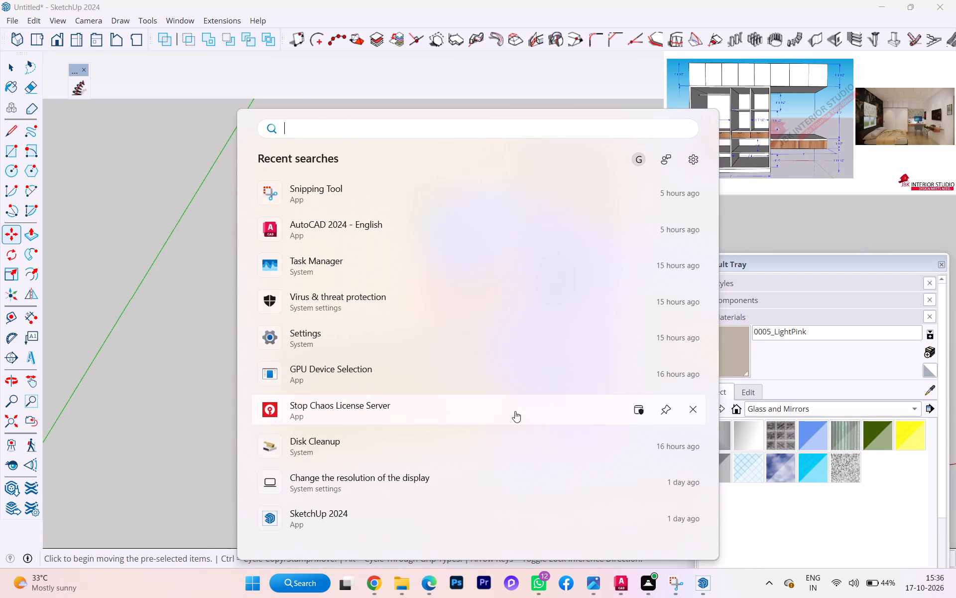
left_click(155, 385)
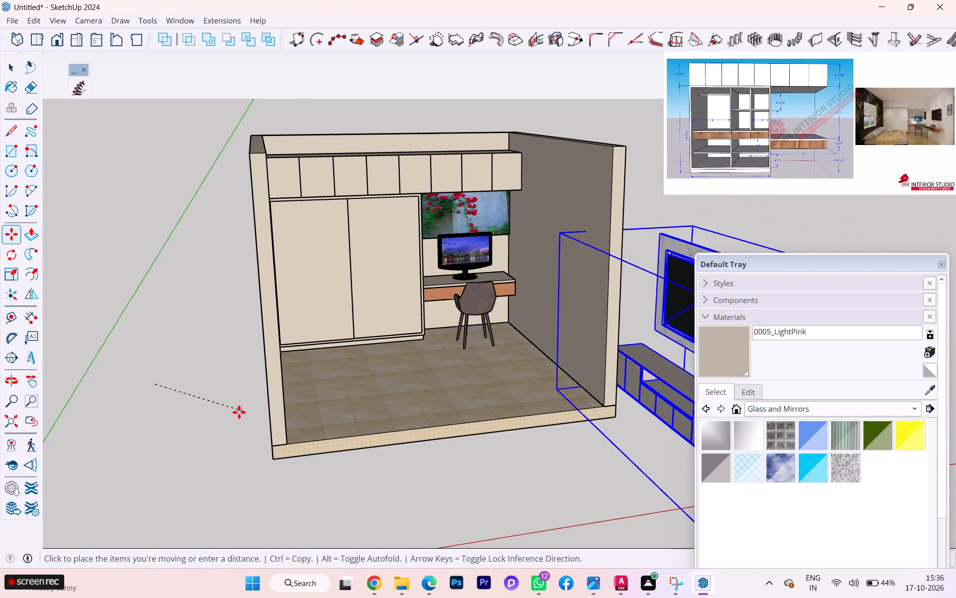
key("Escape")
Move the TV unit by its cabinet's lower back corner to where the side wall's front end meets the floor.
scroll(151, 404, "down", 1)
key("space")
scroll(631, 439, "up", 2)
scroll(562, 421, "up", 2)
key("m")
key("Return")
scroll(567, 427, "up", 2)
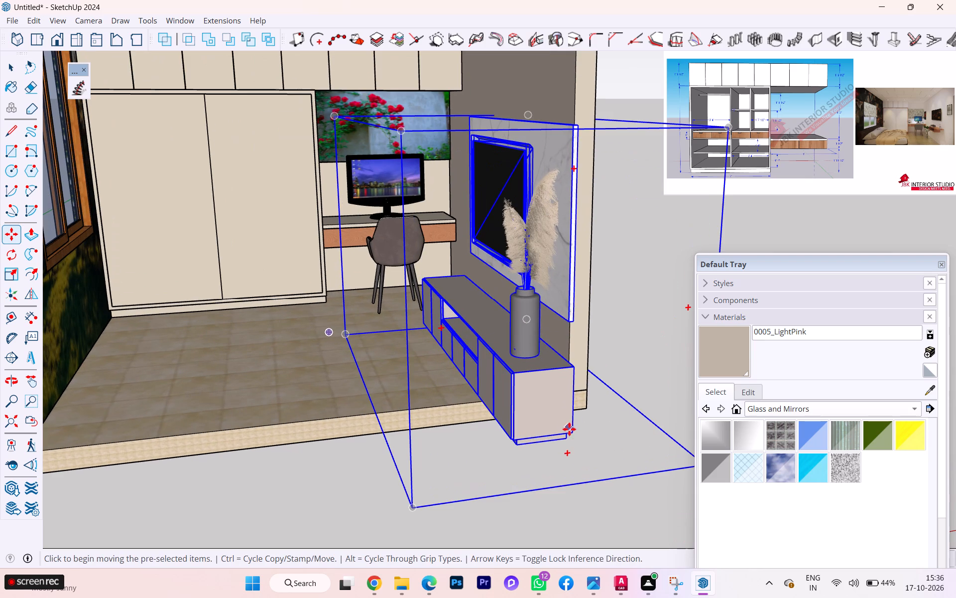
left_click(571, 429)
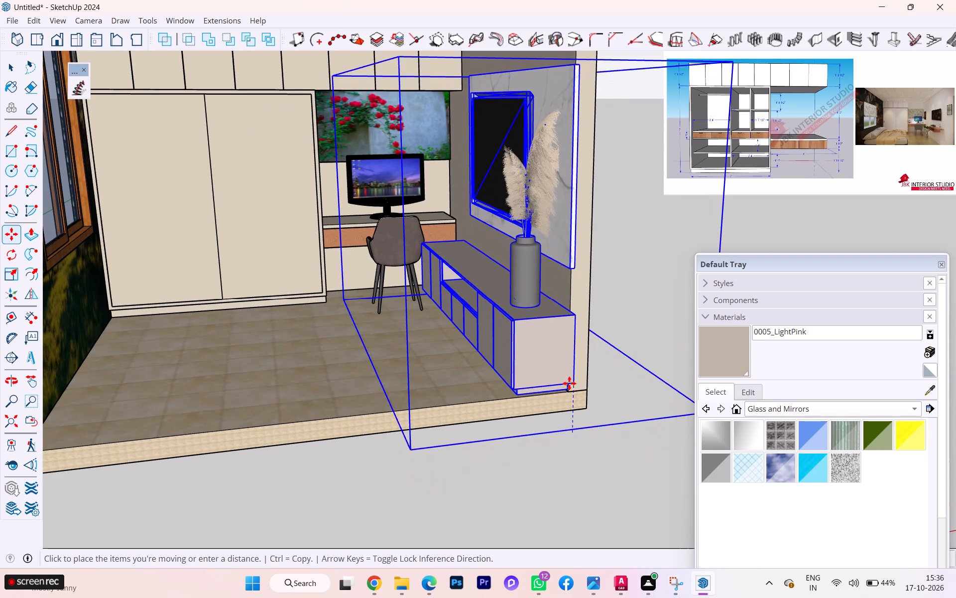
scroll(572, 391, "up", 3)
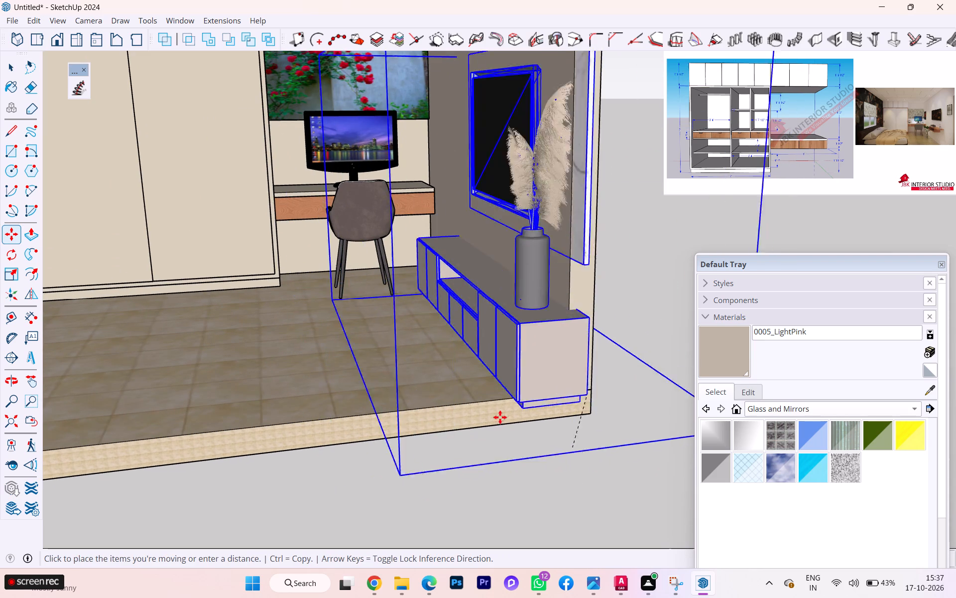
scroll(492, 428, "up", 2)
scroll(526, 399, "up", 1)
scroll(574, 390, "down", 4)
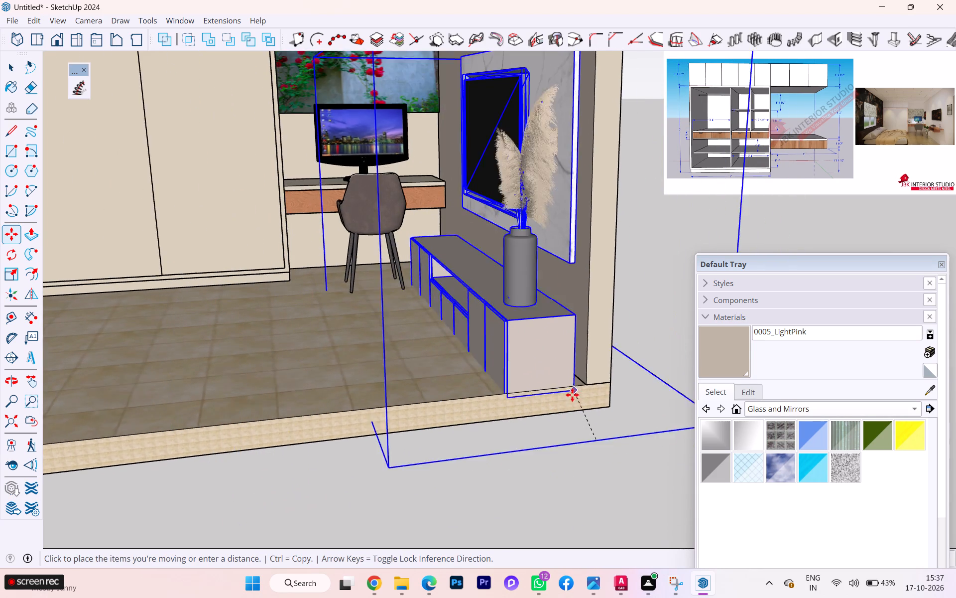
middle_click_drag(565, 400, 375, 460)
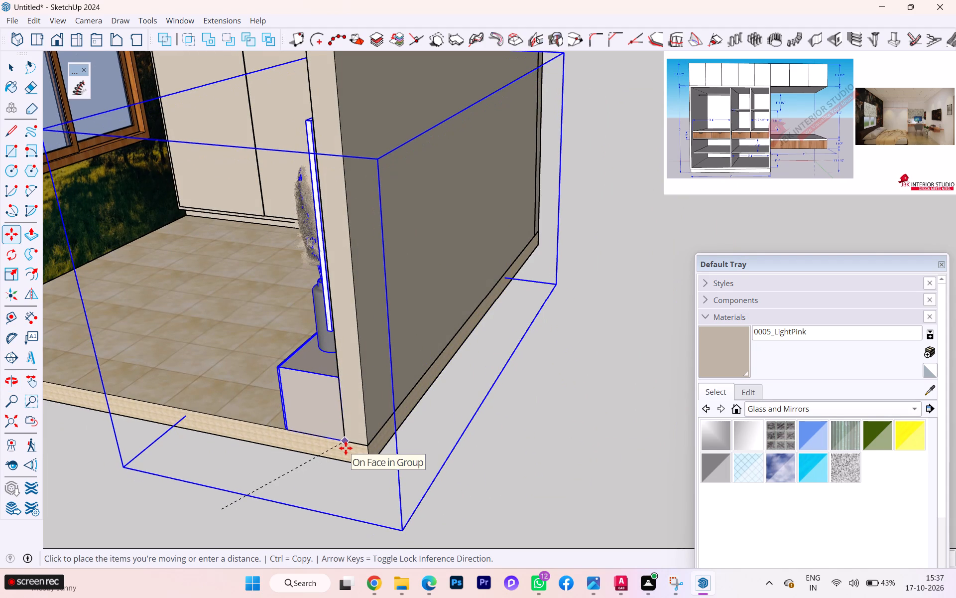
left_click(346, 448)
key("space")
left_click(531, 465)
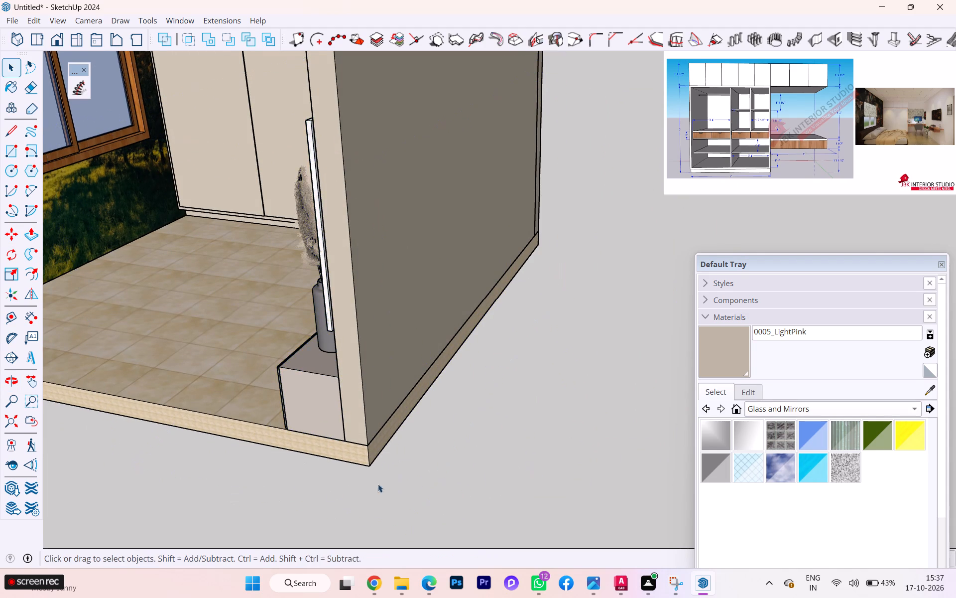
Examine the TV unit's fit against the side wall and beside the study desk and chair.
scroll(330, 492, "down", 1)
middle_click_drag(329, 492, 577, 480)
scroll(441, 457, "down", 1)
scroll(463, 444, "up", 3)
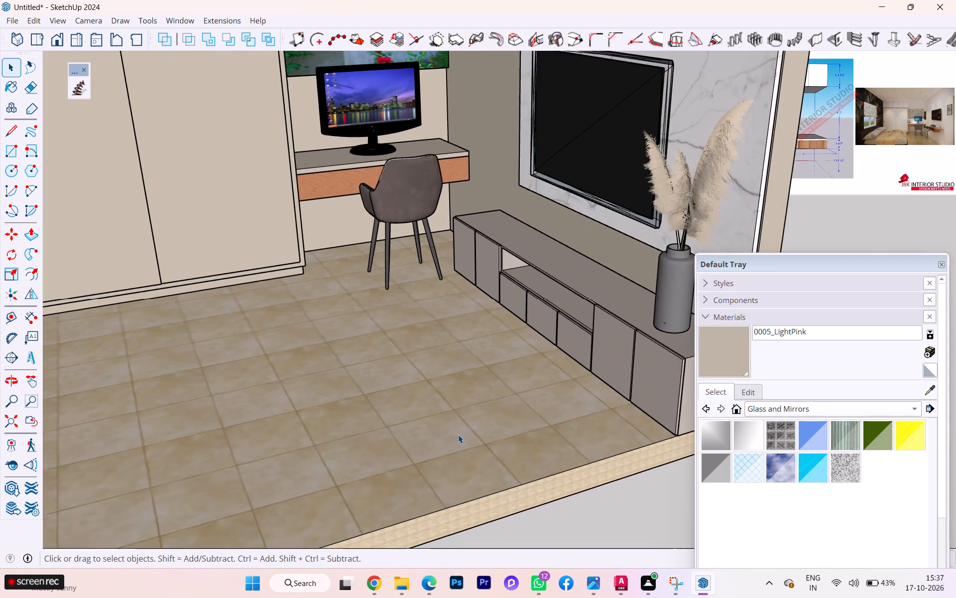
scroll(447, 430, "down", 7)
middle_click_drag(437, 432, 498, 446)
scroll(501, 416, "up", 4)
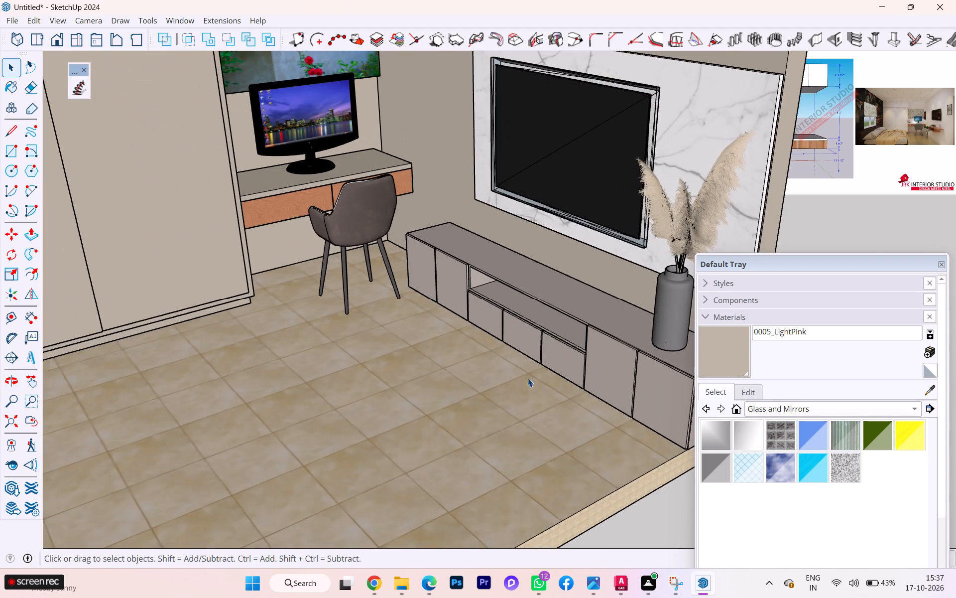
scroll(553, 374, "up", 3)
scroll(563, 373, "down", 4)
middle_click_drag(559, 389, 506, 358)
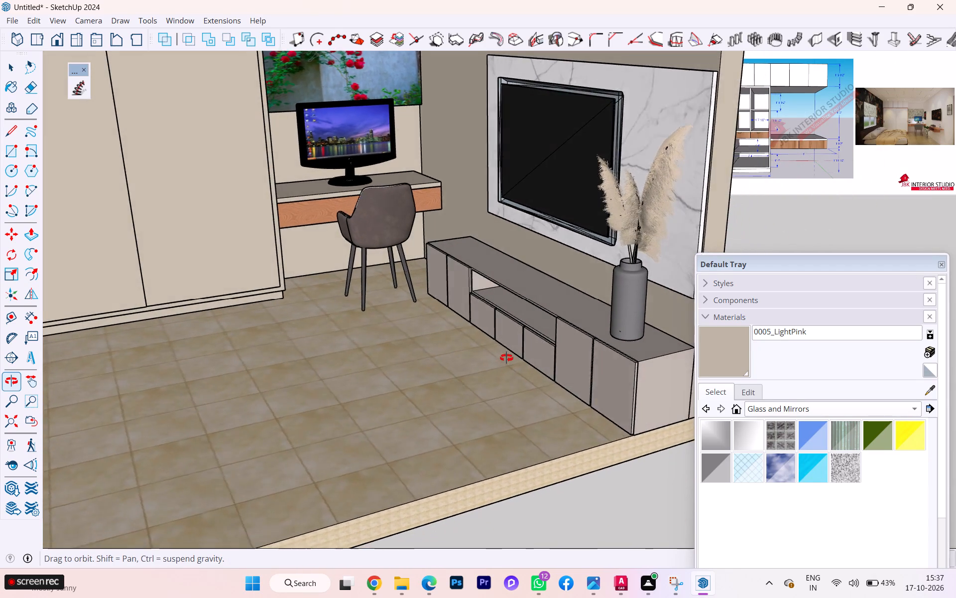
middle_click_drag(506, 358, 451, 383)
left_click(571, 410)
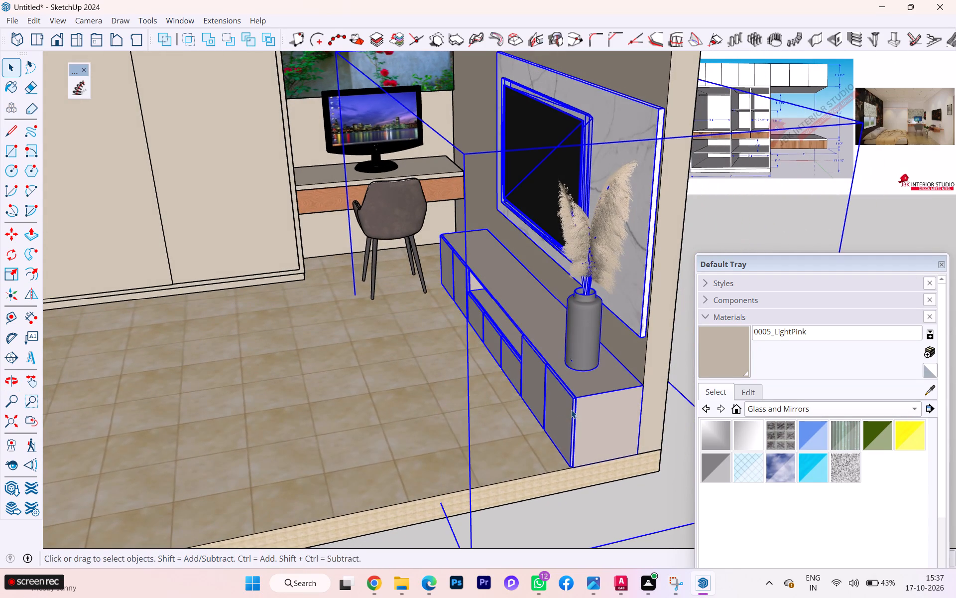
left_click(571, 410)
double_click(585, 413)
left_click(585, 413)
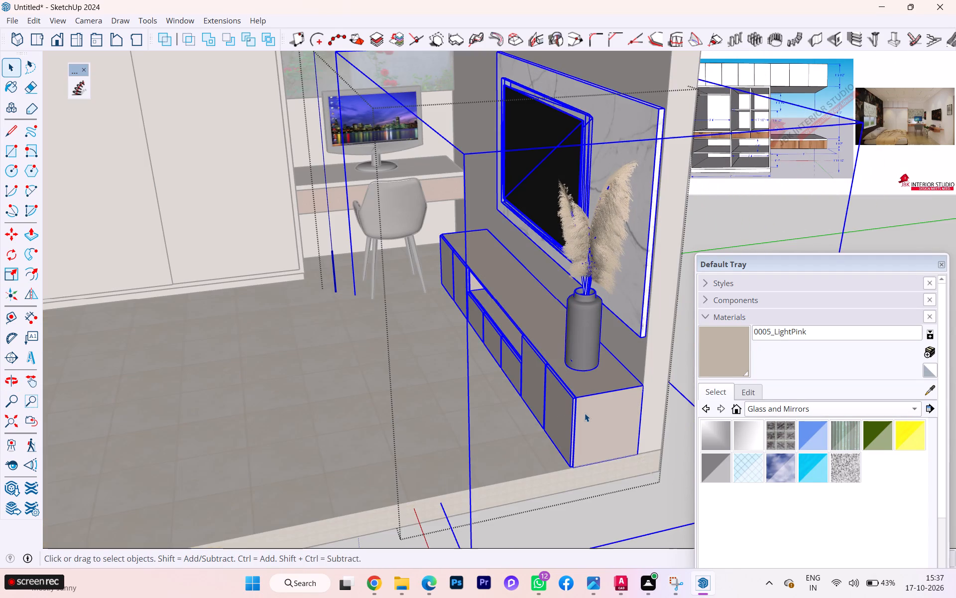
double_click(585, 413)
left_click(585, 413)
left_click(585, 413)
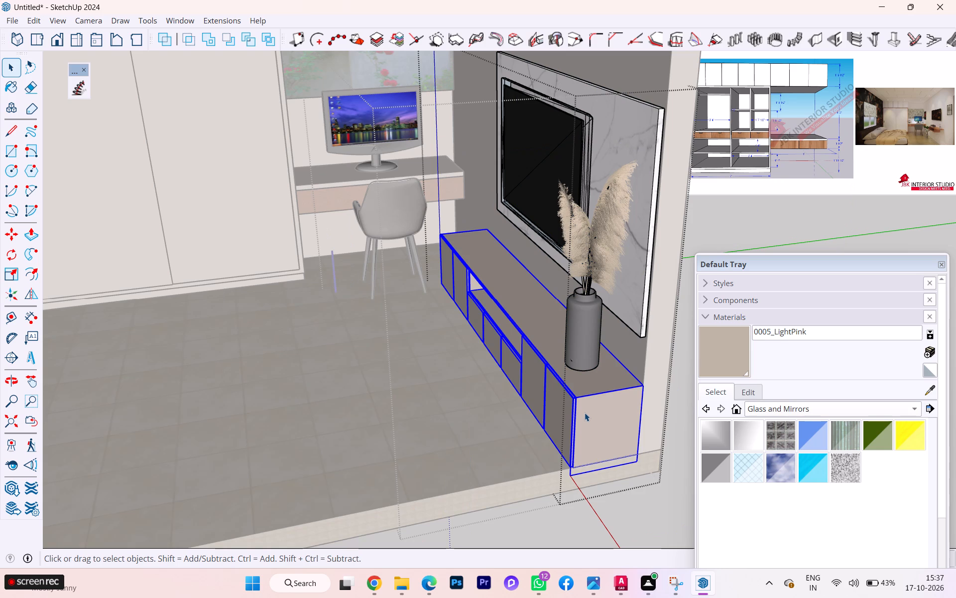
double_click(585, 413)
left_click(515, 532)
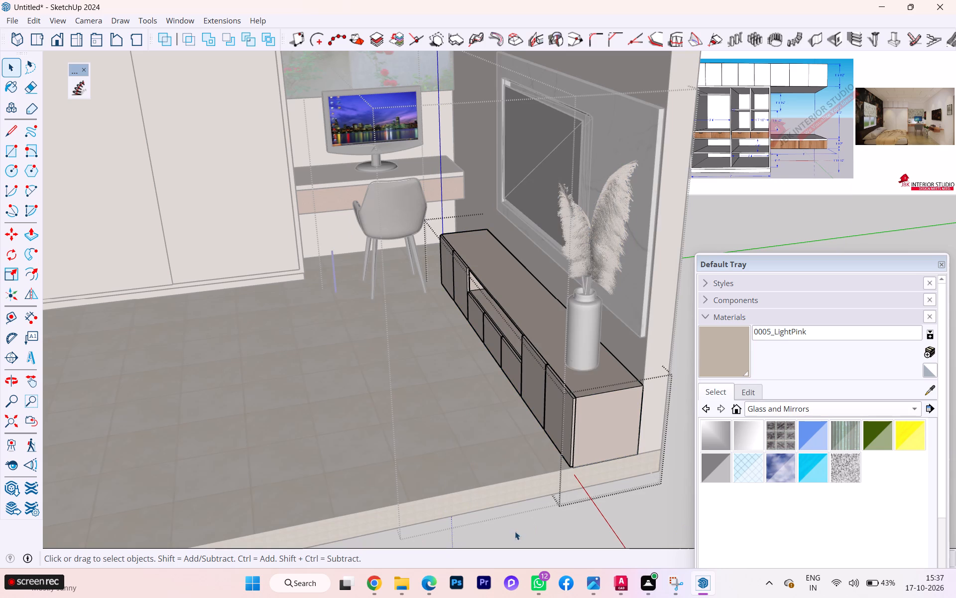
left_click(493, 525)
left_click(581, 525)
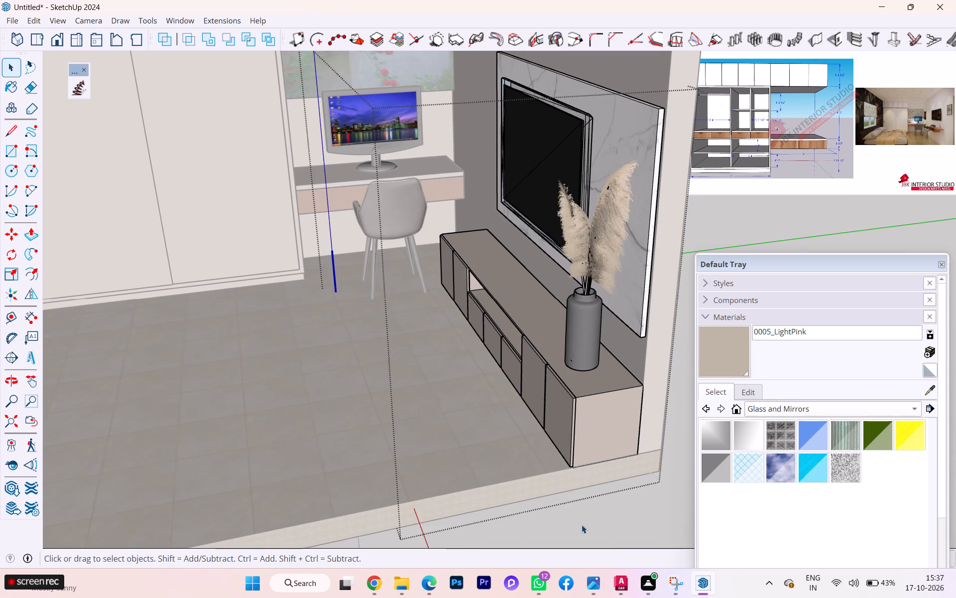
Inside the TV unit group, scale the low cabinet shorter along its red axis, pulling its front end back from the floor edge.
left_click(564, 423)
double_click(565, 422)
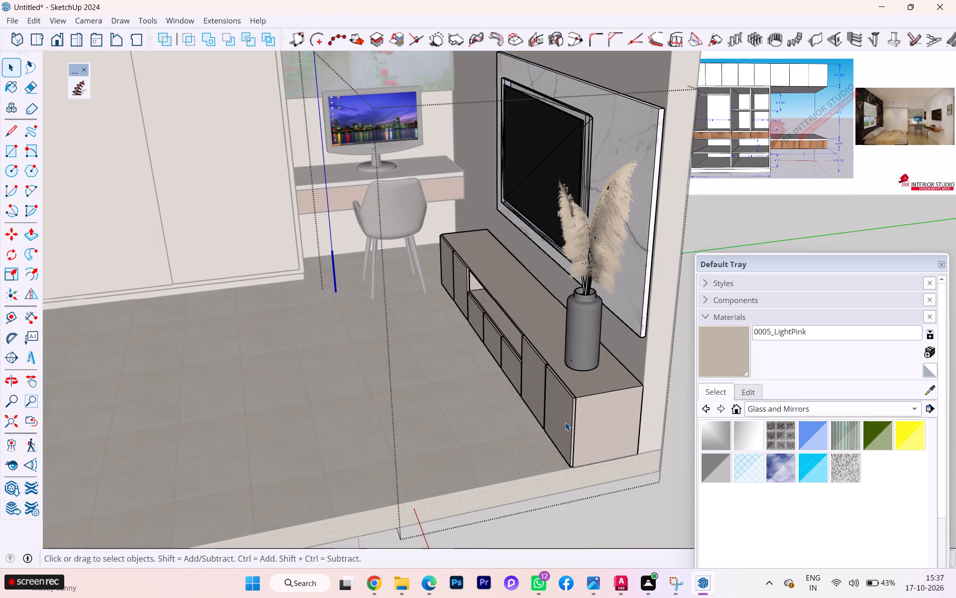
left_click(565, 422)
double_click(566, 422)
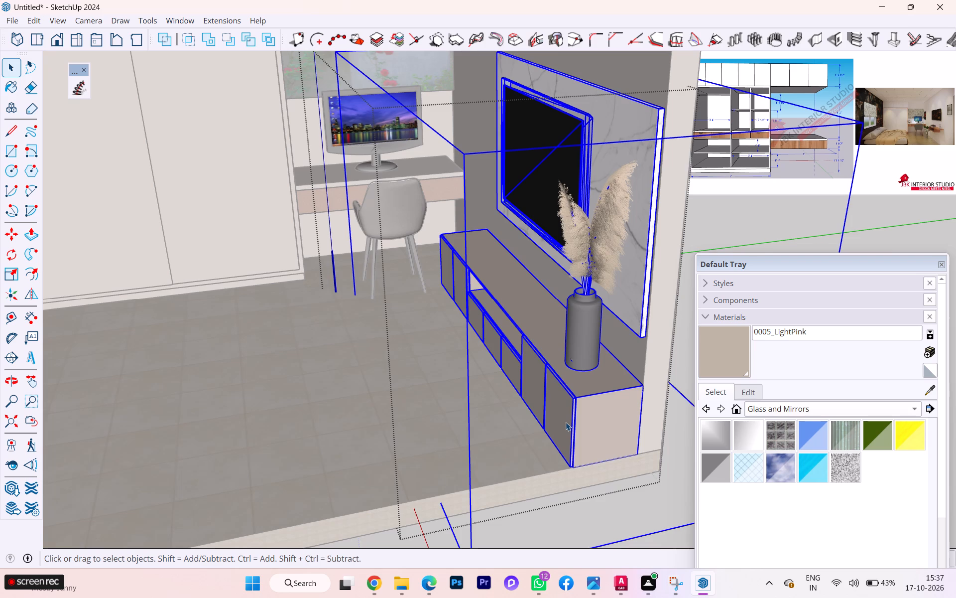
left_click(566, 423)
key("s")
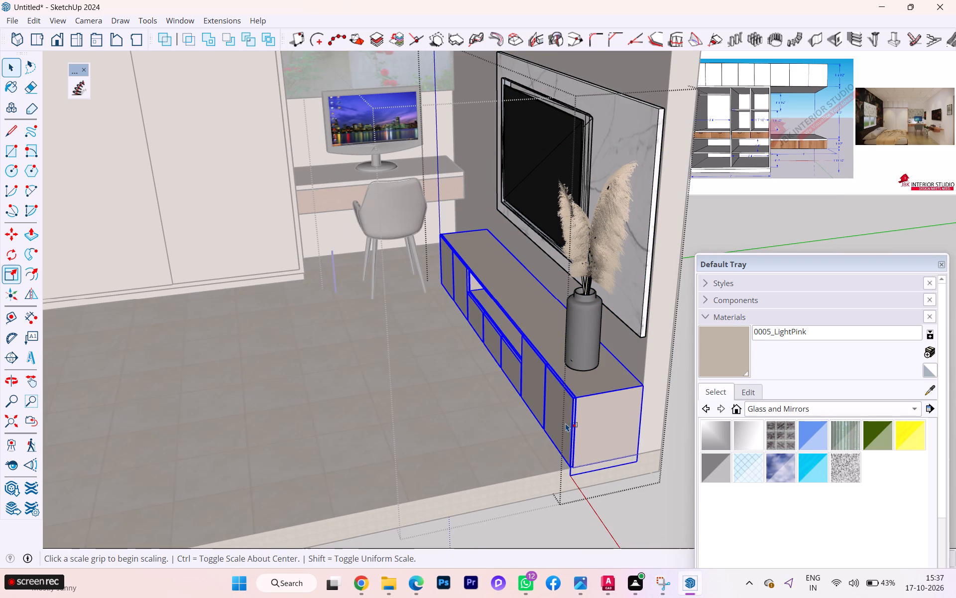
left_click(599, 432)
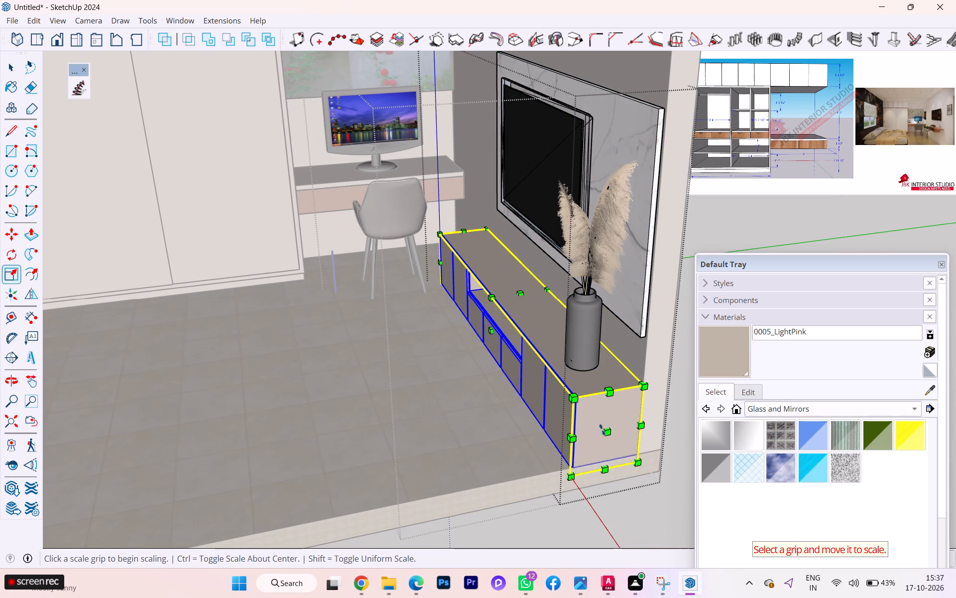
left_click(603, 429)
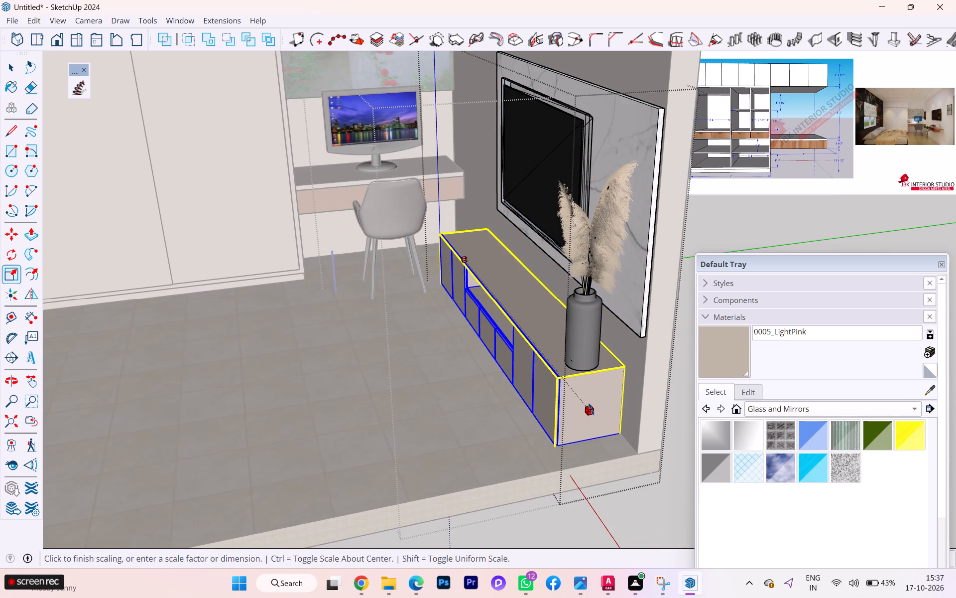
left_click(591, 409)
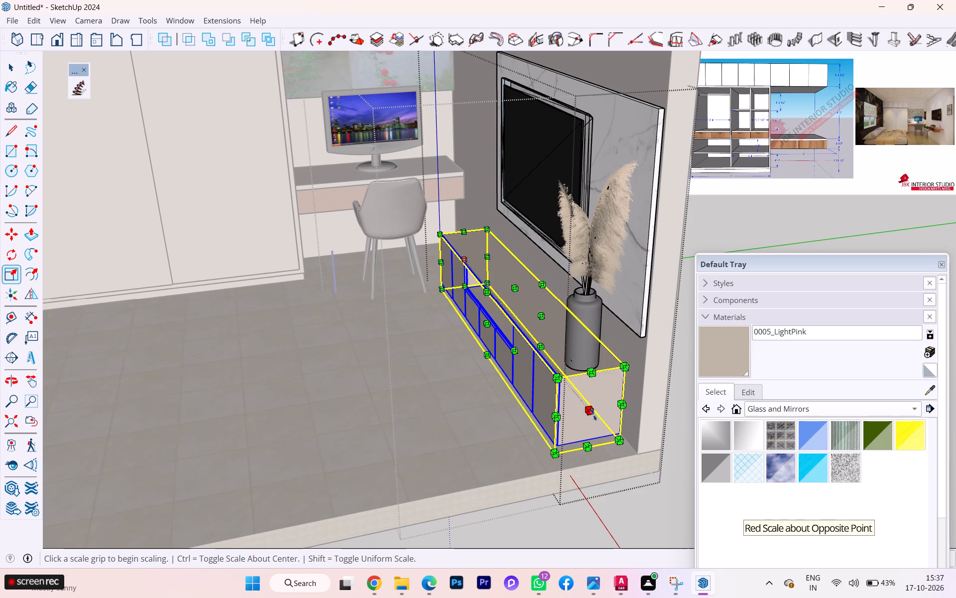
key("space")
Move the pampas grass vase along the shortened cabinet's top, away from the cabinet's front end.
left_click(574, 345)
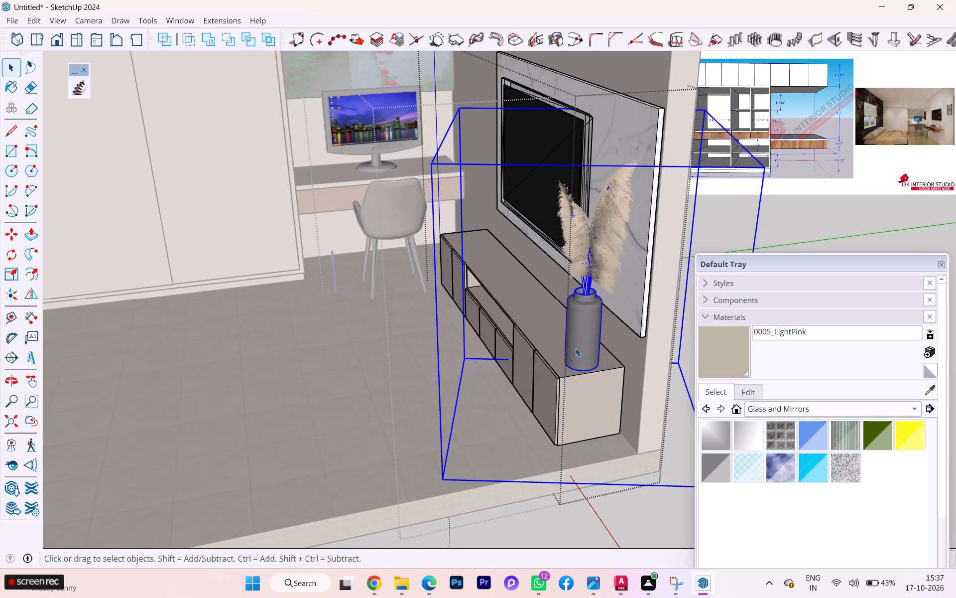
key("m")
left_click(577, 348)
left_click(566, 328)
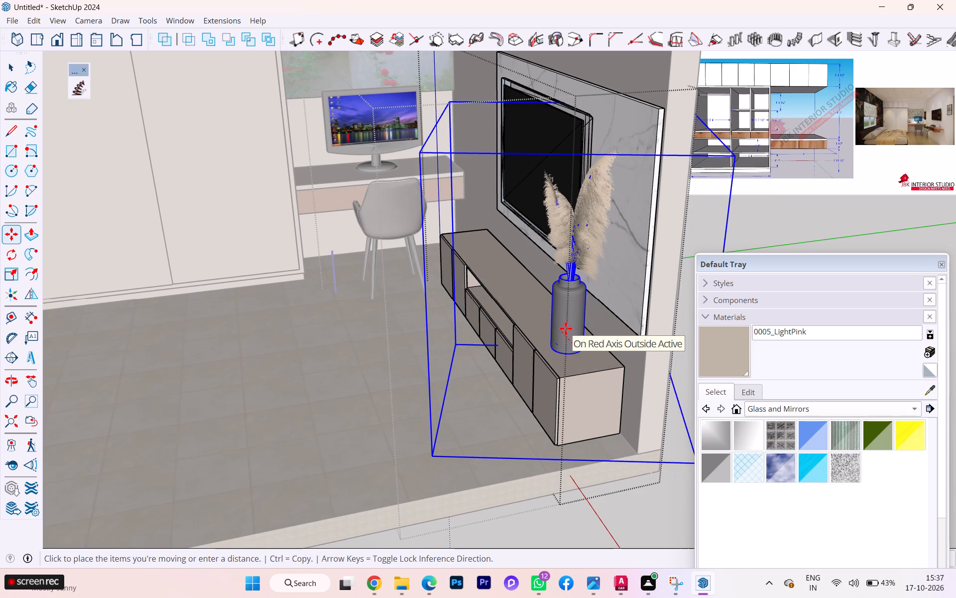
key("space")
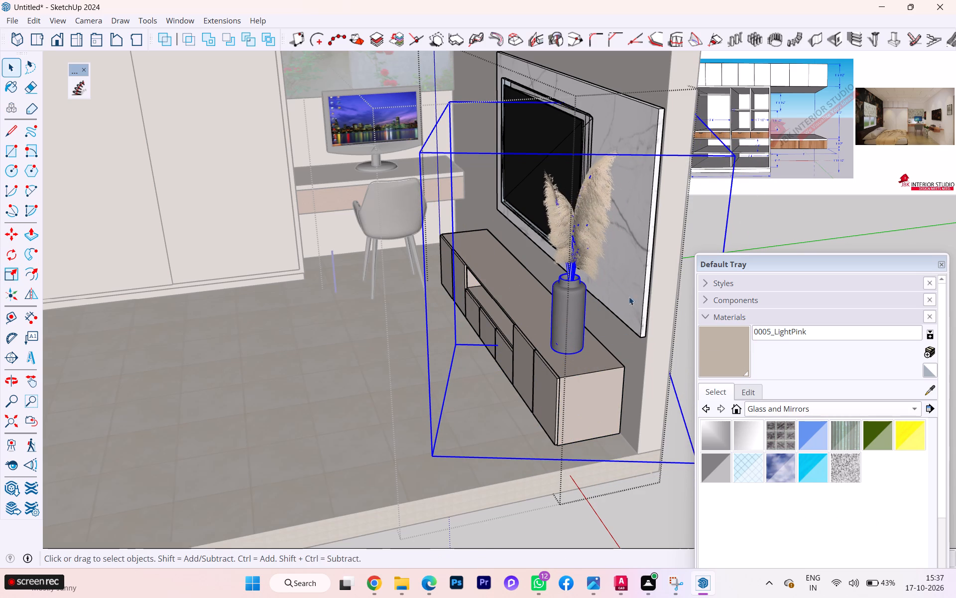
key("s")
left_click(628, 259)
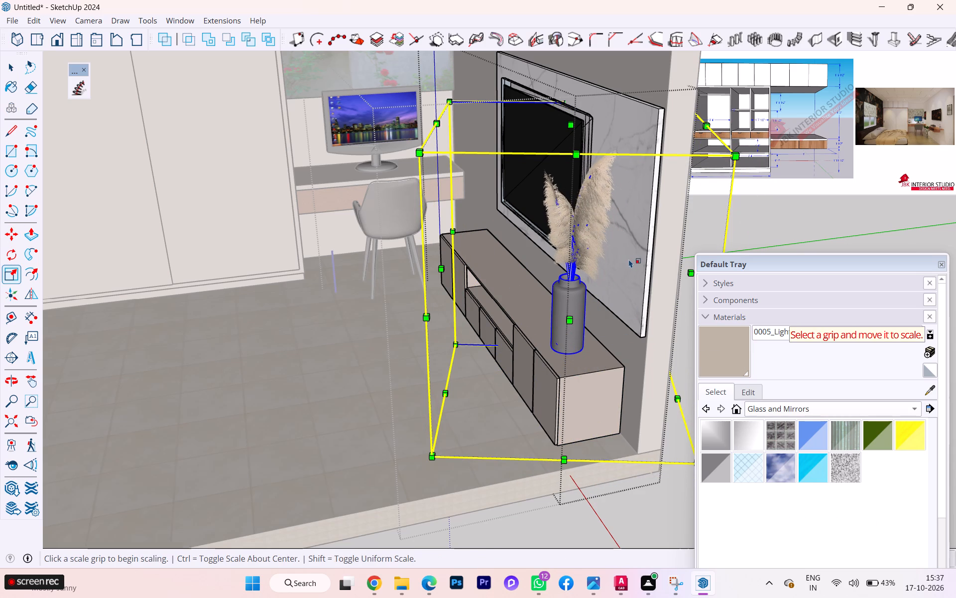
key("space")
Inside the TV unit group, scale the marble back panel shorter along its red axis, pulling its front edge back, and close the group.
left_click(636, 269)
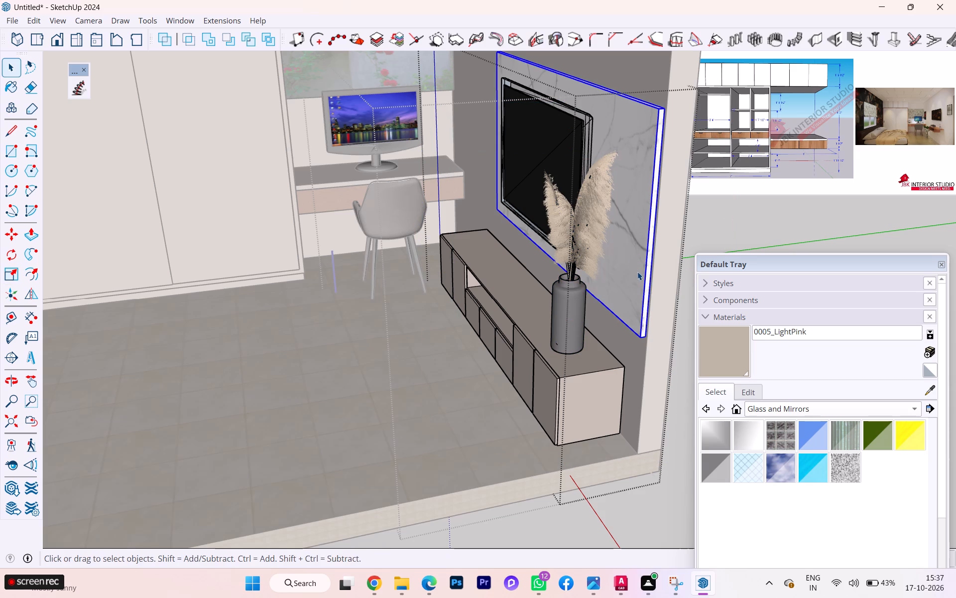
key("s")
scroll(657, 238, "up", 1)
scroll(657, 238, "down", 1)
scroll(657, 238, "up", 5)
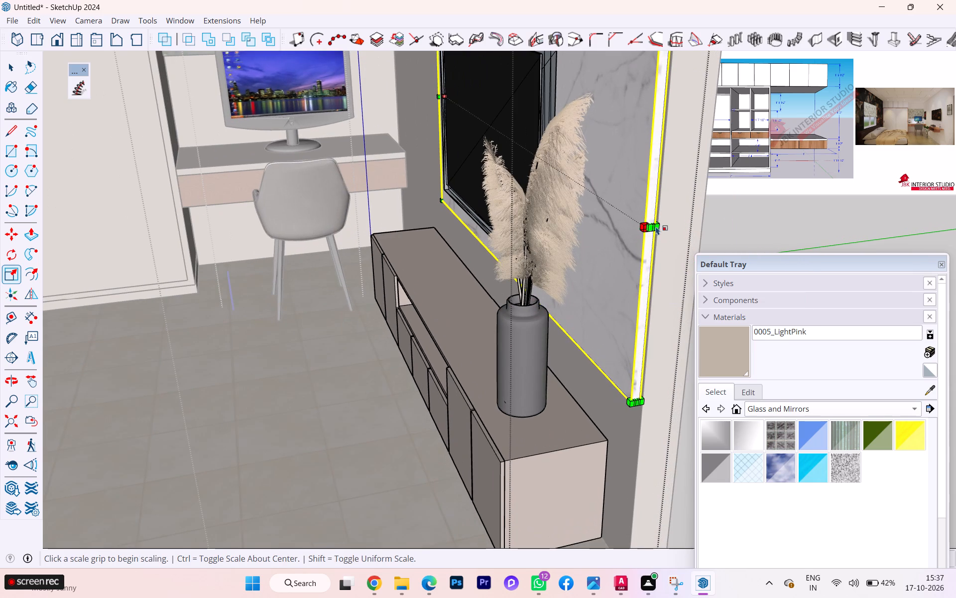
scroll(656, 228, "up", 7)
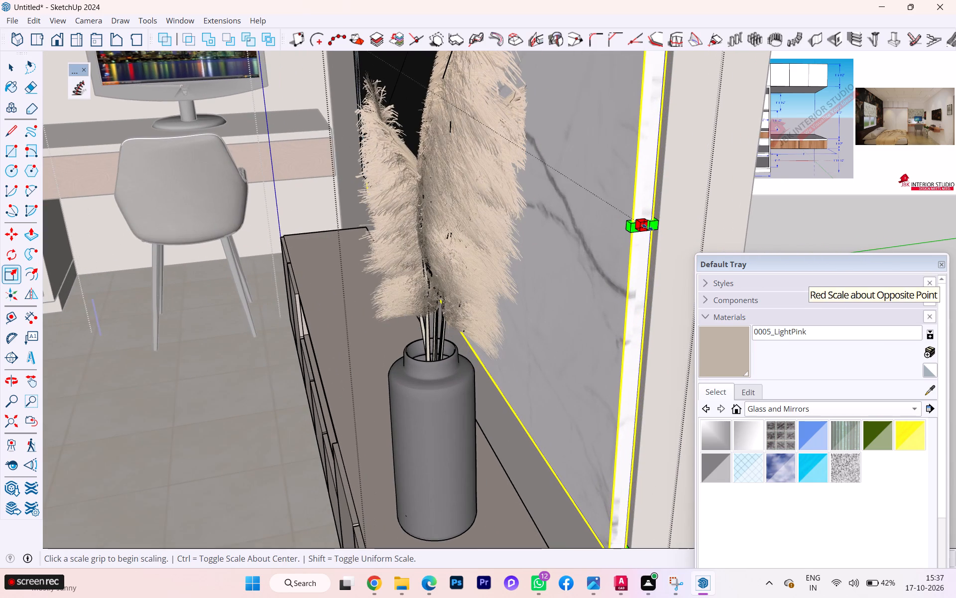
scroll(650, 240, "up", 1)
scroll(650, 238, "down", 1)
scroll(650, 237, "up", 7)
left_click(638, 216)
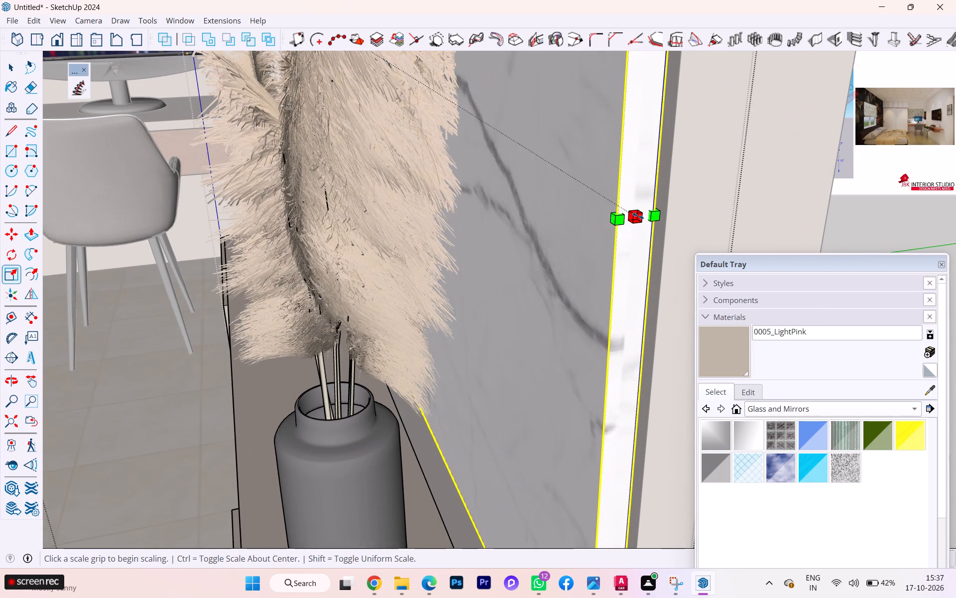
left_click(574, 166)
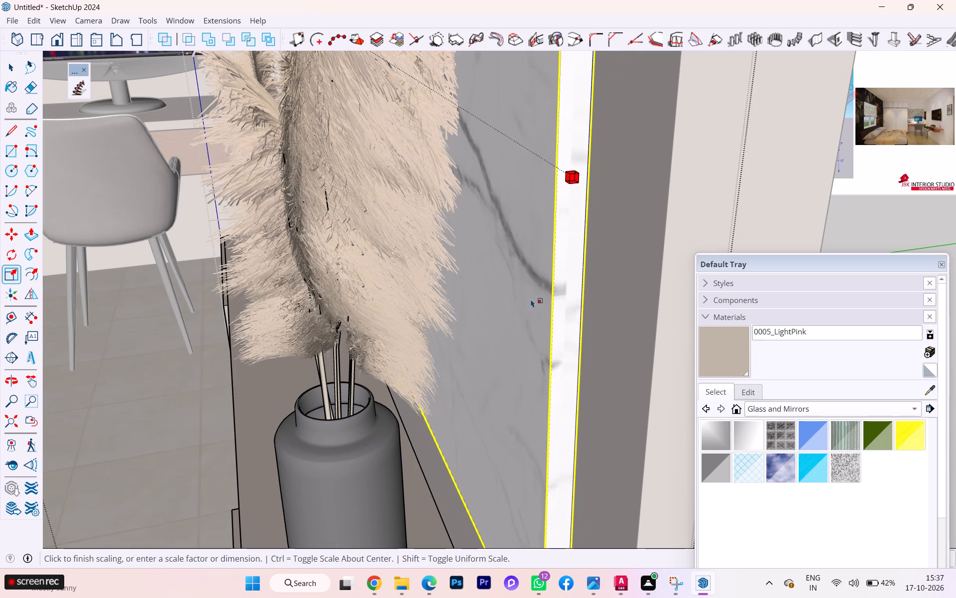
scroll(533, 332, "down", 3)
scroll(472, 338, "down", 2)
scroll(471, 338, "up", 4)
key("Escape")
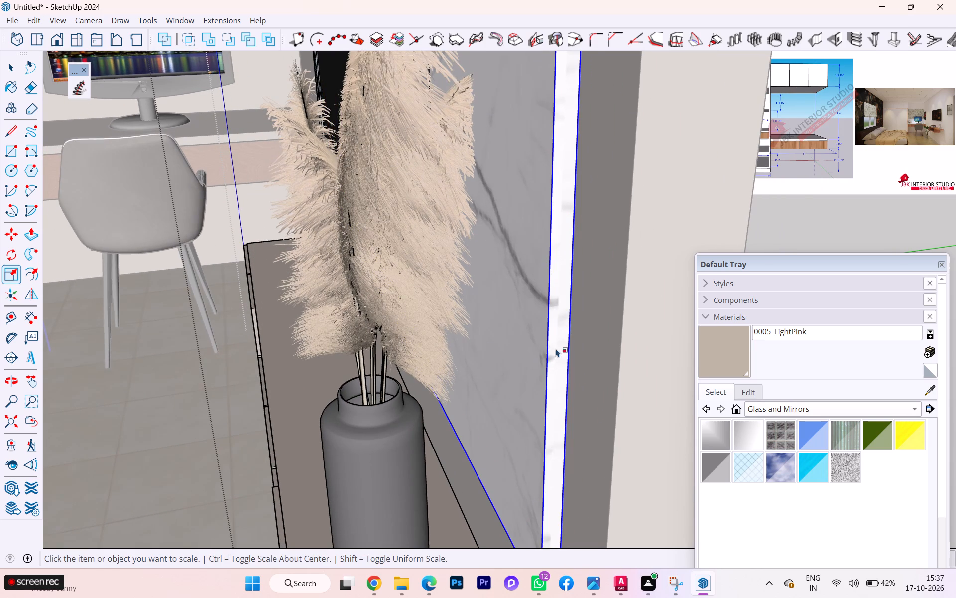
scroll(576, 353, "down", 3)
scroll(409, 352, "down", 2)
scroll(409, 352, "up", 3)
scroll(409, 352, "down", 3)
scroll(409, 353, "up", 1)
scroll(409, 353, "down", 3)
scroll(428, 367, "up", 7)
scroll(430, 367, "down", 7)
scroll(452, 375, "up", 1)
scroll(452, 375, "down", 2)
scroll(452, 375, "up", 2)
scroll(452, 375, "down", 2)
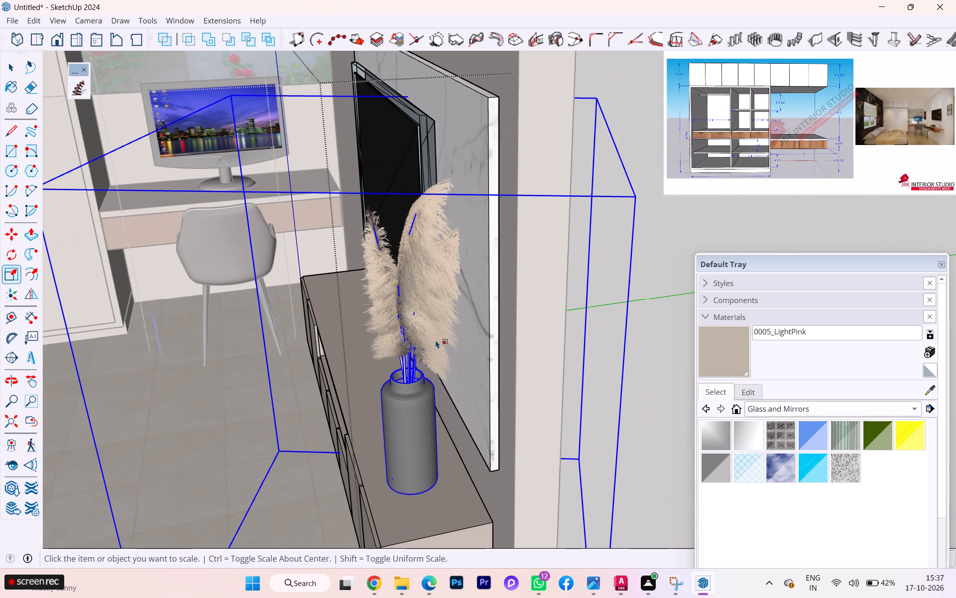
scroll(436, 356, "down", 2)
left_click(416, 396)
key("space")
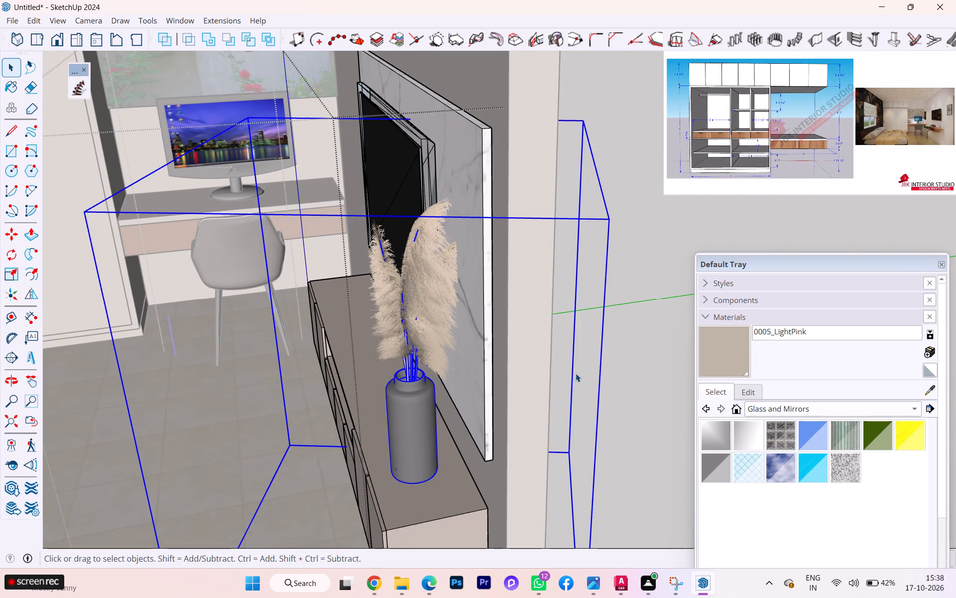
left_click(576, 373)
left_click(599, 378)
Examine the resized TV unit within the whole room, beside the study desk, wardrobe and window wall.
scroll(398, 390, "down", 1)
middle_click_drag(398, 391, 643, 363)
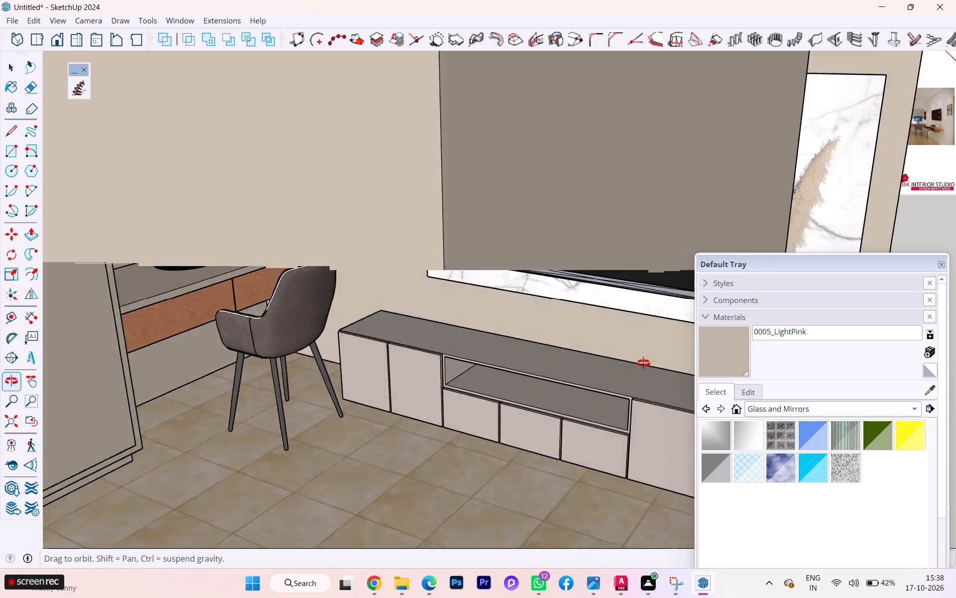
middle_click_drag(643, 363, 604, 364)
scroll(467, 388, "down", 3)
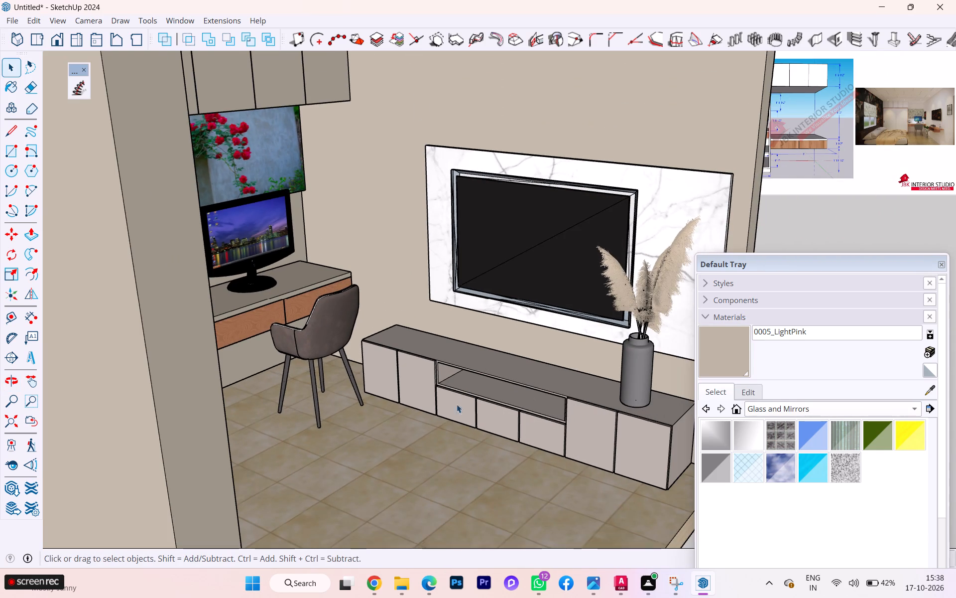
scroll(399, 413, "down", 1)
middle_click_drag(399, 412, 413, 409)
scroll(518, 393, "down", 1)
middle_click_drag(518, 393, 404, 408)
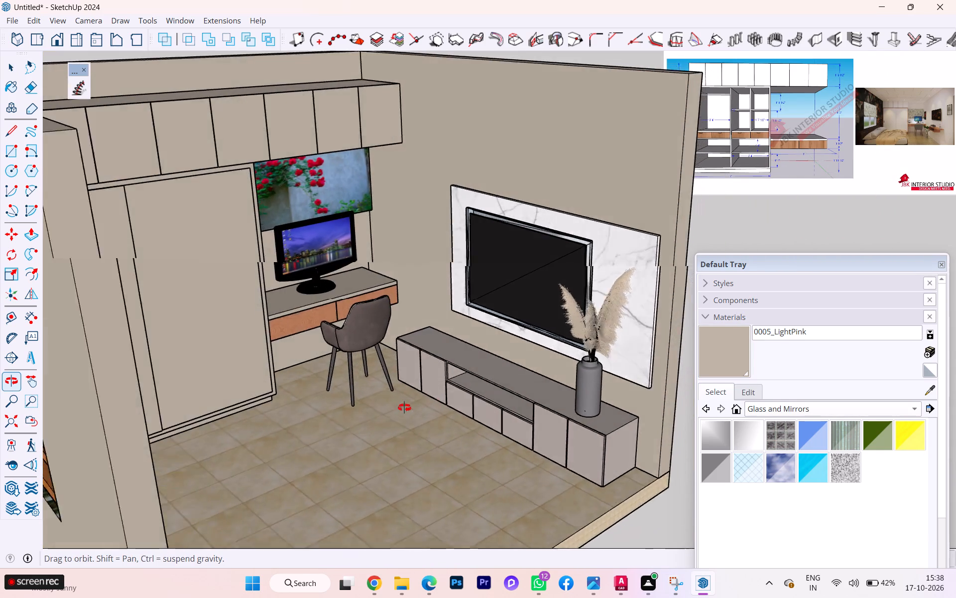
middle_click_drag(404, 408, 454, 416)
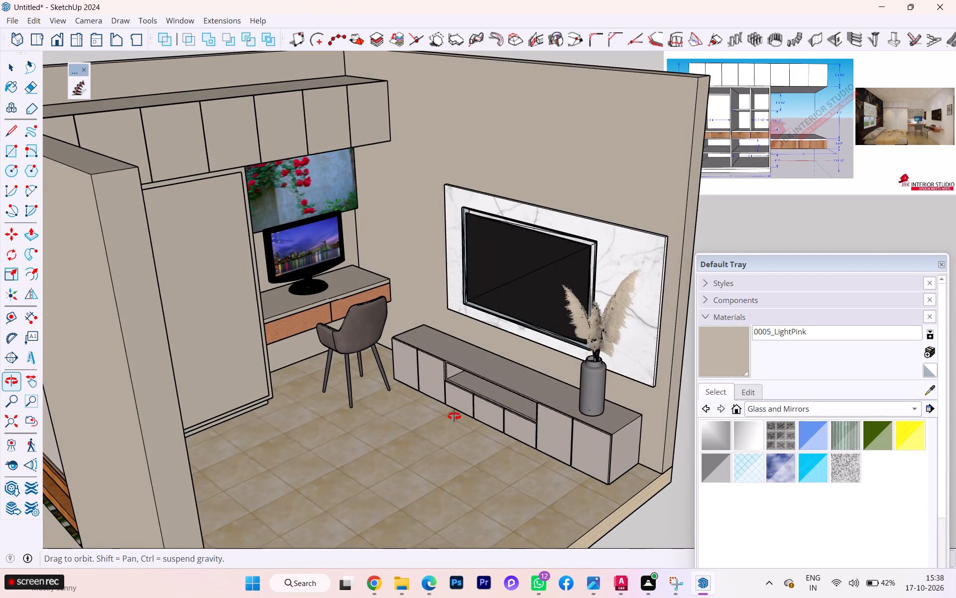
middle_click_drag(454, 416, 487, 412)
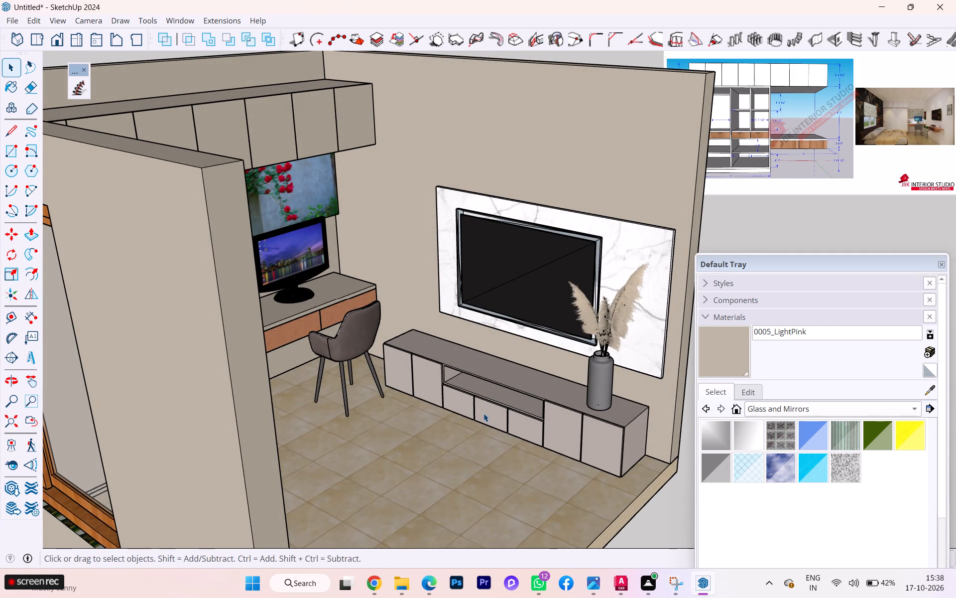
scroll(450, 416, "down", 4)
middle_click_drag(451, 419, 231, 398)
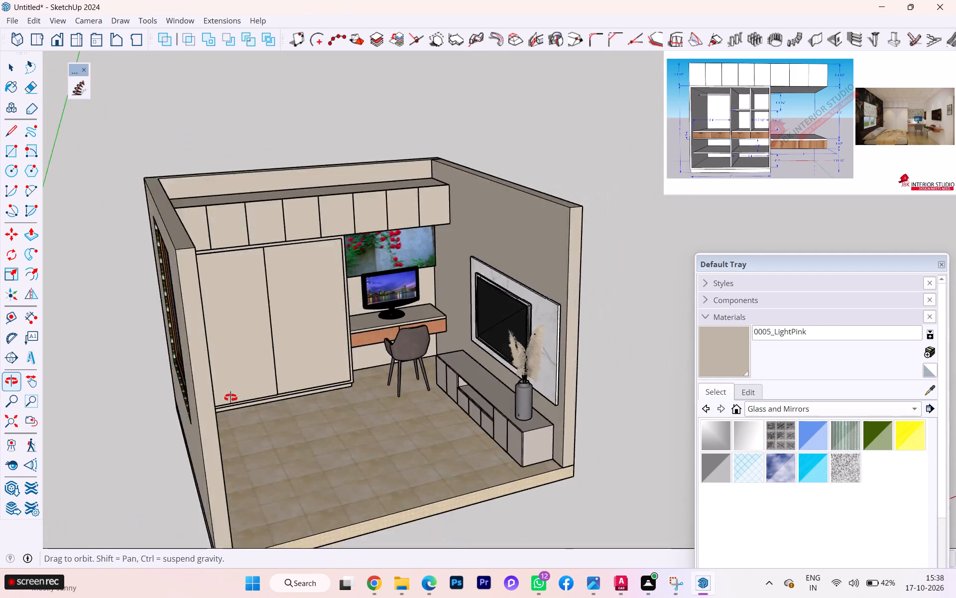
middle_click_drag(231, 398, 358, 352)
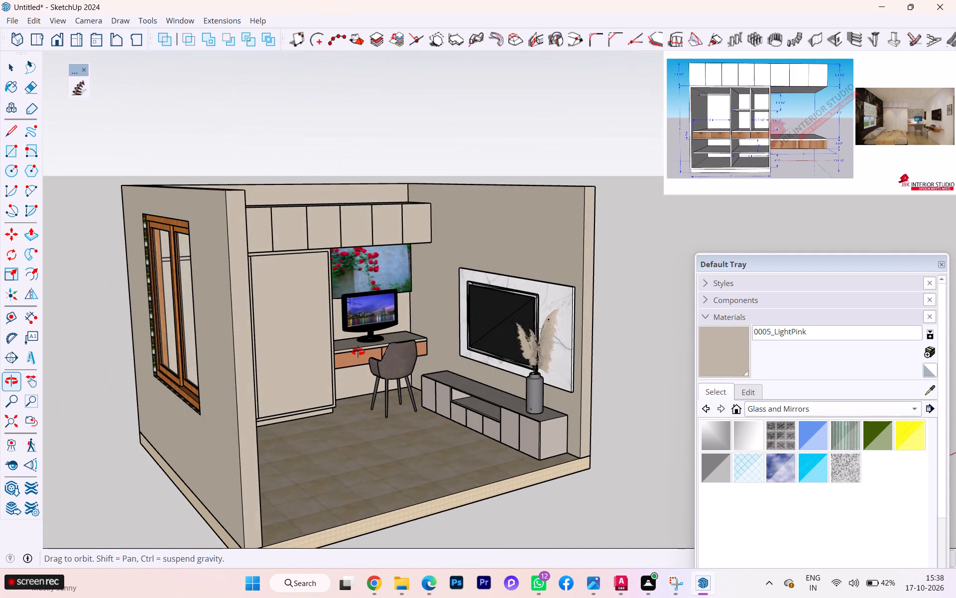
middle_click_drag(358, 352, 362, 356)
scroll(550, 407, "up", 1)
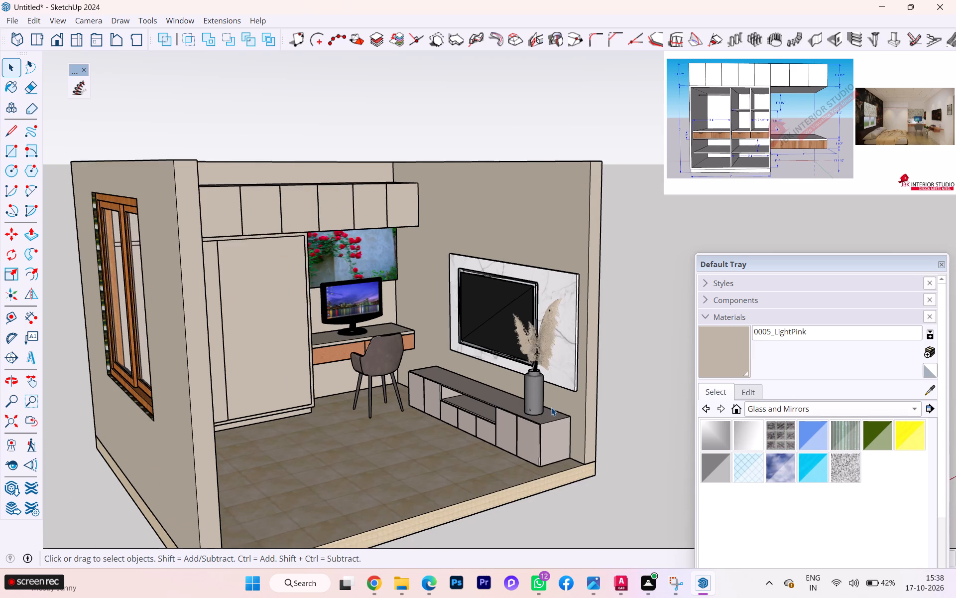
scroll(551, 407, "up", 1)
scroll(551, 413, "down", 1)
middle_click_drag(478, 433, 308, 388)
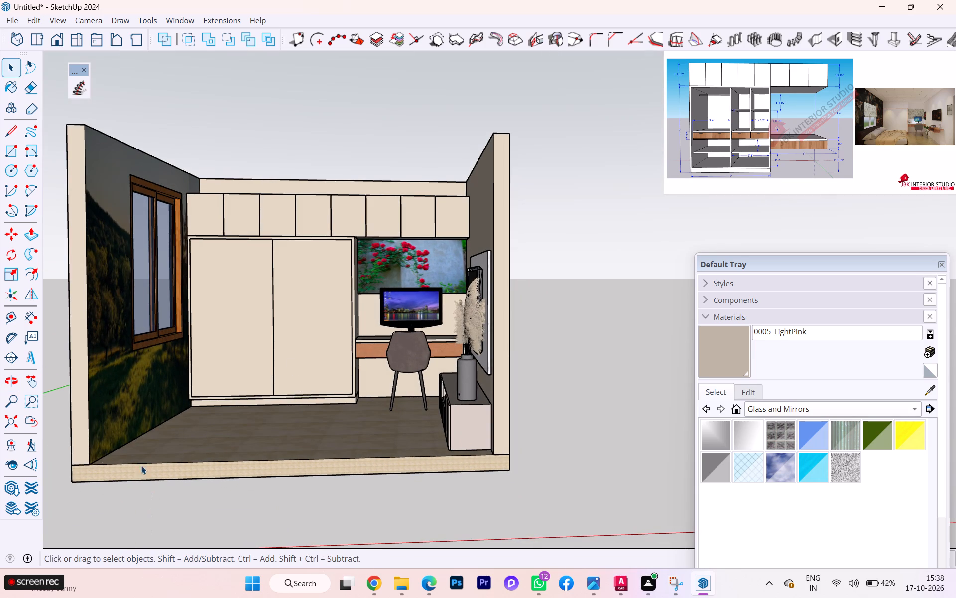
Search the 3D Warehouse models for "bed".
left_click(11, 491)
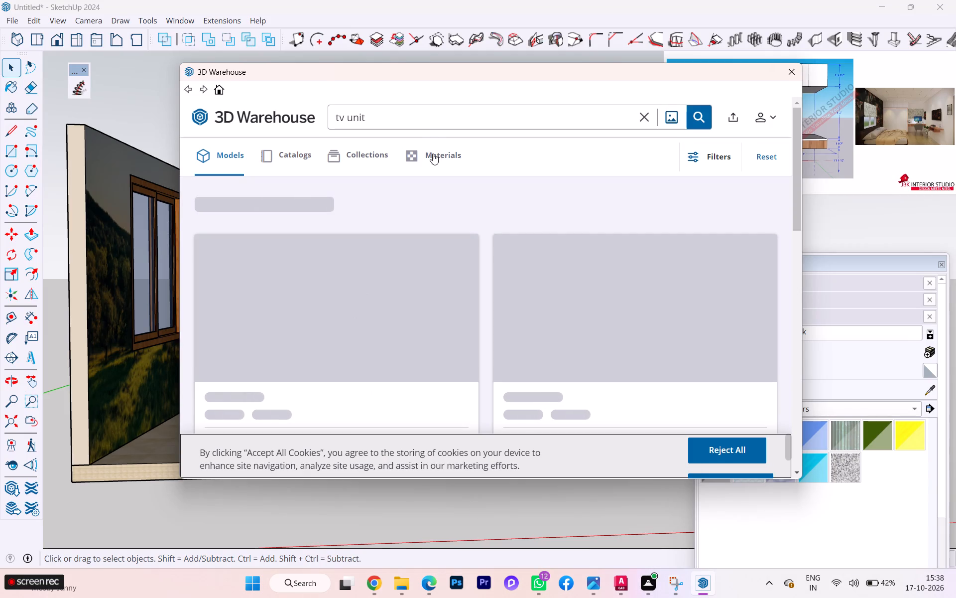
left_click(646, 113)
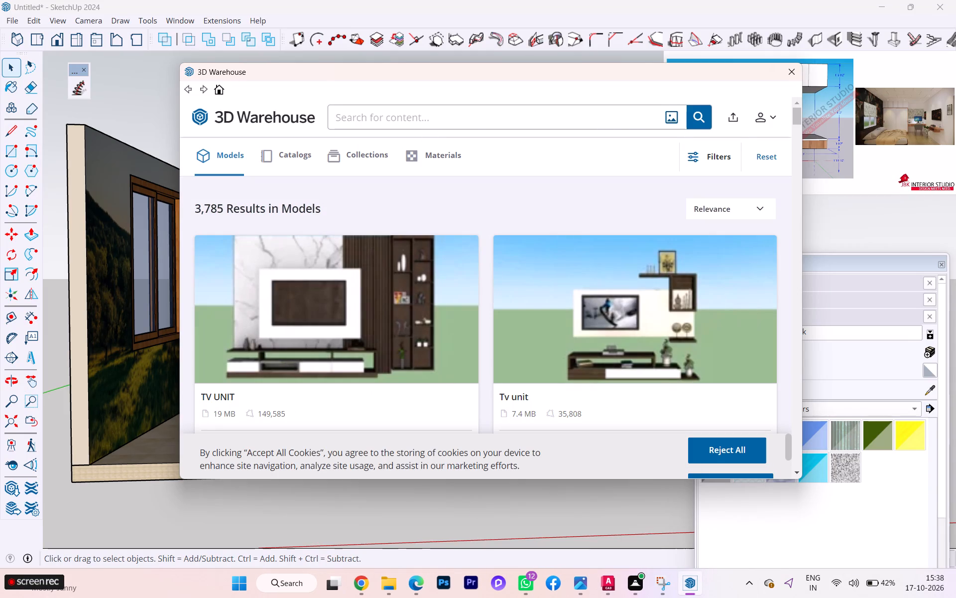
type("man")
key("BackSpace")
key("BackSpace")
key("BackSpace")
key("BackSpace")
key("BackSpace")
key("BackSpace")
key("BackSpace")
key("BackSpace")
key("BackSpace")
key("BackSpace")
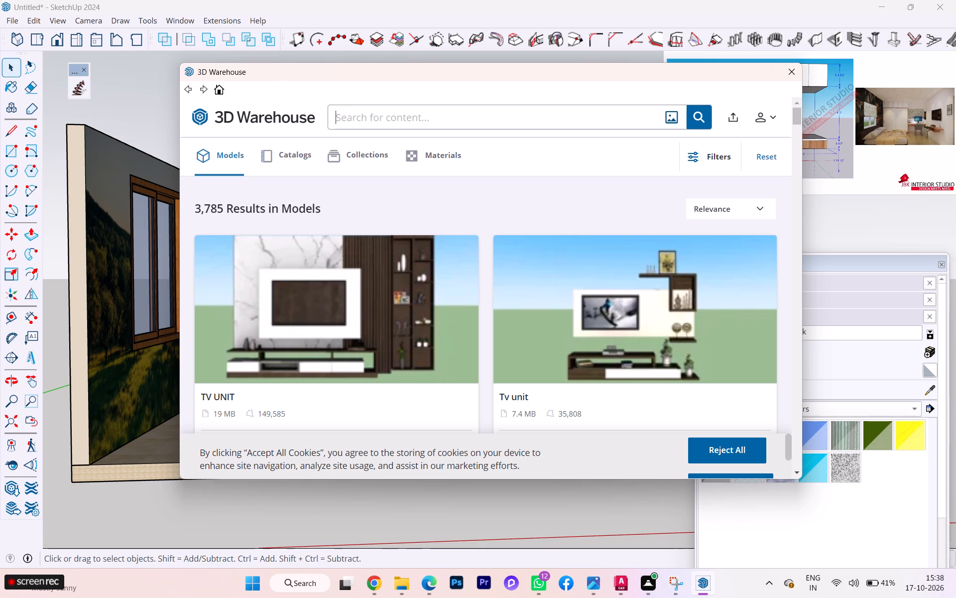
left_click(552, 121)
key("b")
type("ed")
key("Return")
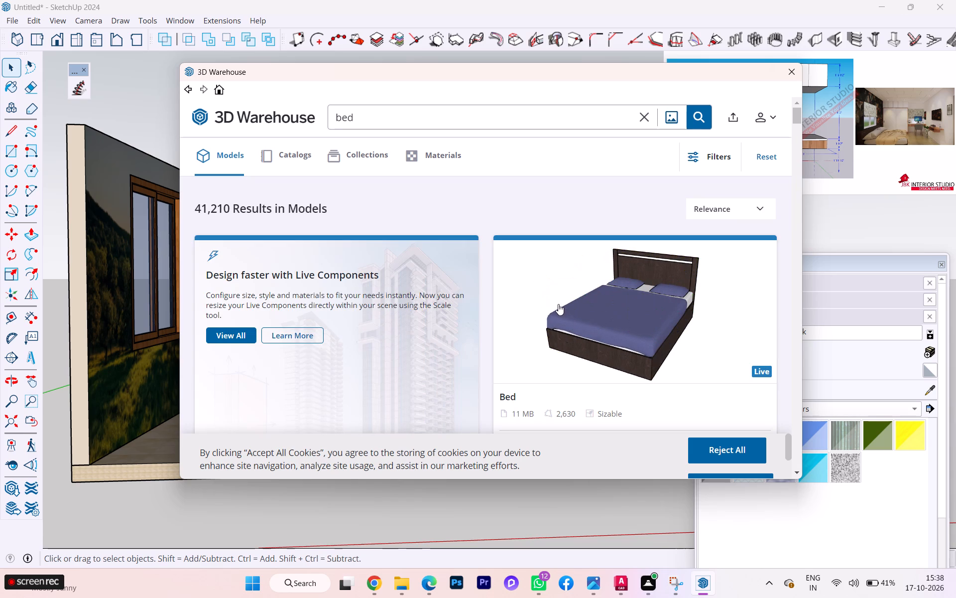
Browse the bed results in the 3D Warehouse for a double bed with a headboard and bedside tables.
scroll(558, 304, "down", 8)
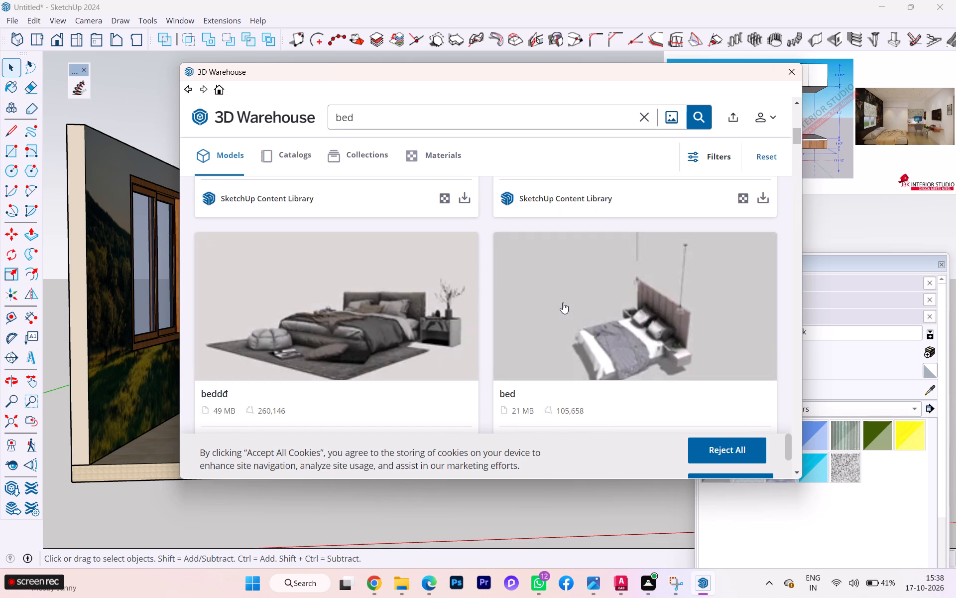
scroll(563, 302, "down", 2)
scroll(563, 302, "up", 1)
scroll(563, 302, "down", 3)
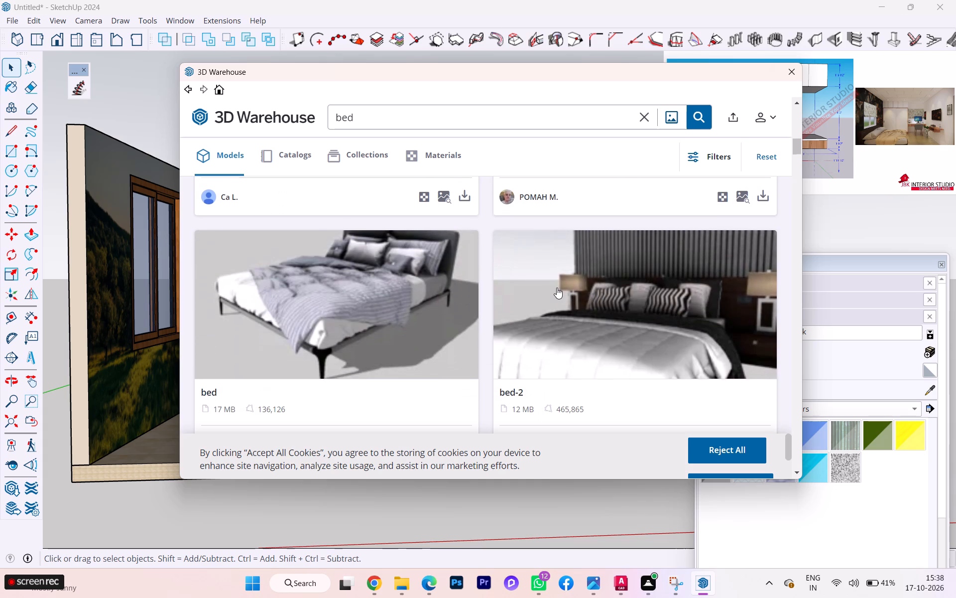
scroll(559, 289, "down", 5)
scroll(561, 292, "up", 3)
scroll(561, 292, "down", 1)
scroll(558, 288, "up", 1)
scroll(558, 288, "down", 3)
scroll(559, 297, "up", 1)
scroll(559, 297, "down", 2)
scroll(559, 297, "up", 1)
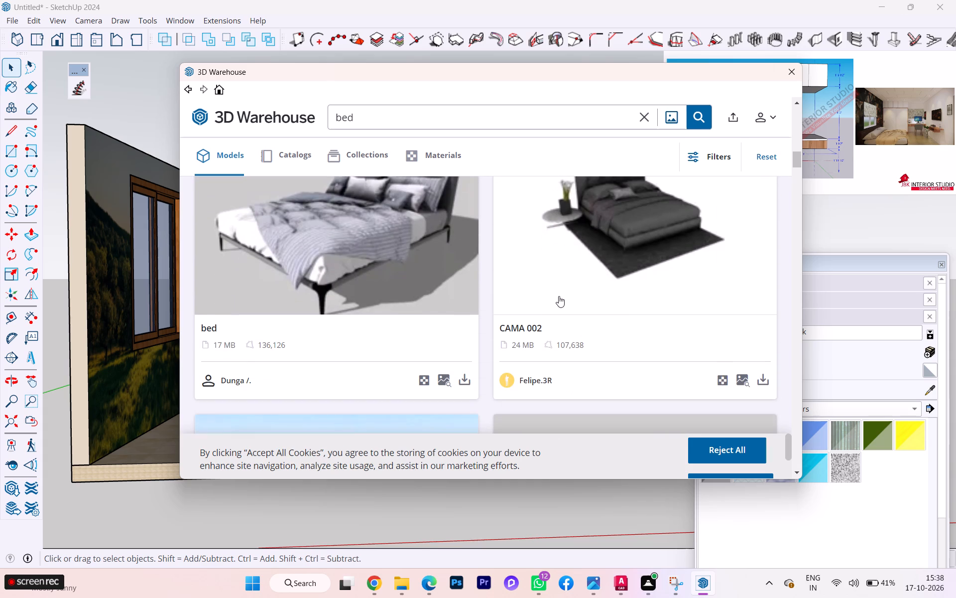
scroll(559, 296, "down", 1)
scroll(559, 298, "up", 1)
scroll(561, 298, "down", 6)
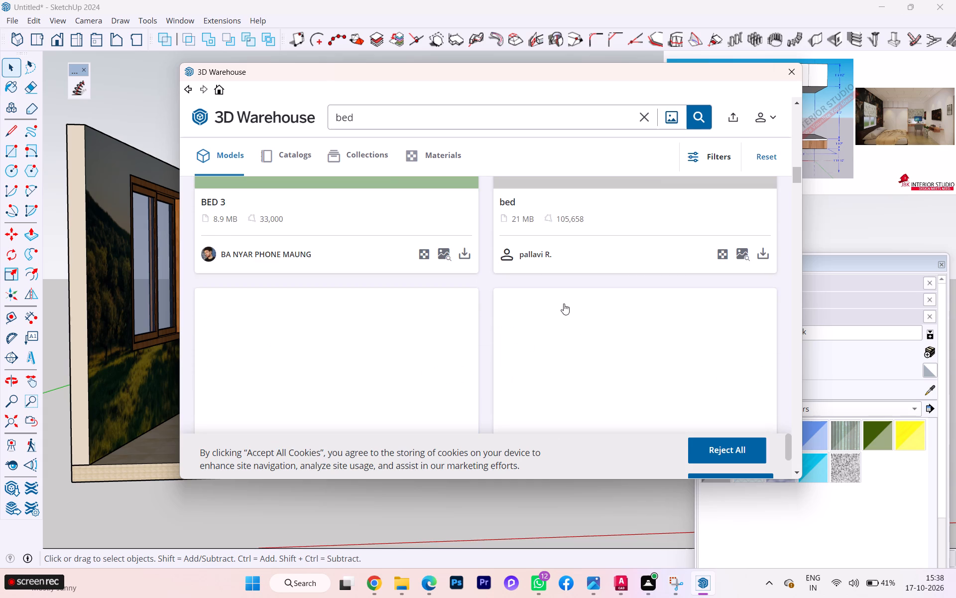
scroll(563, 302, "up", 2)
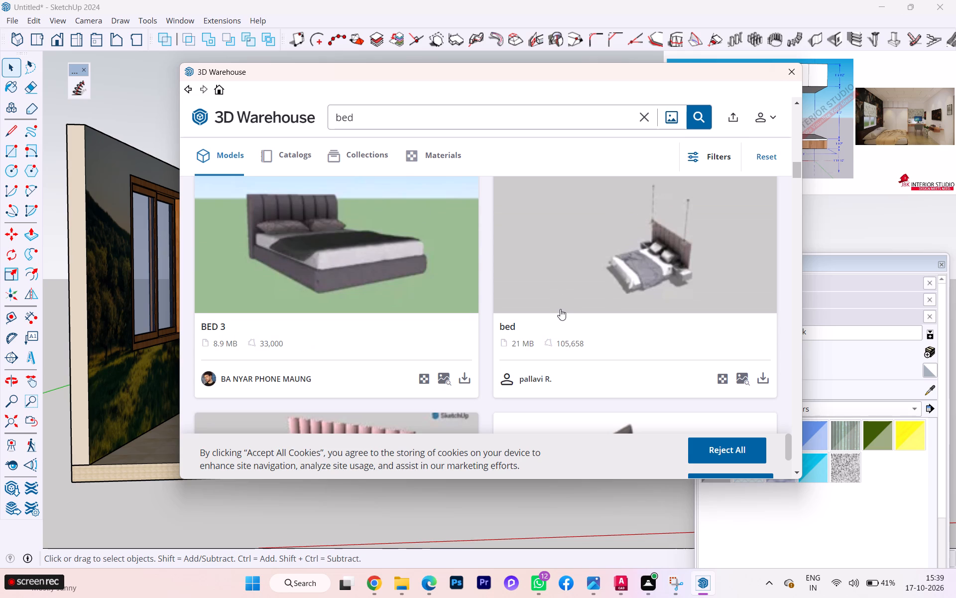
scroll(560, 310, "down", 1)
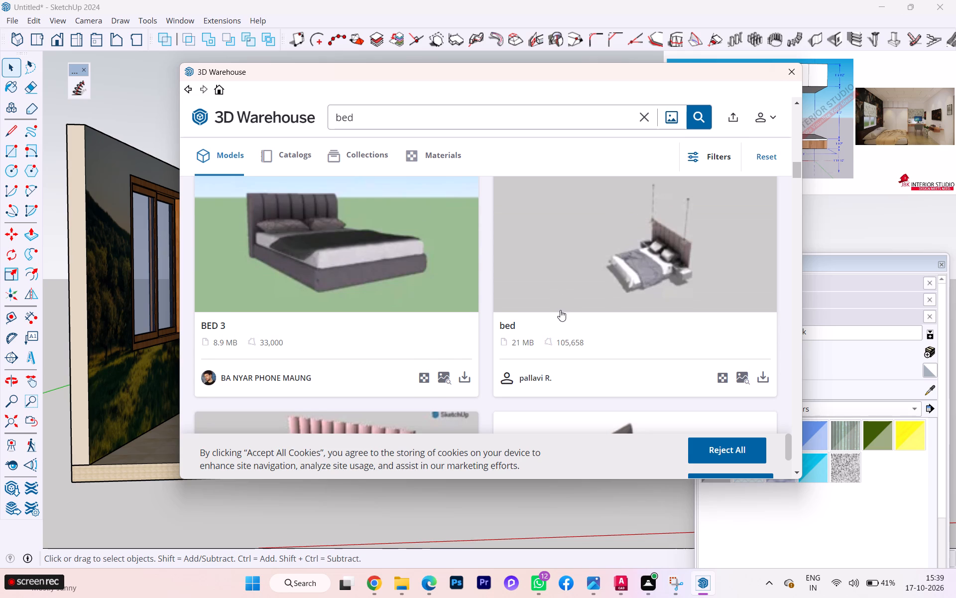
scroll(560, 310, "down", 5)
scroll(561, 310, "up", 1)
scroll(562, 310, "down", 3)
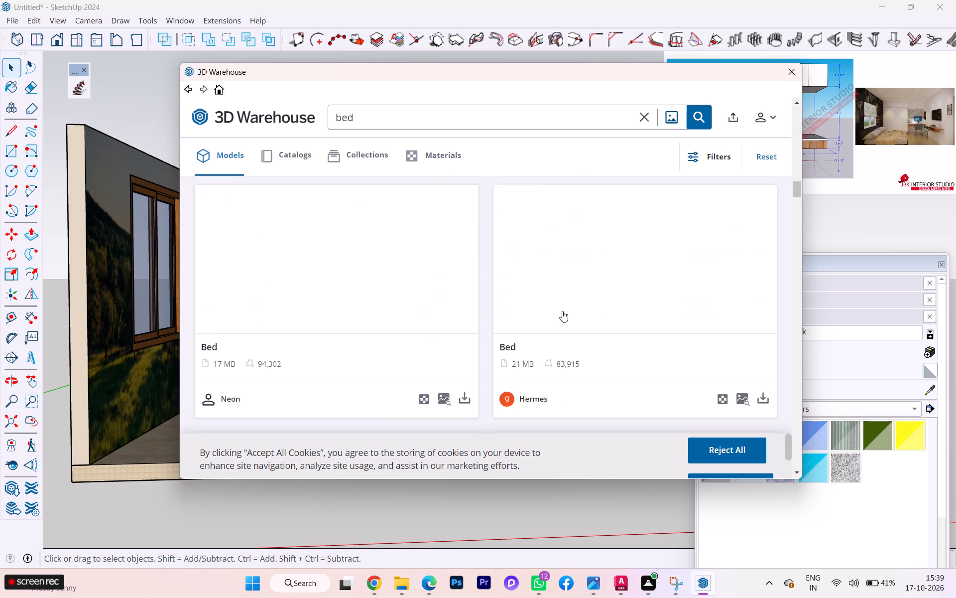
scroll(562, 311, "down", 4)
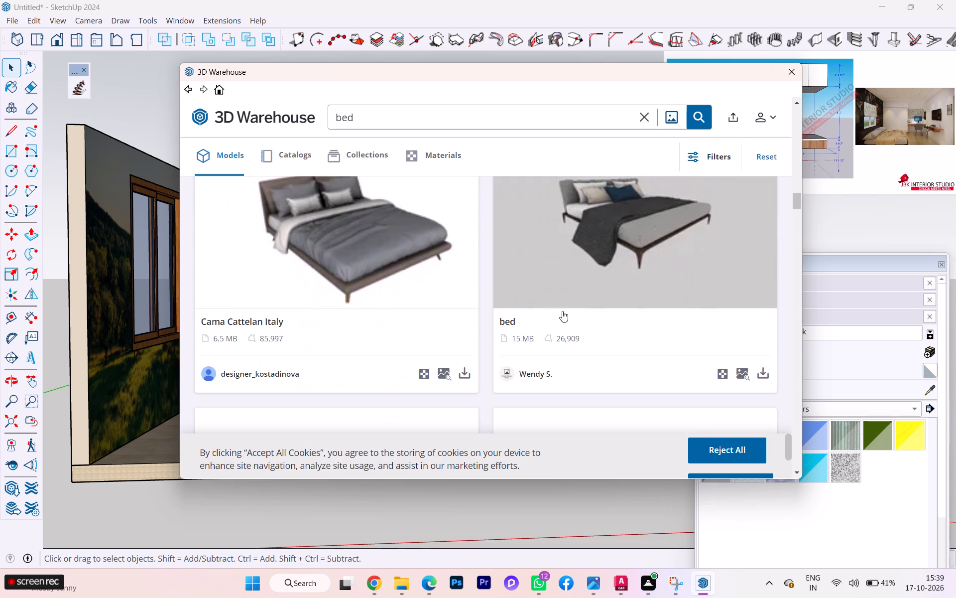
scroll(562, 311, "down", 5)
scroll(563, 312, "up", 1)
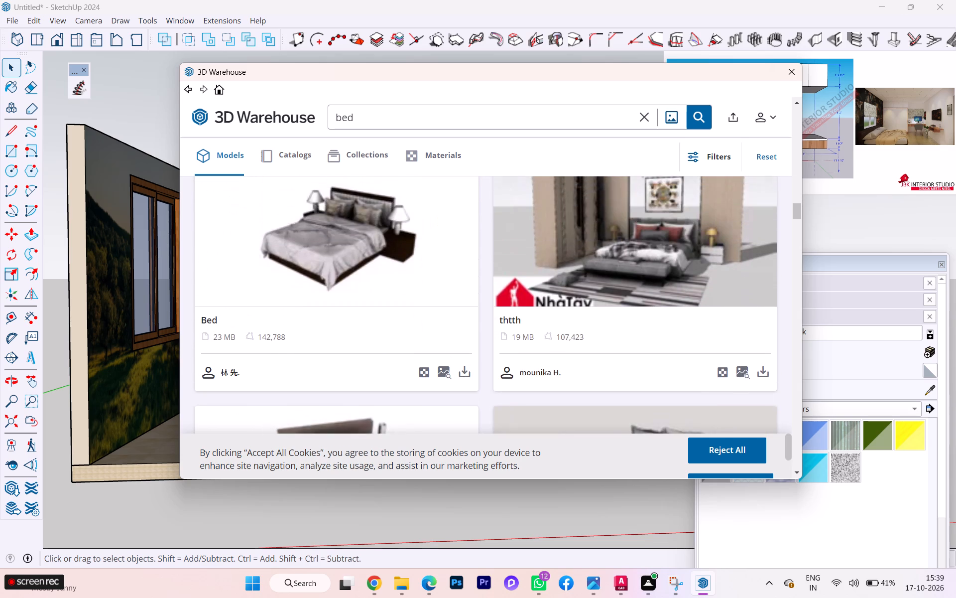
scroll(563, 311, "down", 1)
scroll(563, 311, "up", 1)
scroll(563, 311, "down", 2)
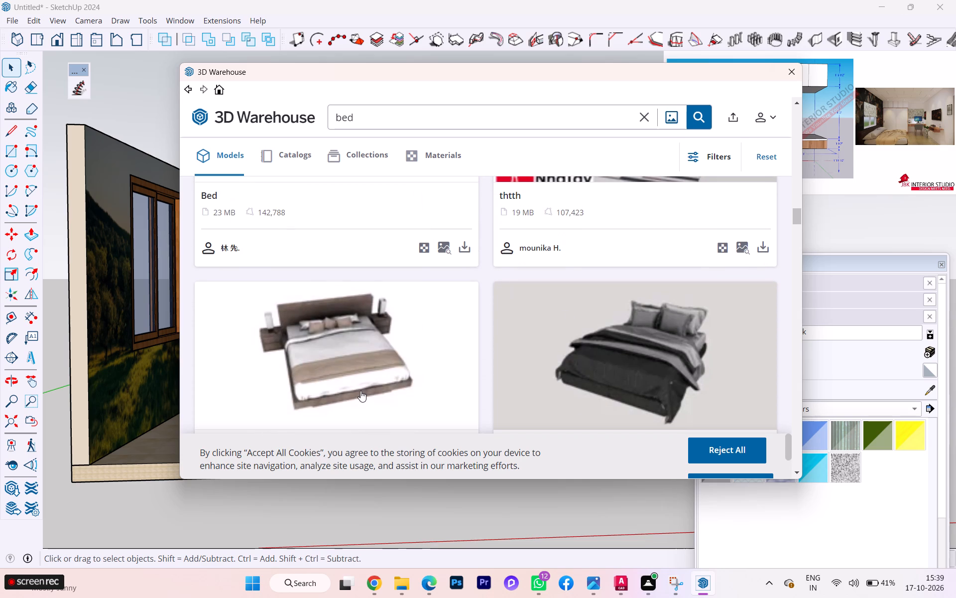
scroll(373, 388, "down", 1)
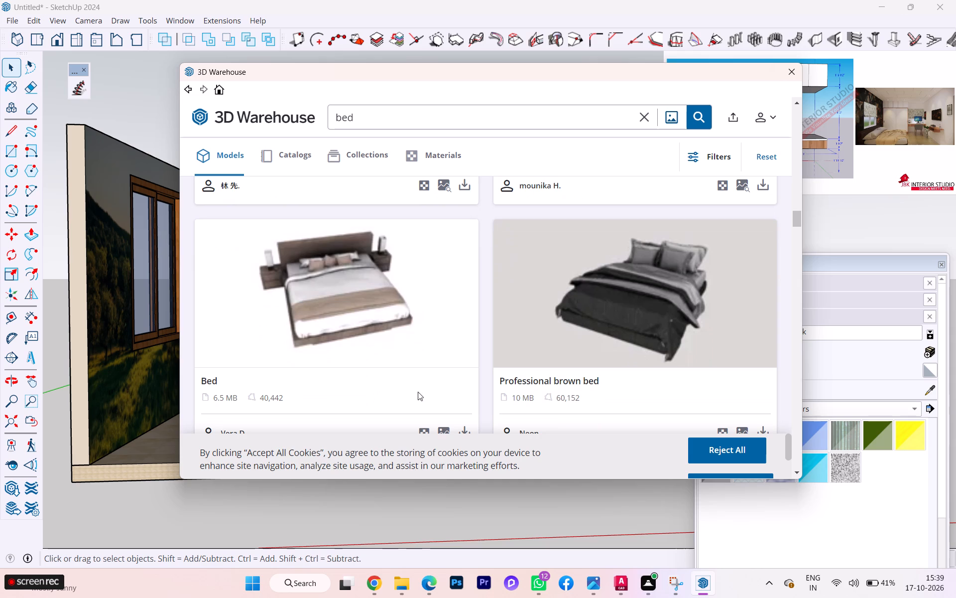
Load the 6.5 MB "Bed" model with brown headboard and two nightstands, and place it on the floor at the window wall's front corner.
left_click(461, 432)
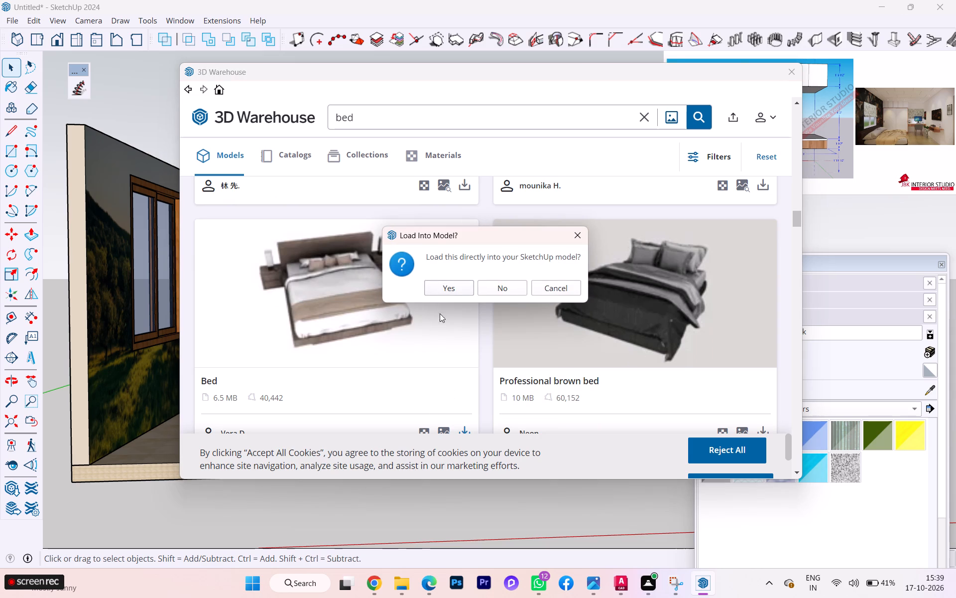
left_click(449, 283)
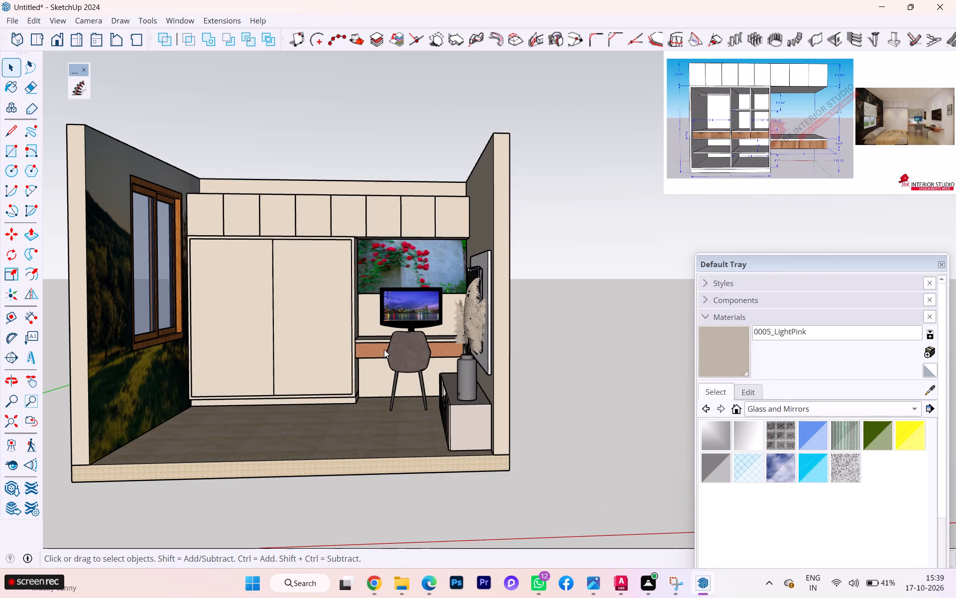
scroll(371, 349, "down", 1)
scroll(372, 347, "up", 1)
scroll(375, 345, "down", 1)
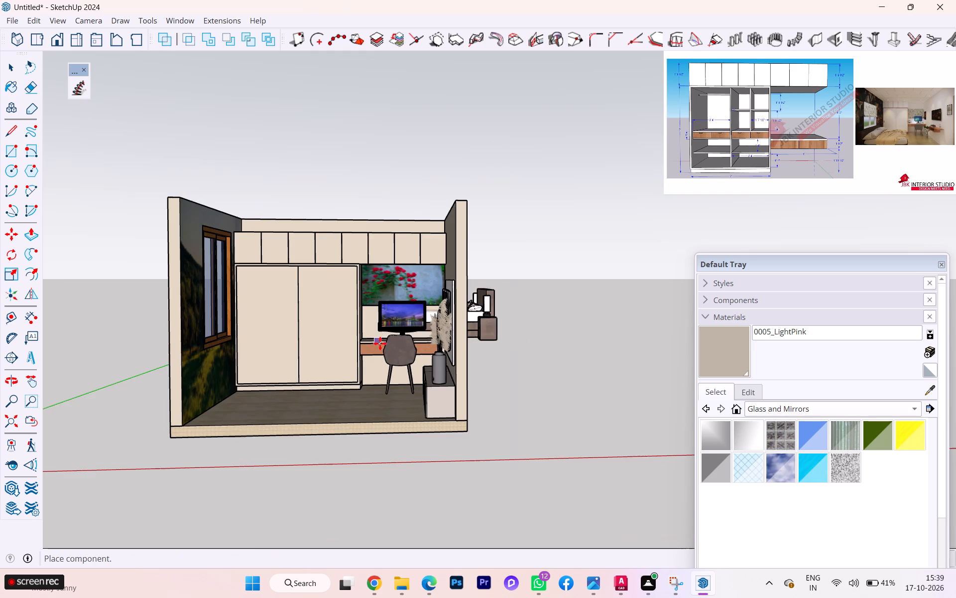
scroll(215, 434, "up", 5)
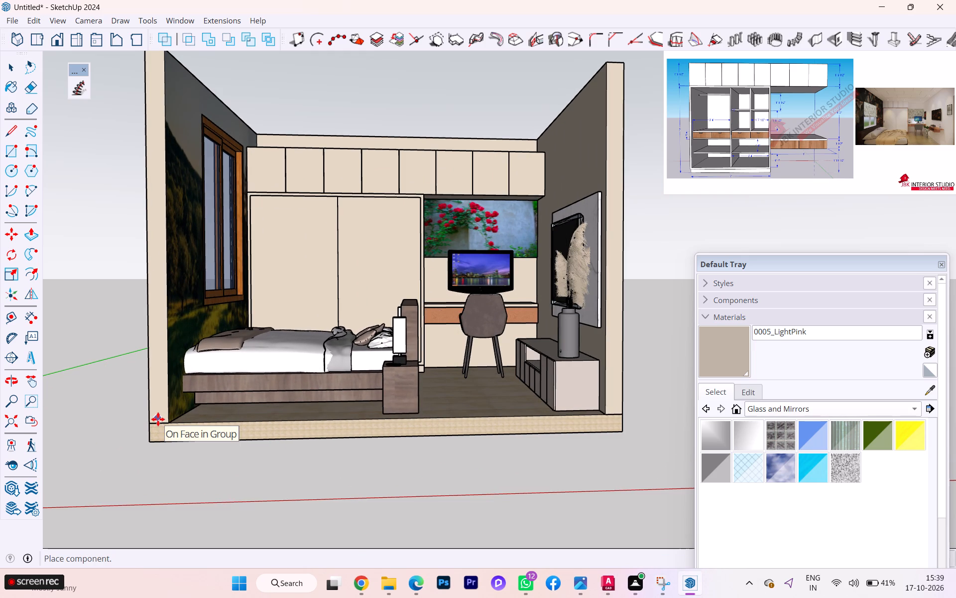
left_click(158, 423)
Flip the bed about its red-axis plane so the headboard stands against the window wall.
scroll(389, 416, "down", 1)
middle_click_drag(381, 425, 340, 446)
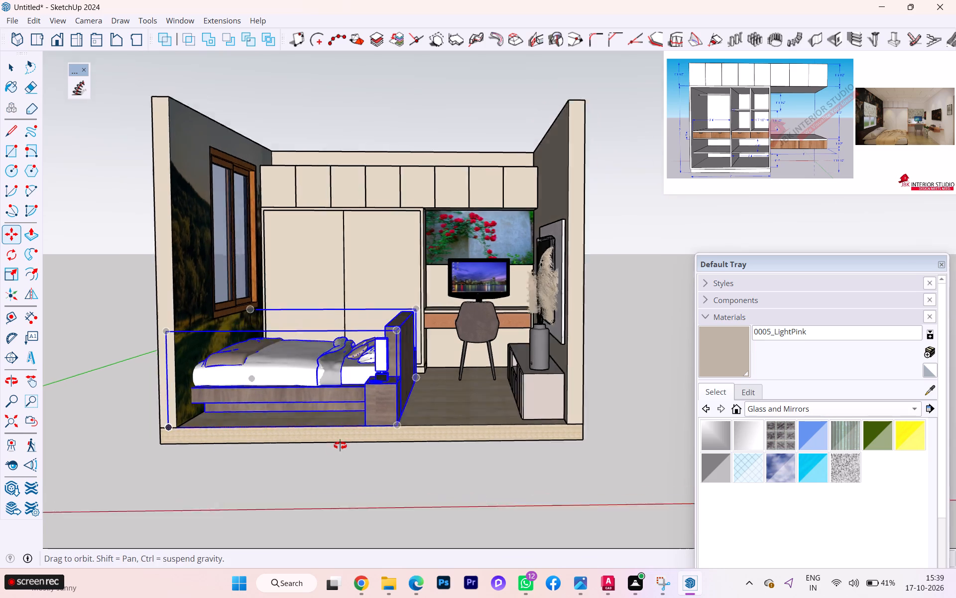
middle_click_drag(340, 446, 400, 503)
scroll(338, 448, "down", 1)
scroll(427, 474, "up", 2)
scroll(430, 470, "down", 1)
scroll(433, 465, "up", 1)
scroll(341, 347, "up", 1)
key("space")
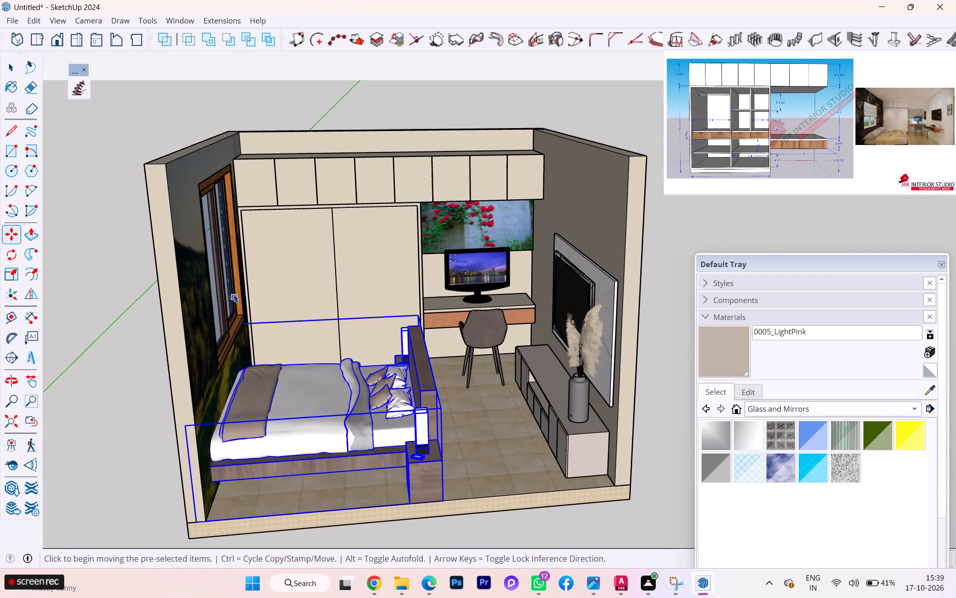
left_click(33, 299)
left_click(320, 430)
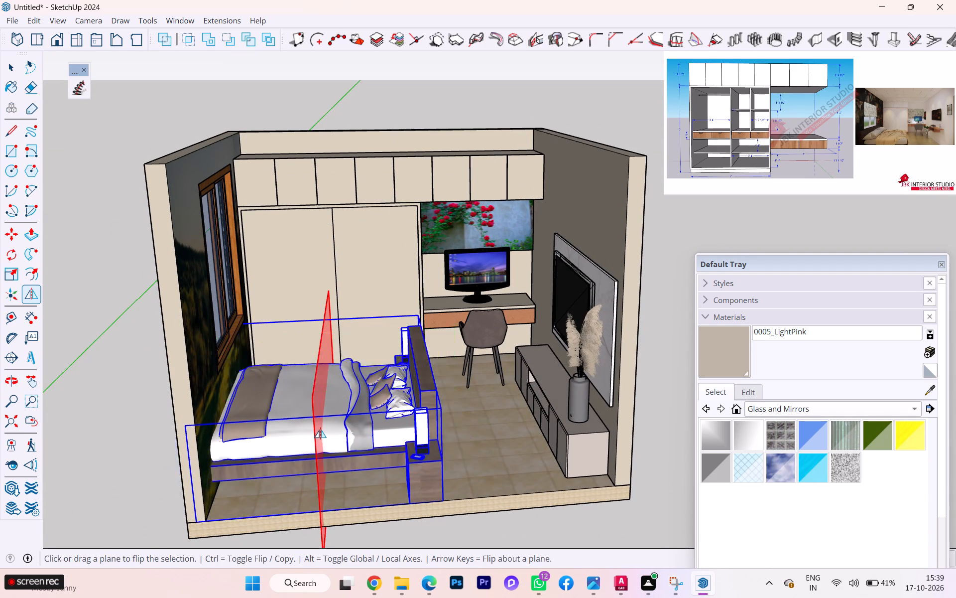
key("space")
left_click(512, 525)
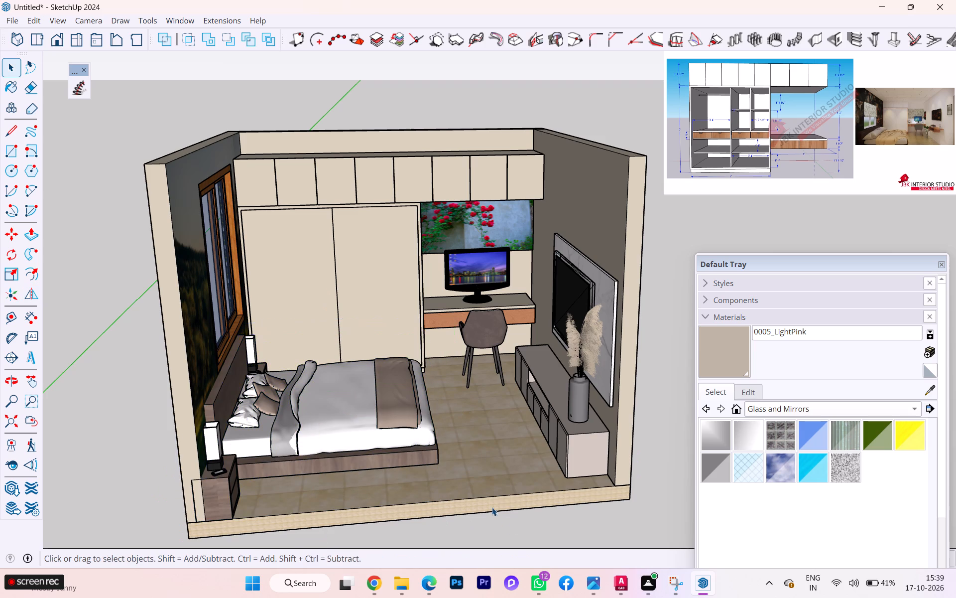
Move the bed slightly into the room along the red axis so the headboard and nightstands clear the window wall.
middle_click_drag(488, 501, 246, 497)
scroll(180, 395, "up", 4)
scroll(174, 383, "down", 1)
scroll(172, 387, "up", 1)
scroll(172, 388, "down", 3)
scroll(172, 388, "up", 1)
scroll(172, 388, "down", 1)
scroll(173, 388, "up", 1)
scroll(241, 413, "down", 1)
middle_click_drag(256, 418, 433, 436)
scroll(215, 457, "up", 2)
scroll(215, 457, "down", 1)
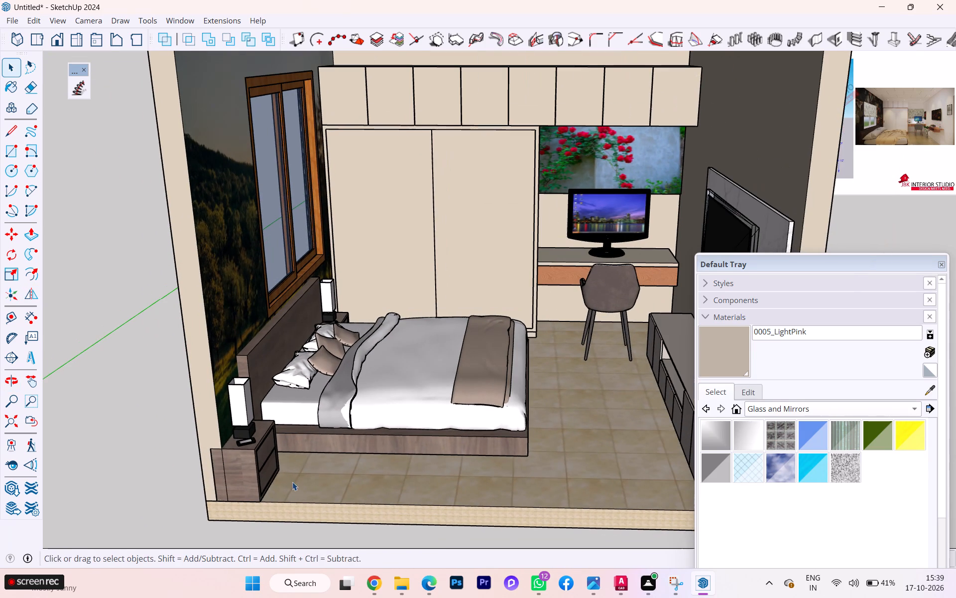
key("m")
key("Return")
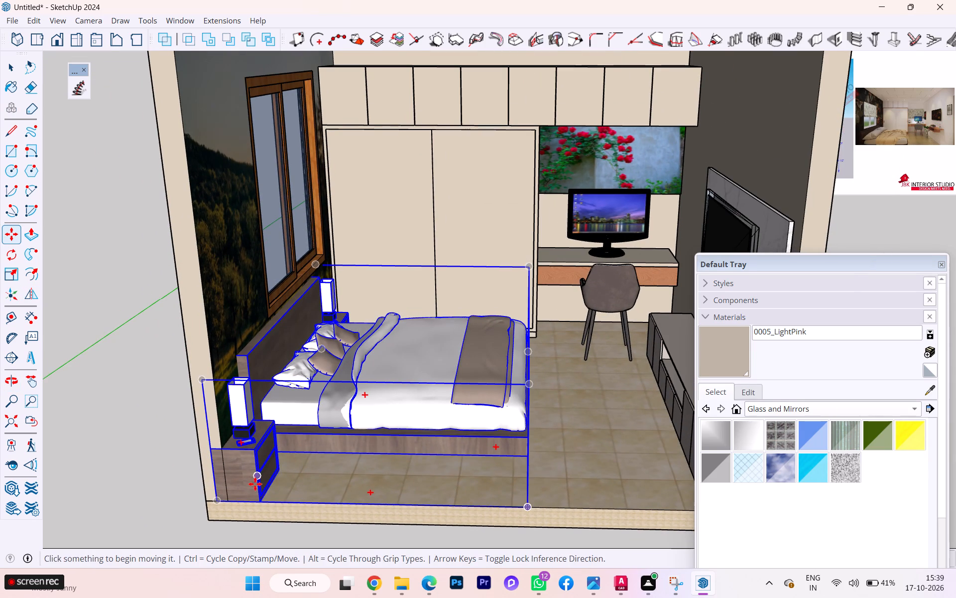
left_click(255, 483)
left_click(274, 480)
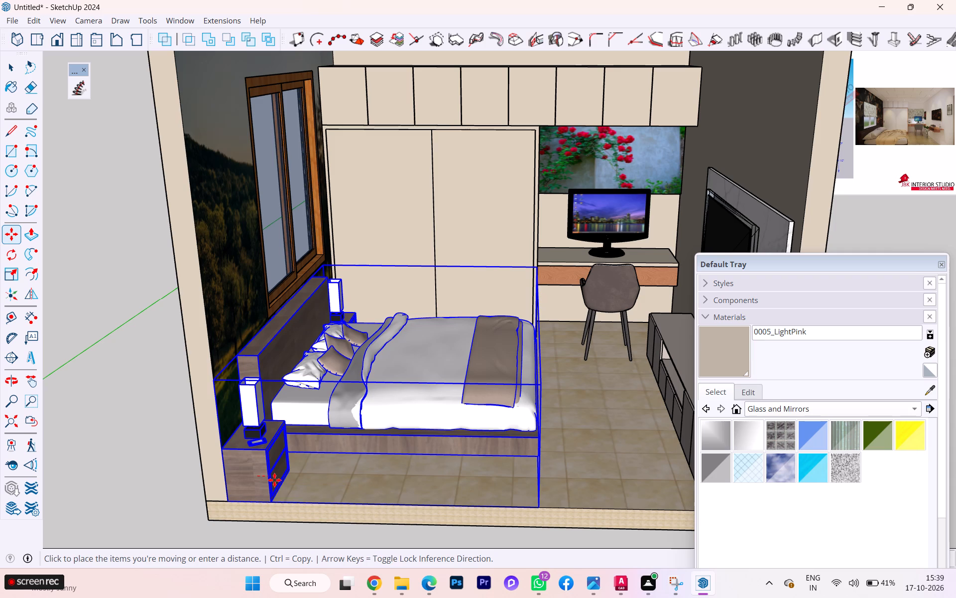
key("space")
left_click(149, 464)
Examine the placed bed up close, checking its fit against the window wall and its clearance to the wardrobe and study desk.
middle_click_drag(464, 450, 227, 480)
scroll(333, 348, "up", 3)
scroll(366, 348, "down", 2)
middle_click_drag(438, 367, 564, 388)
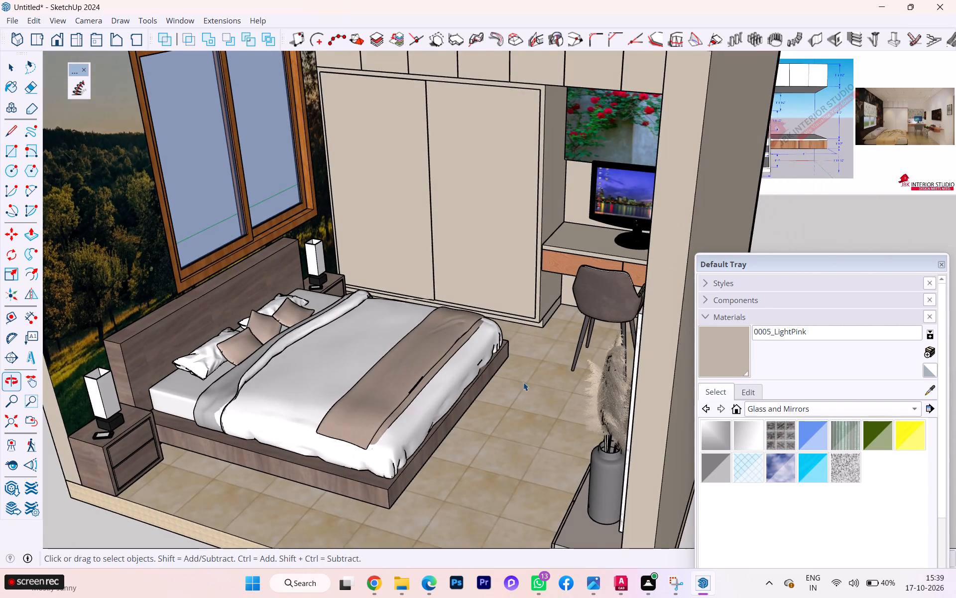
scroll(429, 330, "up", 1)
scroll(429, 330, "down", 2)
scroll(429, 330, "up", 2)
middle_click_drag(464, 366, 429, 402)
scroll(448, 324, "up", 4)
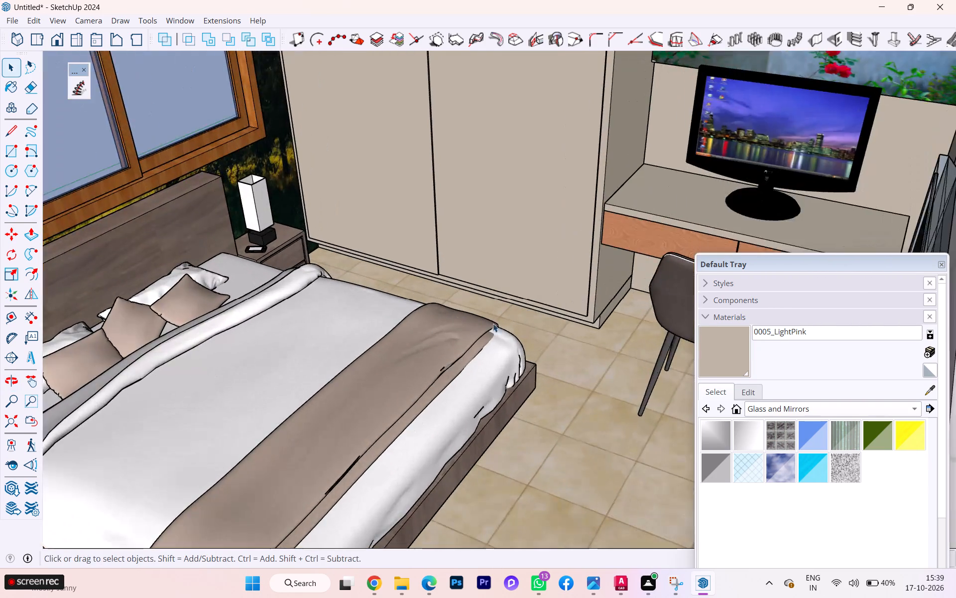
scroll(493, 323, "up", 4)
scroll(555, 351, "down", 2)
middle_click_drag(552, 356, 413, 443)
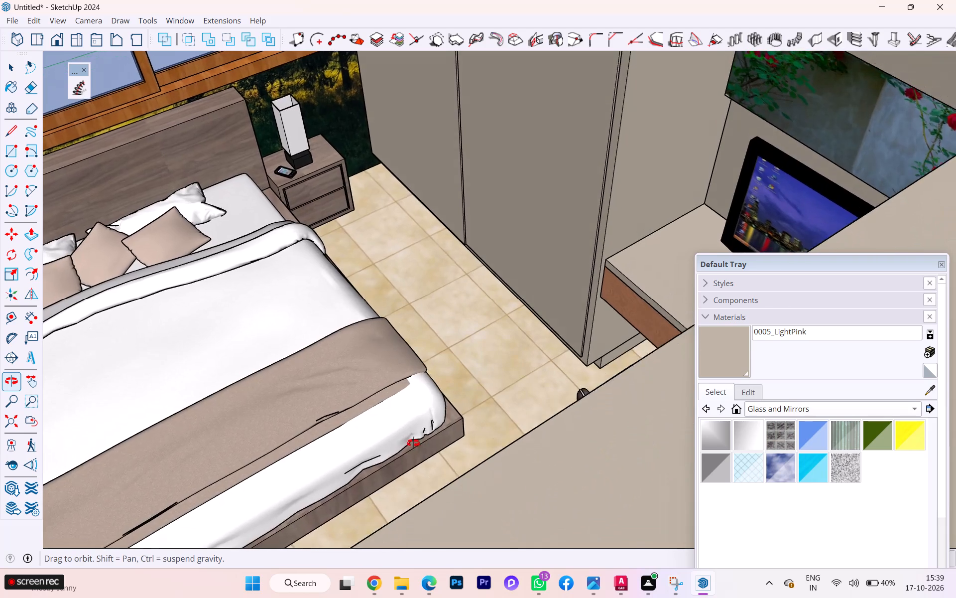
middle_click_drag(413, 443, 516, 369)
scroll(523, 359, "down", 2)
scroll(526, 359, "up", 1)
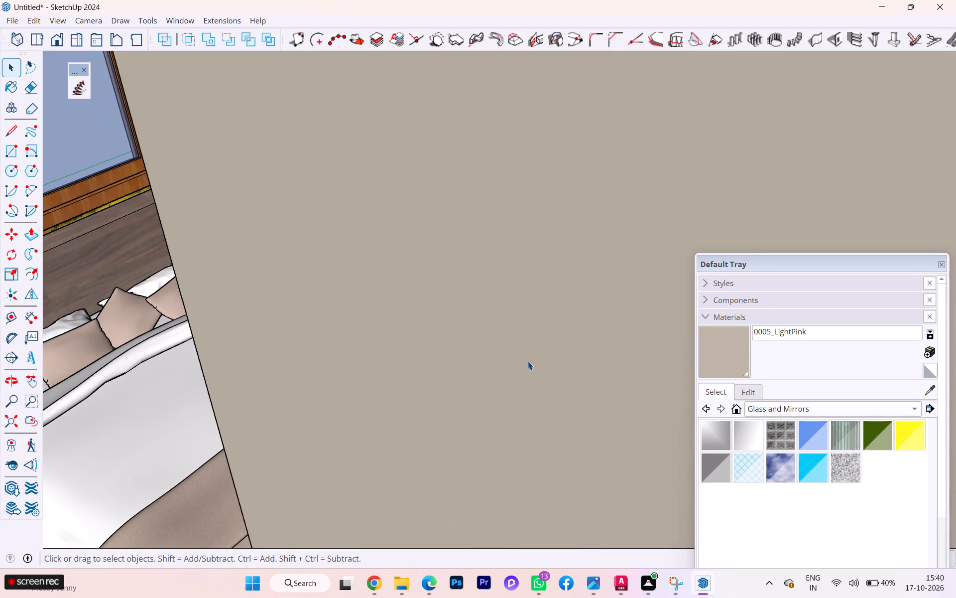
scroll(573, 364, "down", 1)
scroll(322, 433, "down", 4)
scroll(397, 423, "down", 2)
scroll(404, 424, "up", 4)
scroll(416, 424, "down", 6)
scroll(299, 412, "down", 4)
scroll(306, 407, "up", 1)
scroll(309, 404, "down", 4)
scroll(318, 399, "up", 1)
scroll(318, 399, "down", 2)
scroll(436, 362, "down", 1)
scroll(436, 362, "up", 2)
scroll(437, 362, "down", 1)
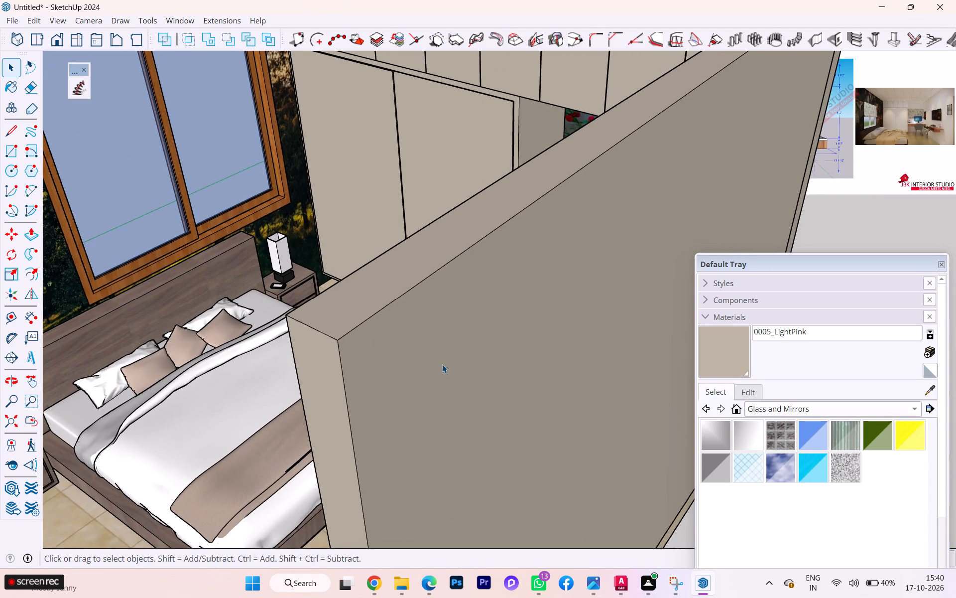
scroll(443, 364, "down", 4)
scroll(261, 390, "down", 2)
scroll(291, 254, "up", 6)
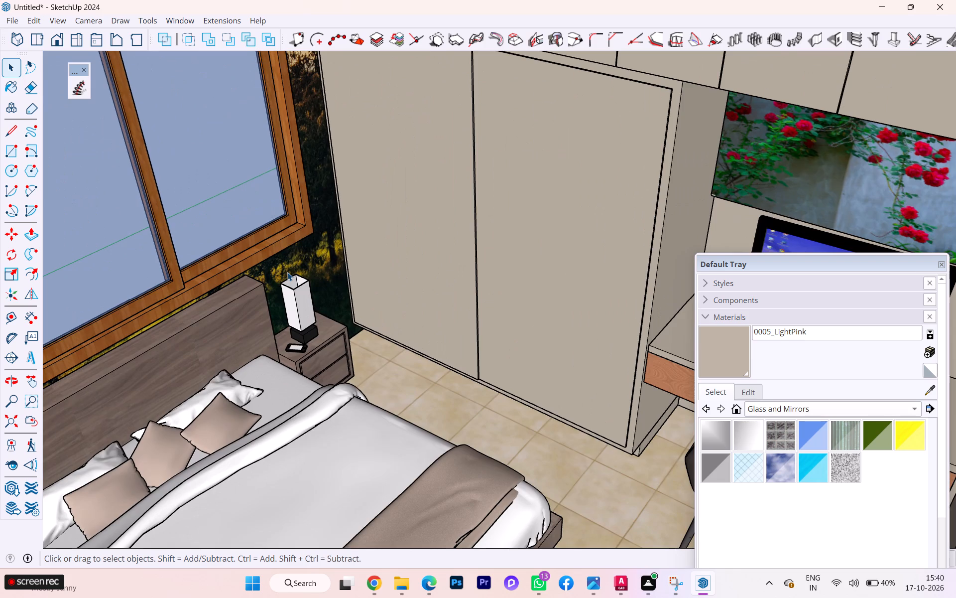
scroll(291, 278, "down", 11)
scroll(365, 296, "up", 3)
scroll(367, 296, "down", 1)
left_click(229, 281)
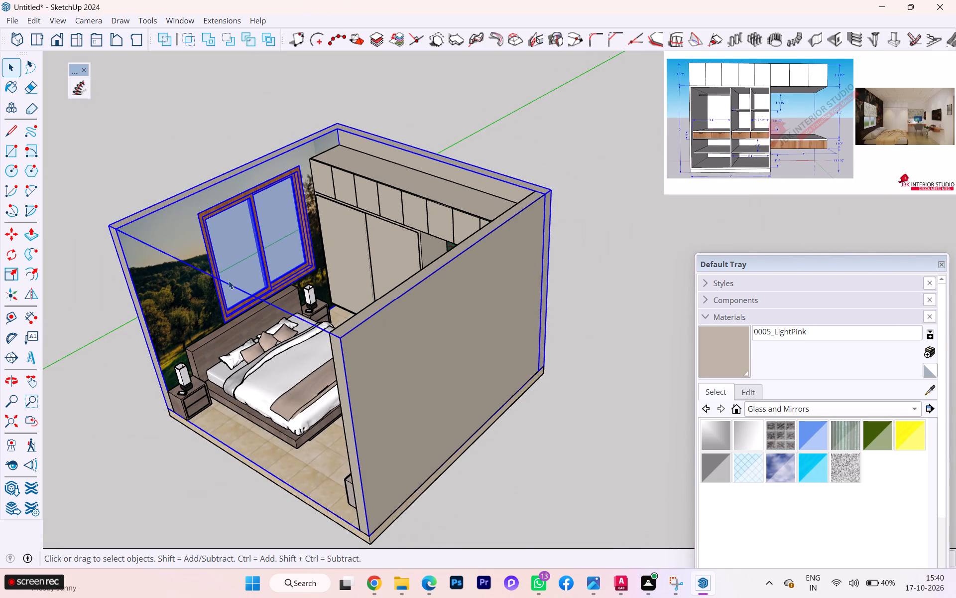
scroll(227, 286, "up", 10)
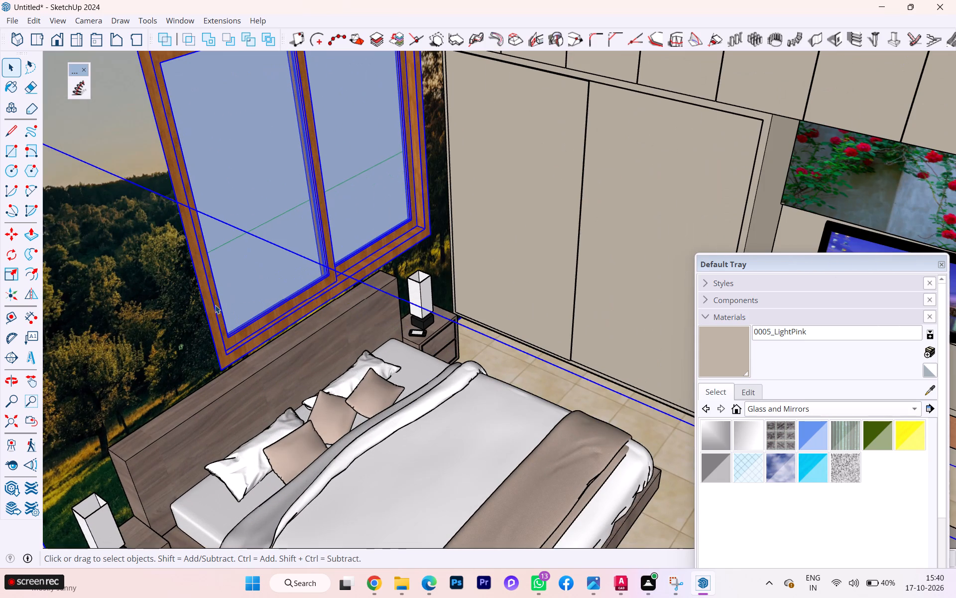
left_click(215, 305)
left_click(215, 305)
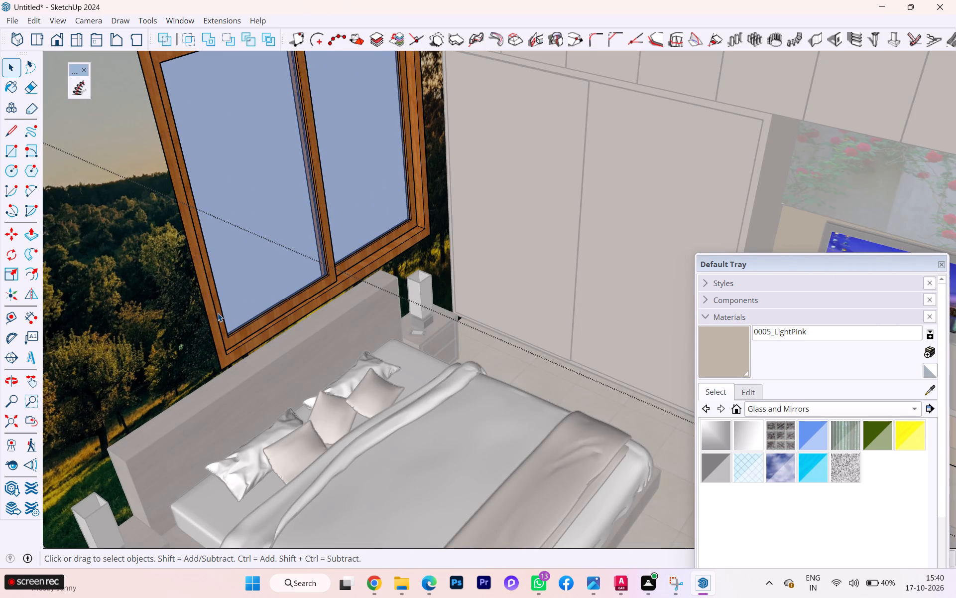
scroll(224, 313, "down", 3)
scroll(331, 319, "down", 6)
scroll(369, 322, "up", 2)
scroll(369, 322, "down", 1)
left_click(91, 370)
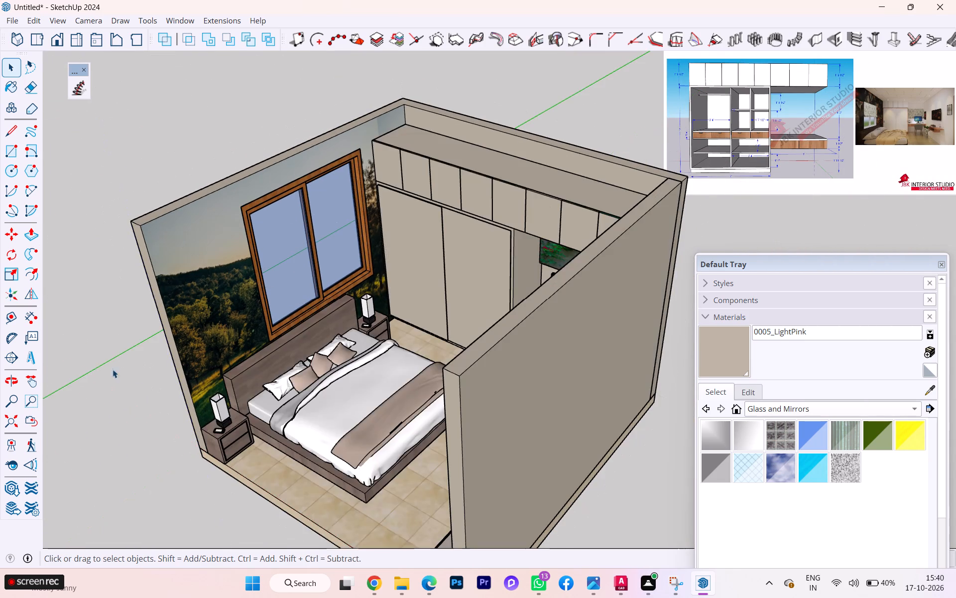
Examine the furnished room from its open side, checking the bed against the window wall, wardrobe and TV unit.
scroll(239, 383, "down", 1)
scroll(251, 382, "up", 1)
middle_click_drag(275, 377, 458, 273)
scroll(258, 315, "down", 4)
scroll(257, 315, "up", 1)
scroll(257, 315, "down", 1)
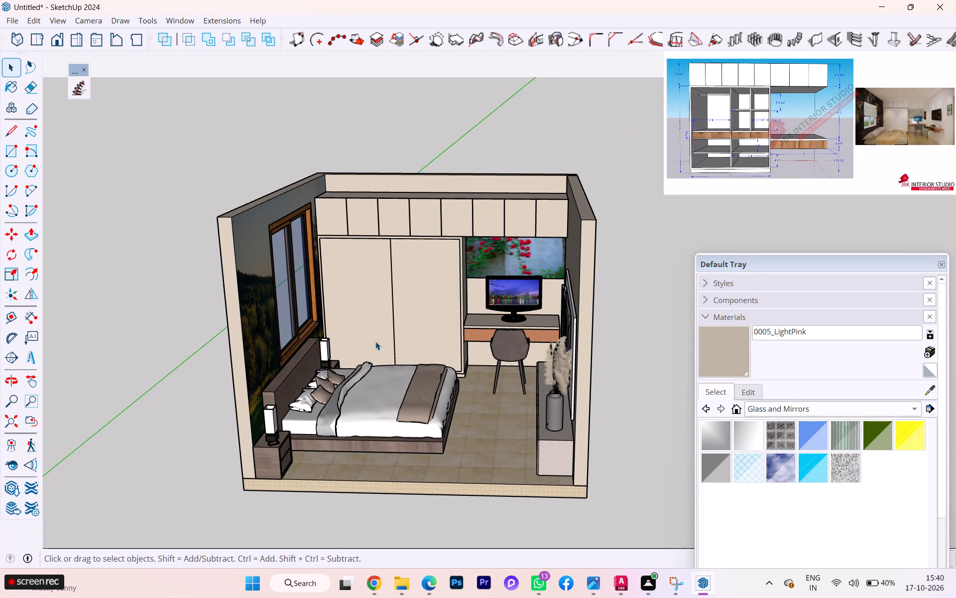
scroll(346, 340, "up", 3)
scroll(264, 350, "up", 5)
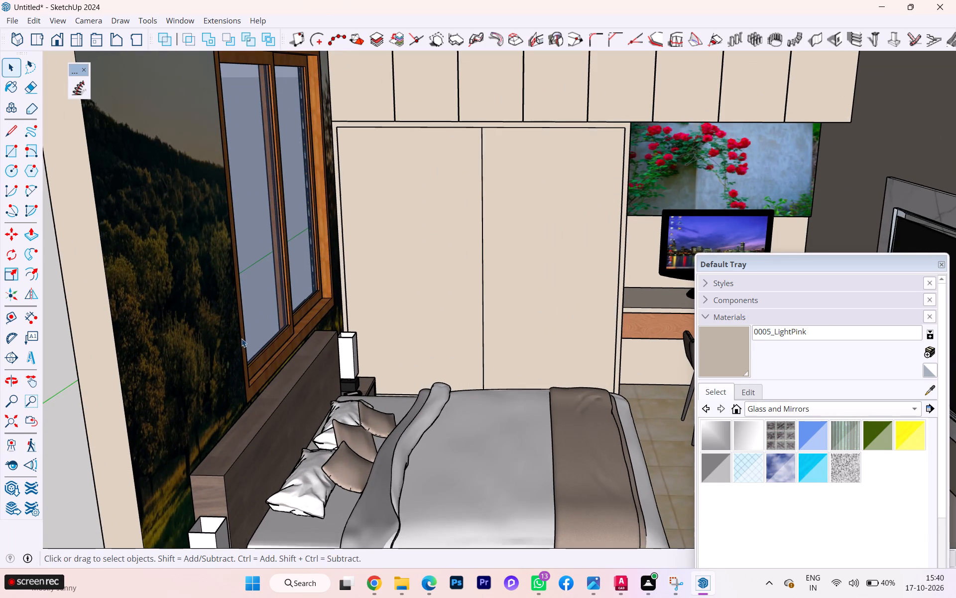
Start scaling the room shell that includes the window, with its hidden back edges displayed as dashed lines.
middle_click_drag(242, 337, 189, 346)
left_click(195, 308)
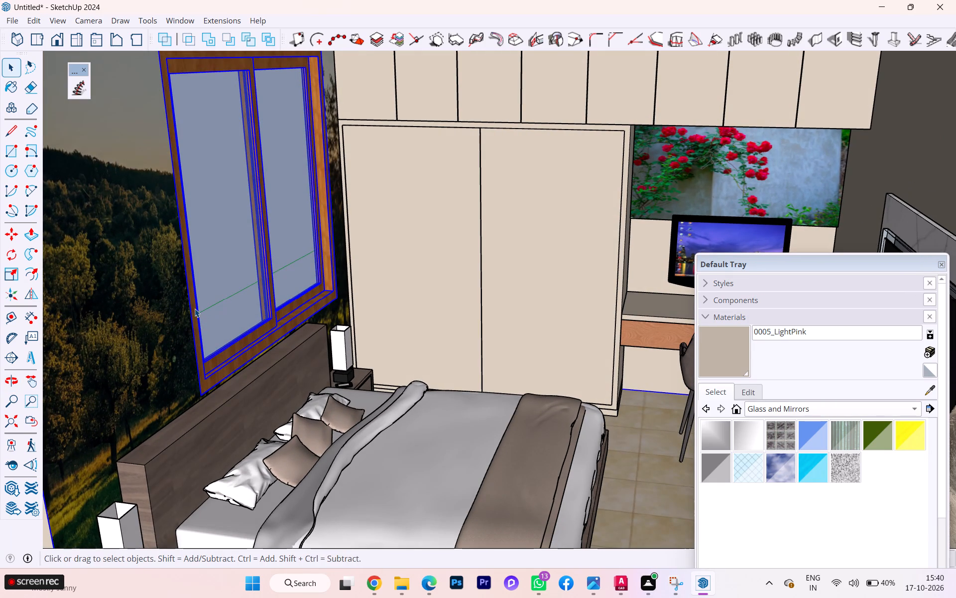
key("s")
scroll(187, 278, "up", 1)
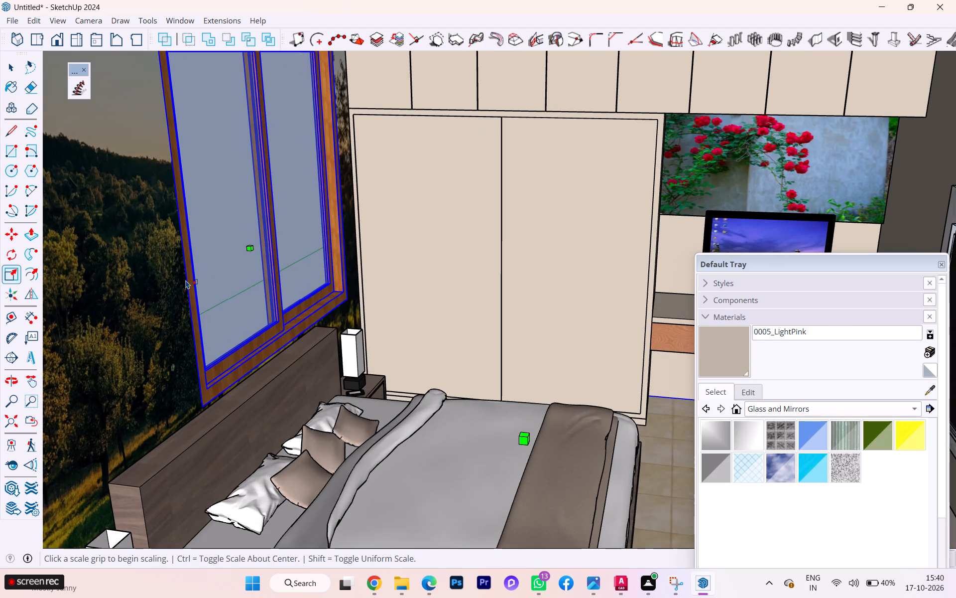
key("k")
scroll(175, 255, "up", 2)
scroll(175, 254, "down", 1)
scroll(175, 254, "up", 2)
scroll(177, 256, "down", 1)
middle_click_drag(189, 262, 225, 260)
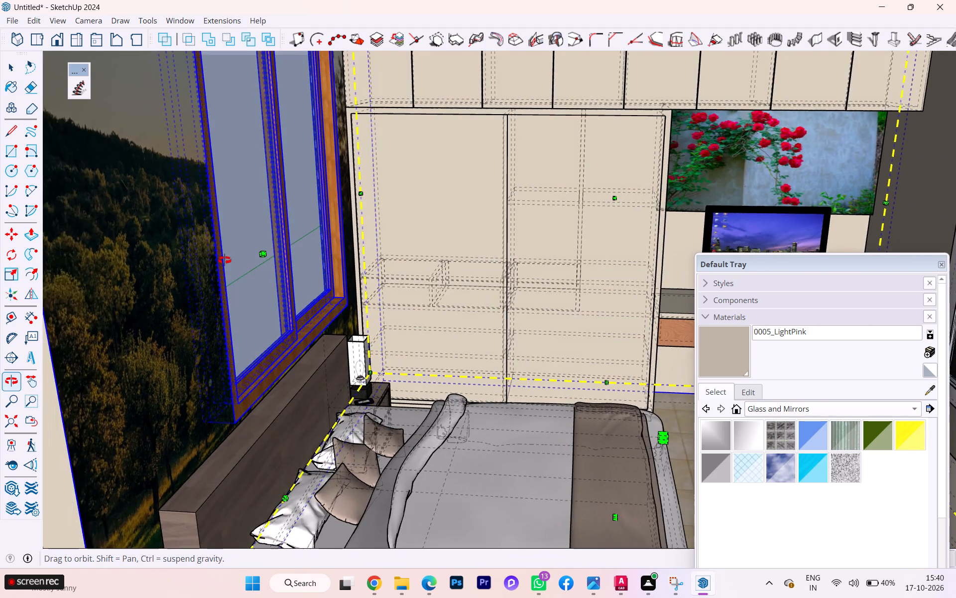
middle_click_drag(225, 260, 307, 254)
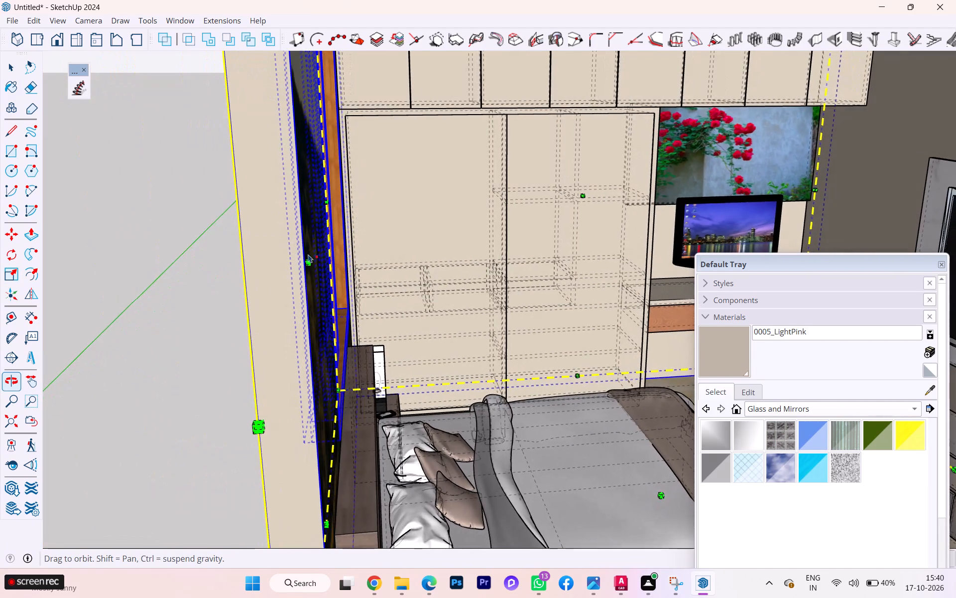
scroll(309, 256, "down", 1)
middle_click_drag(309, 256, 324, 268)
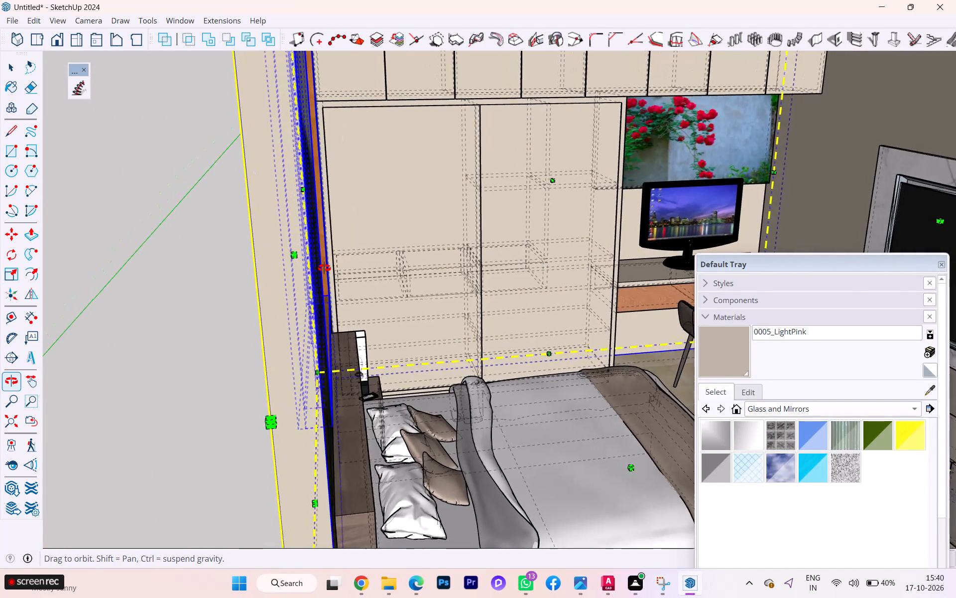
middle_click_drag(324, 268, 597, 275)
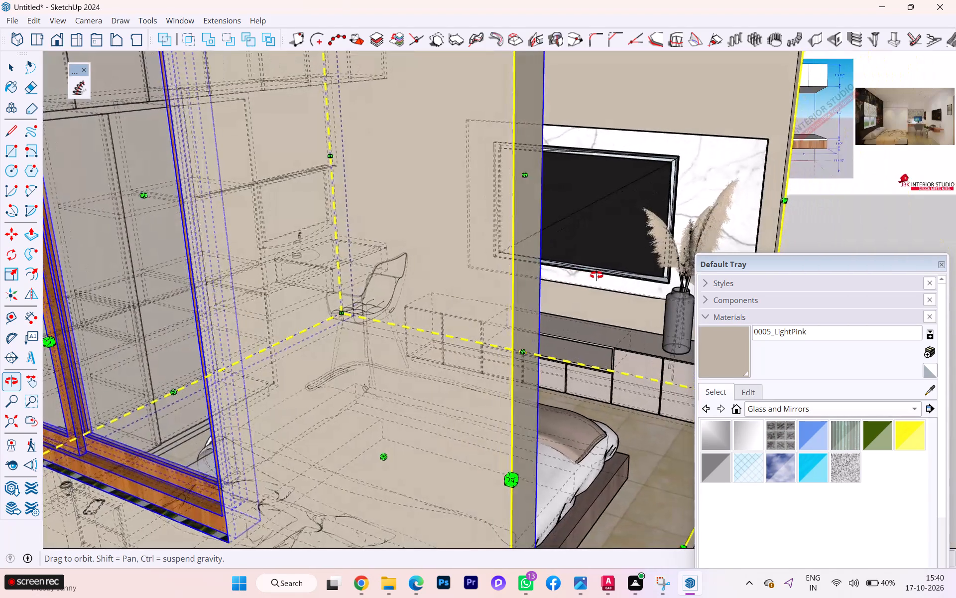
middle_click_drag(597, 275, 595, 274)
scroll(412, 263, "down", 6)
scroll(359, 290, "down", 3)
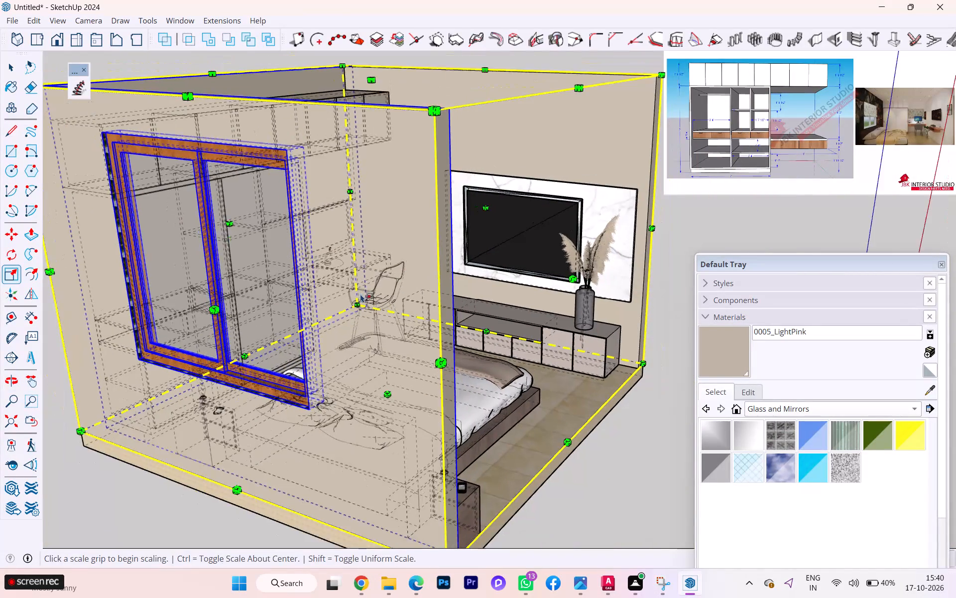
scroll(360, 295, "down", 4)
scroll(401, 326, "down", 1)
middle_click_drag(403, 326, 345, 349)
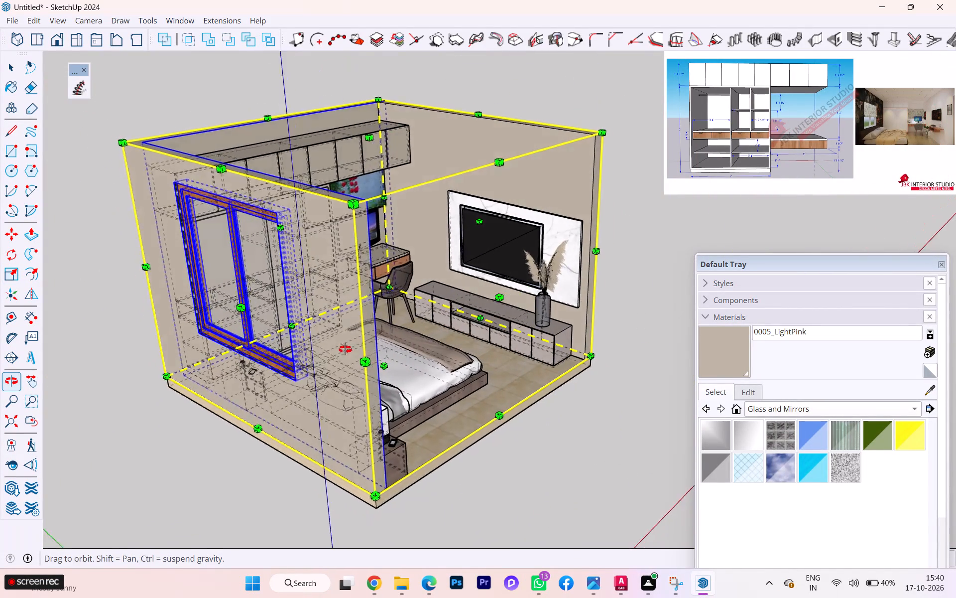
middle_click_drag(345, 349, 287, 354)
scroll(312, 354, "down", 4)
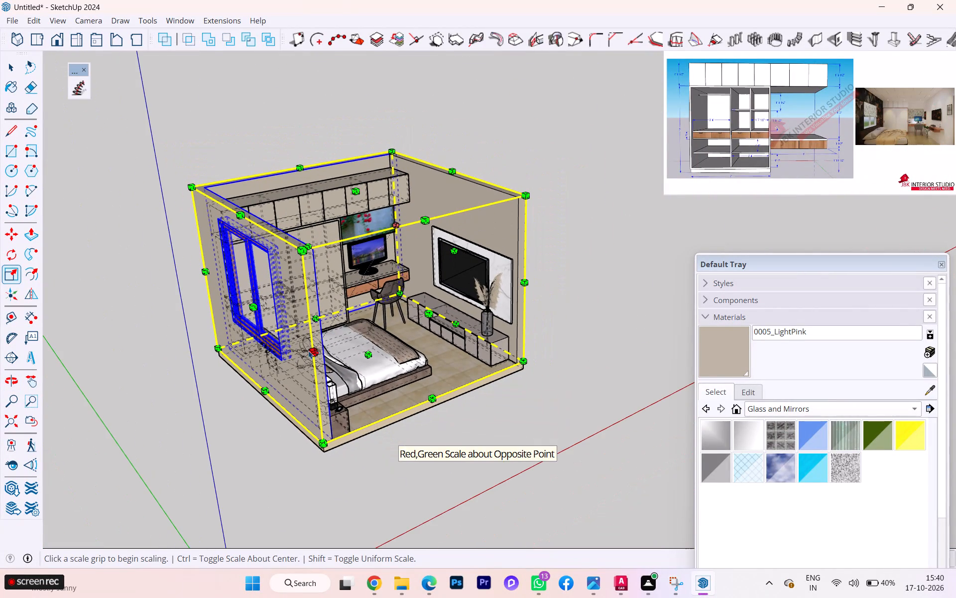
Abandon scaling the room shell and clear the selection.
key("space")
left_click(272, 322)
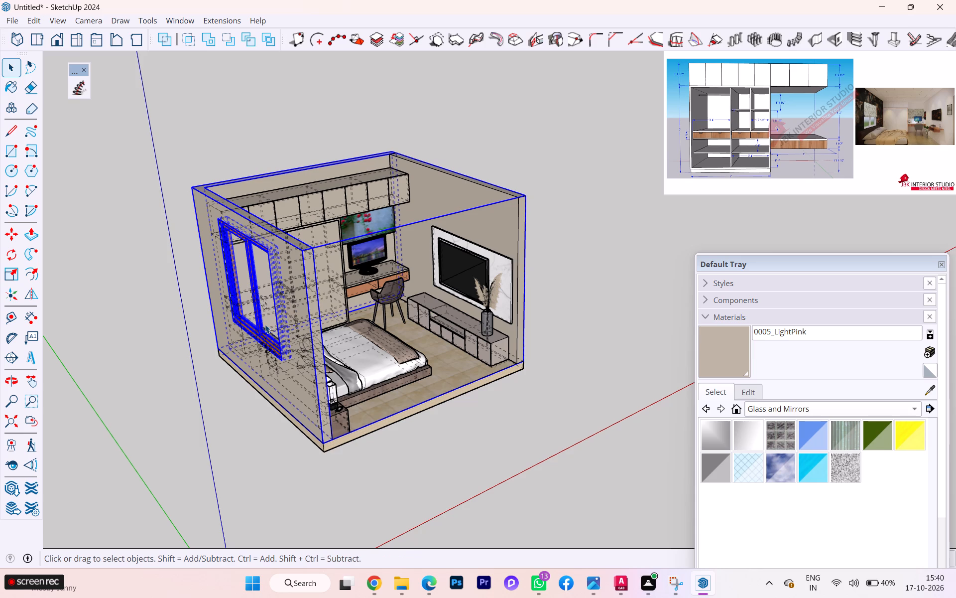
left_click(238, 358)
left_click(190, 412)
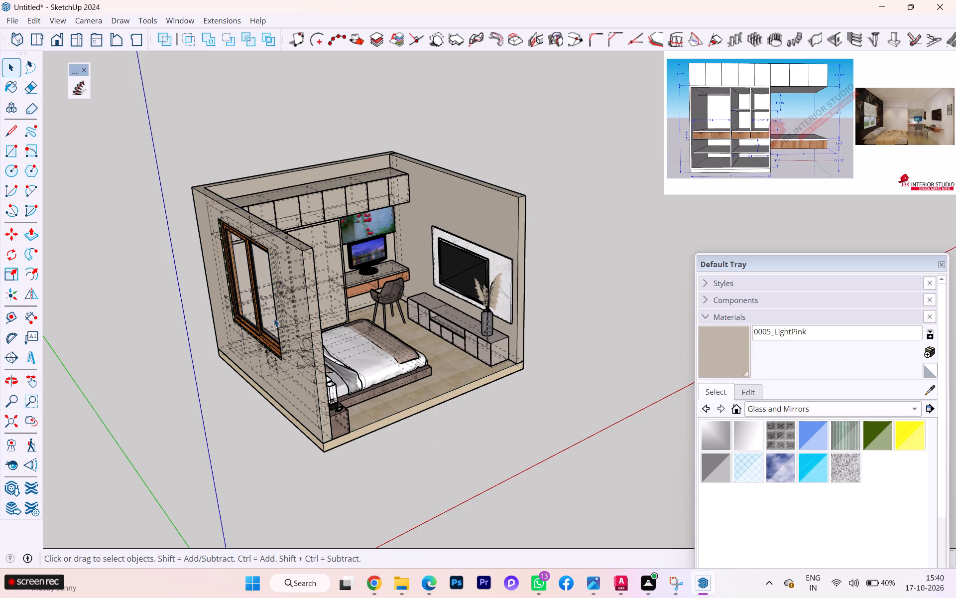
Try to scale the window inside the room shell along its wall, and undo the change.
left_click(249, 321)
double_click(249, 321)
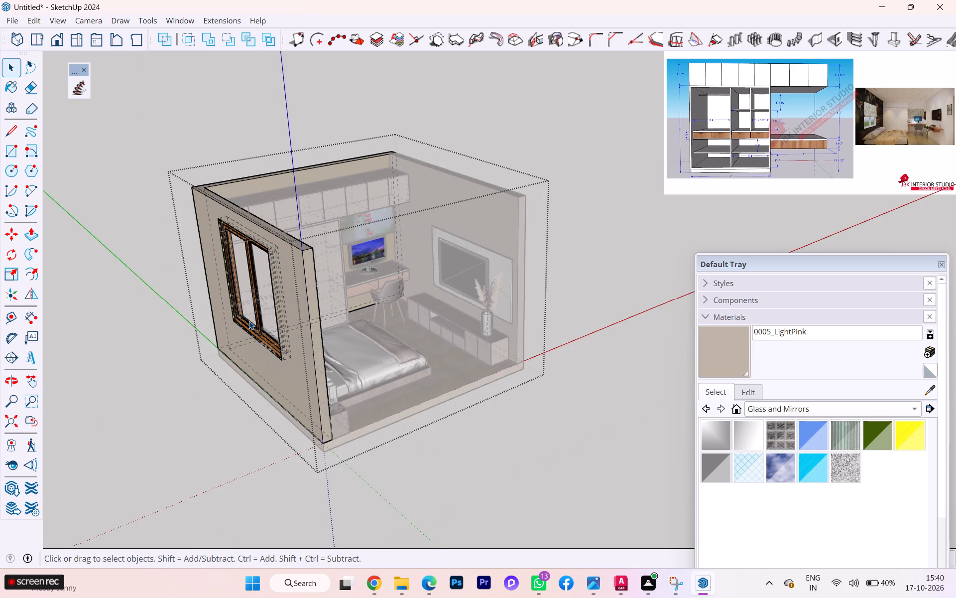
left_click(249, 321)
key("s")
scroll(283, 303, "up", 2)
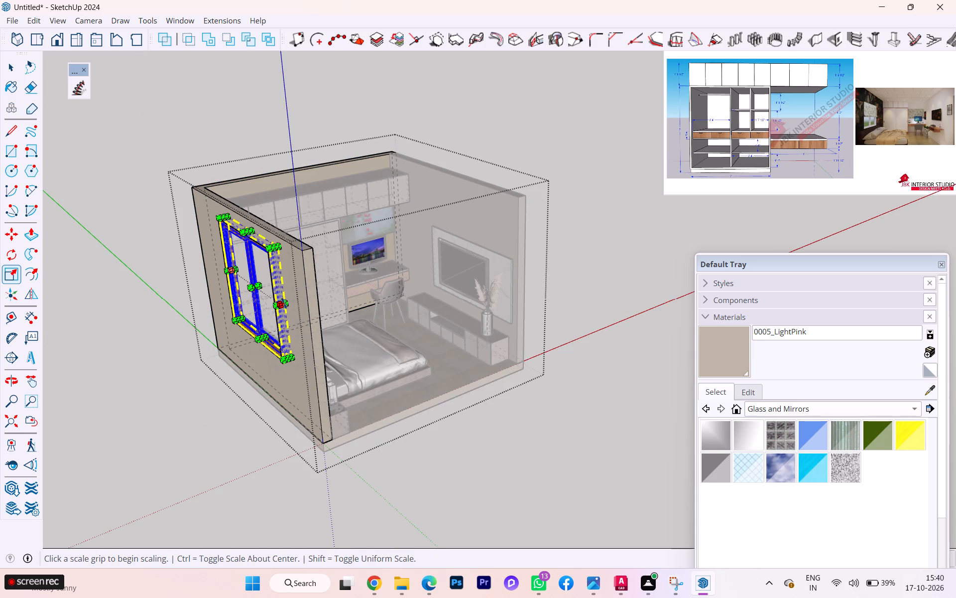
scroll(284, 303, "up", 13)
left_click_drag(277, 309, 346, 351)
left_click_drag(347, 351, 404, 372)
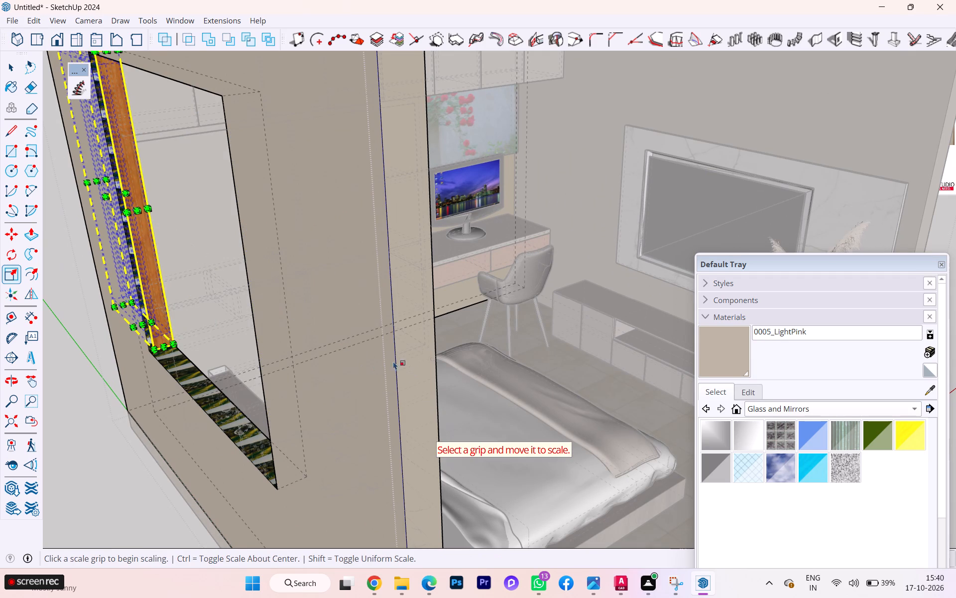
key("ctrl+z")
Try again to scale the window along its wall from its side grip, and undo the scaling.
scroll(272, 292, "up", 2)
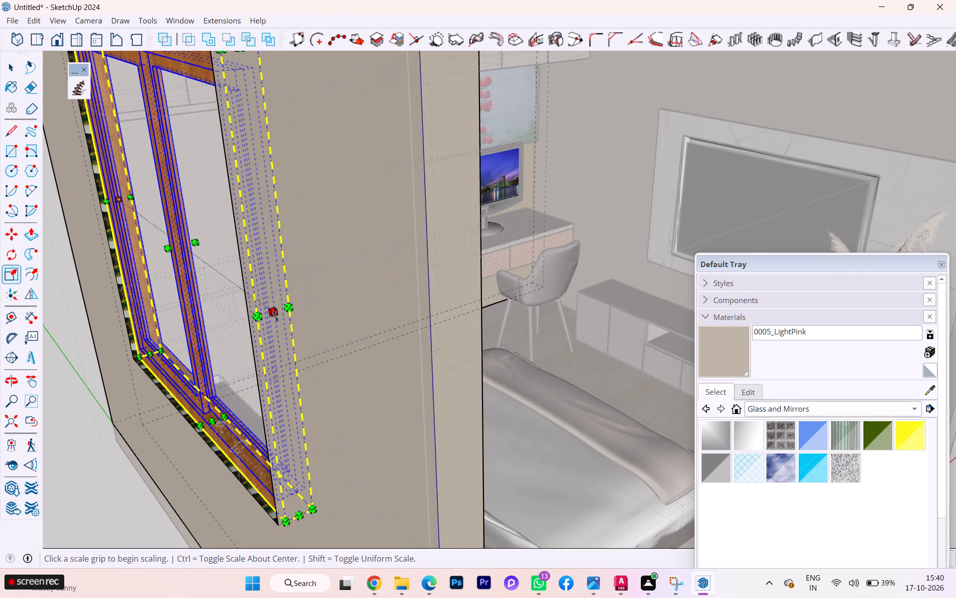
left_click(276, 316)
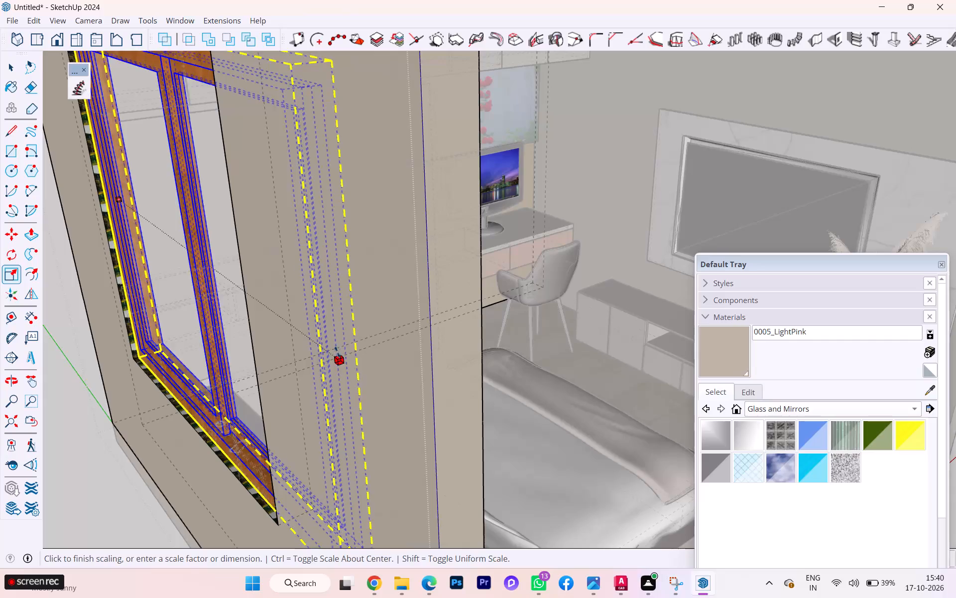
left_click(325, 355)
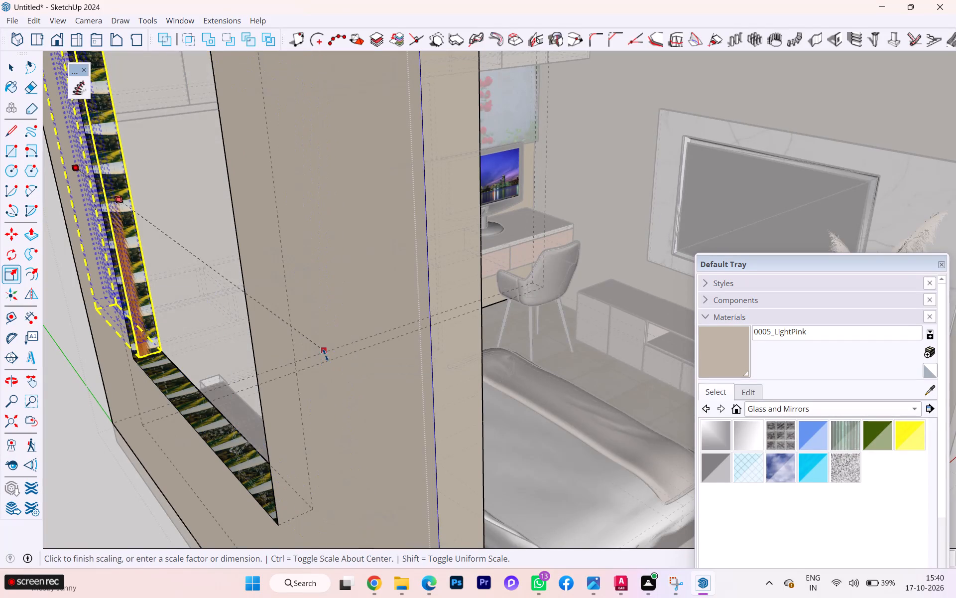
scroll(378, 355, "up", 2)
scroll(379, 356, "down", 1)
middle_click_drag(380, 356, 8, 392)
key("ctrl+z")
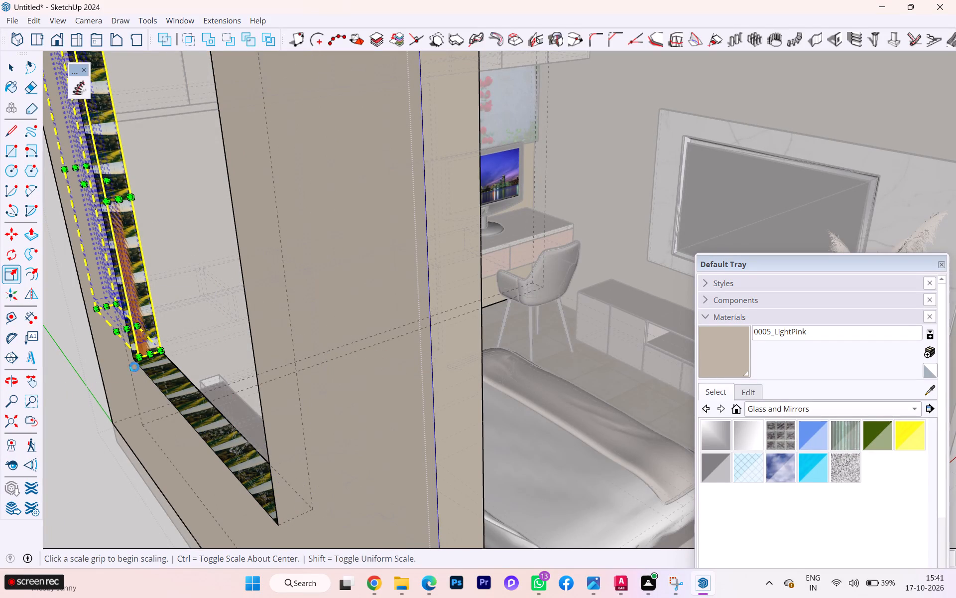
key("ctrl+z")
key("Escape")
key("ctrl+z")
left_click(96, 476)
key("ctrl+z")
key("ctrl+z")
Examine the window wall and the bed from inside and above the room, and close the room shell's editing.
scroll(319, 408, "down", 8)
scroll(371, 412, "up", 1)
scroll(252, 385, "down", 4)
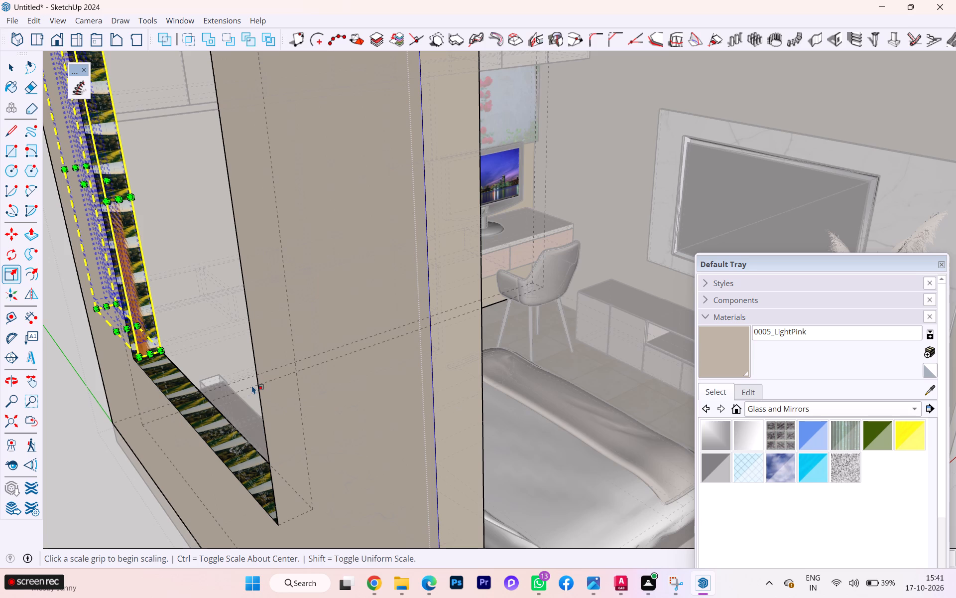
scroll(334, 369, "down", 3)
scroll(355, 385, "up", 1)
middle_click_drag(363, 391, 0, 440)
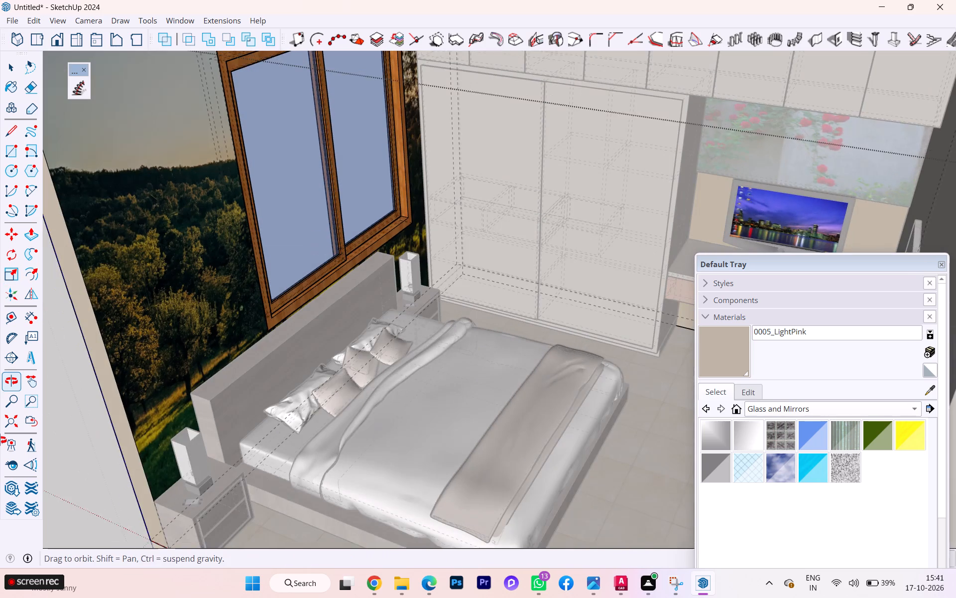
middle_click_drag(0, 440, 0, 440)
left_click(31, 432)
scroll(163, 417, "down", 2)
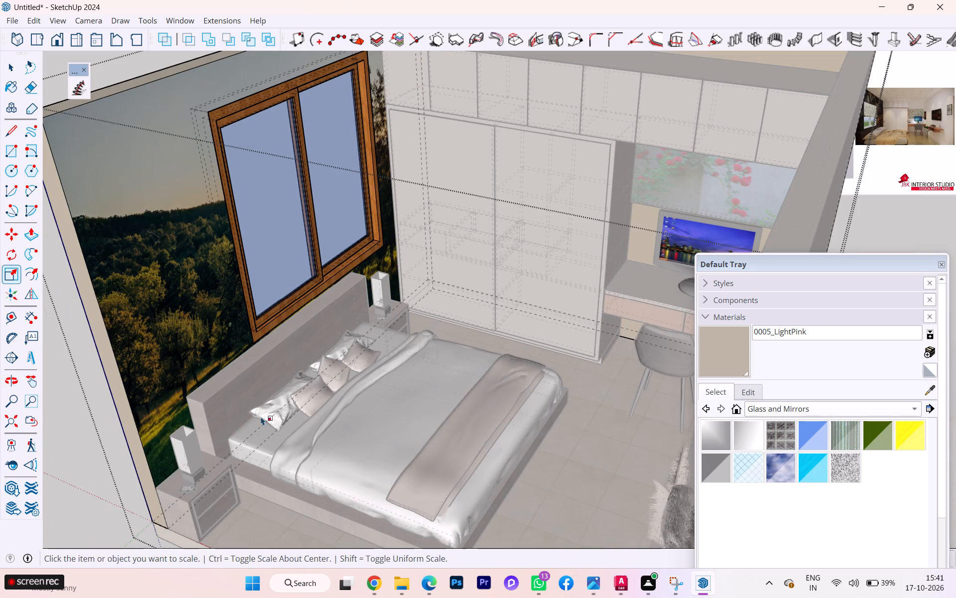
left_click(69, 464)
key("space")
scroll(82, 447, "down", 2)
scroll(82, 447, "up", 1)
scroll(82, 447, "down", 1)
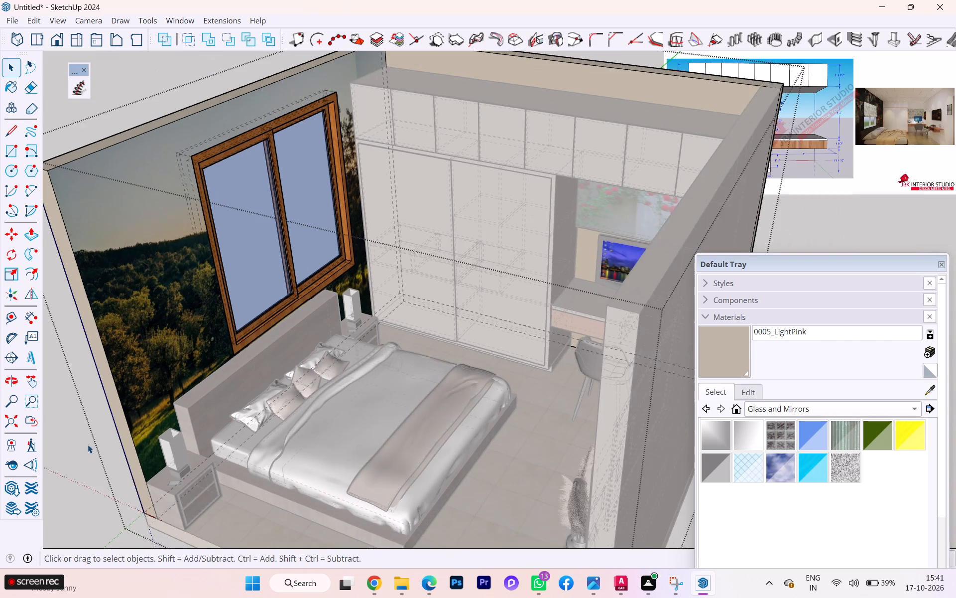
scroll(142, 434, "down", 3)
middle_click_drag(147, 439, 157, 432)
scroll(155, 428, "up", 1)
scroll(155, 428, "down", 4)
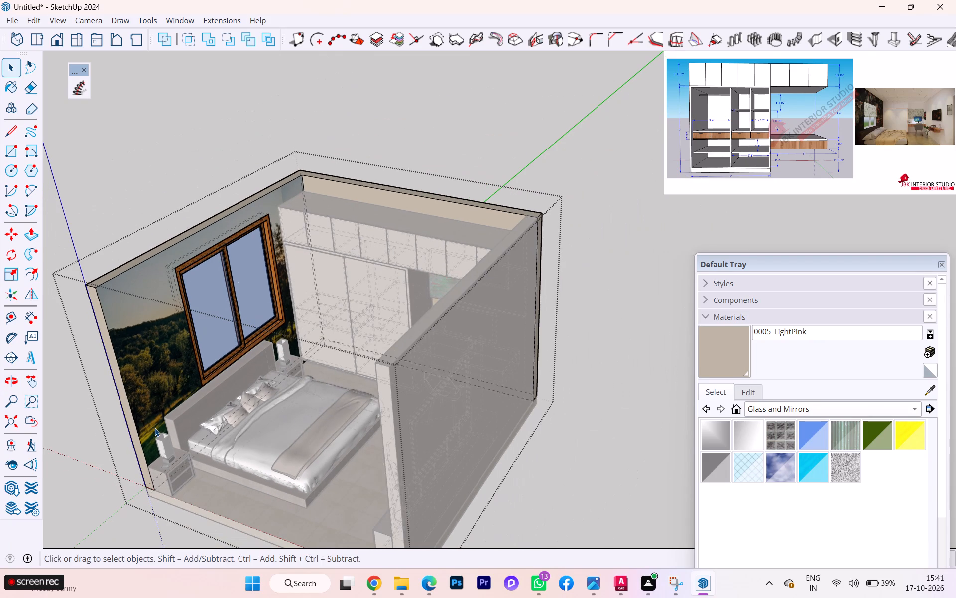
middle_click_drag(89, 464, 0, 481)
scroll(310, 428, "up", 3)
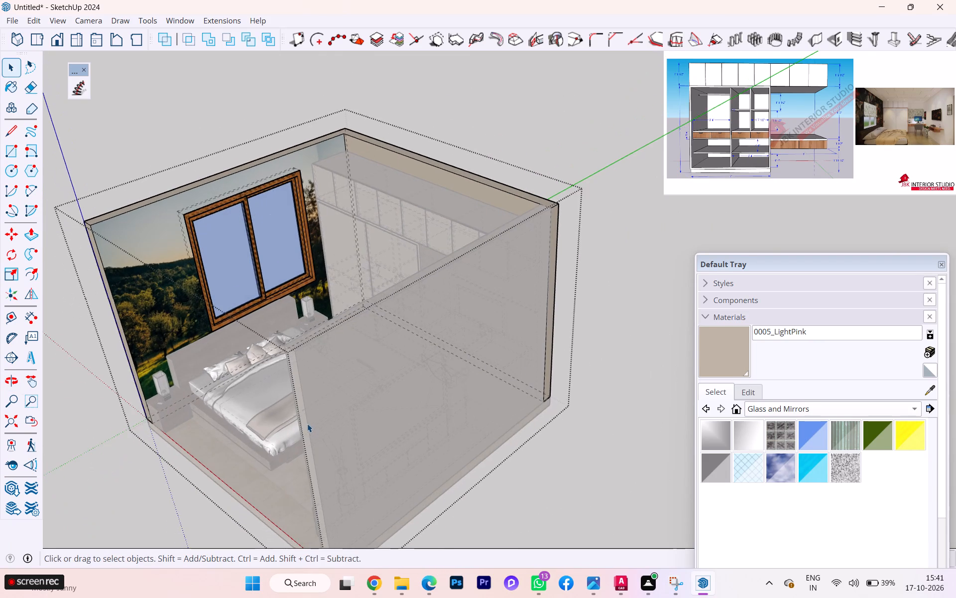
scroll(310, 427, "up", 6)
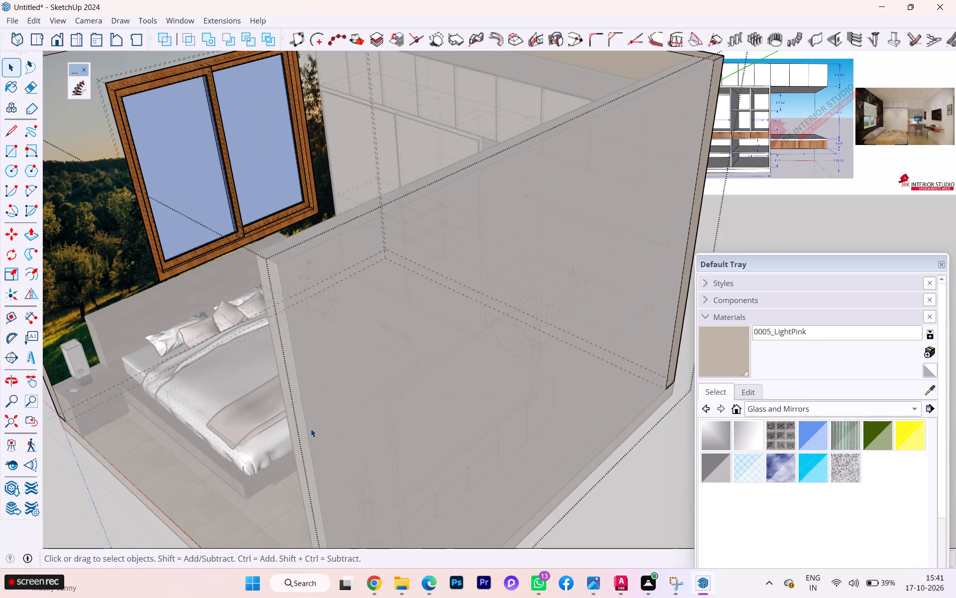
scroll(311, 429, "down", 2)
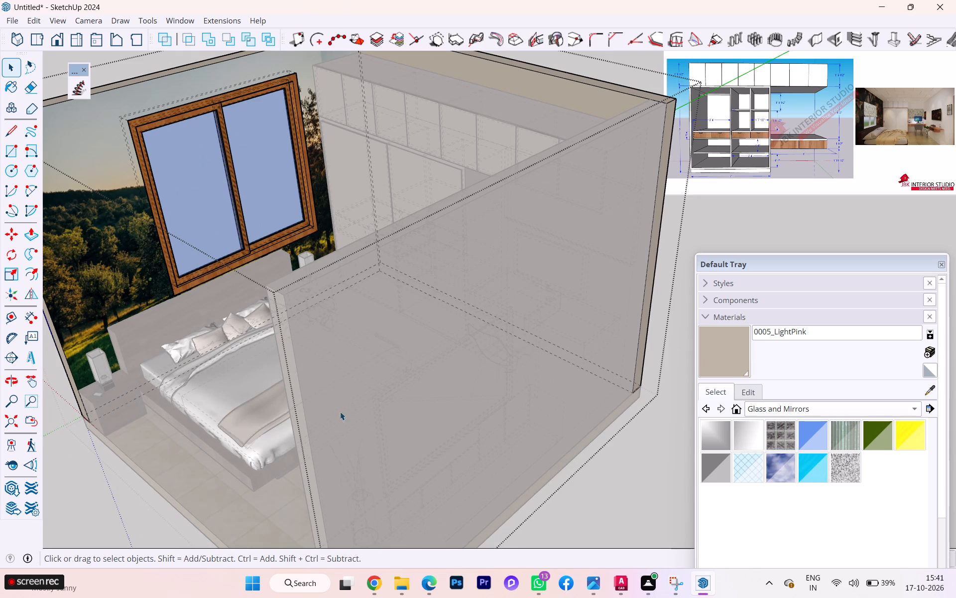
scroll(308, 391, "down", 4)
scroll(371, 374, "up", 1)
scroll(371, 375, "down", 2)
scroll(373, 377, "up", 1)
left_click(629, 465)
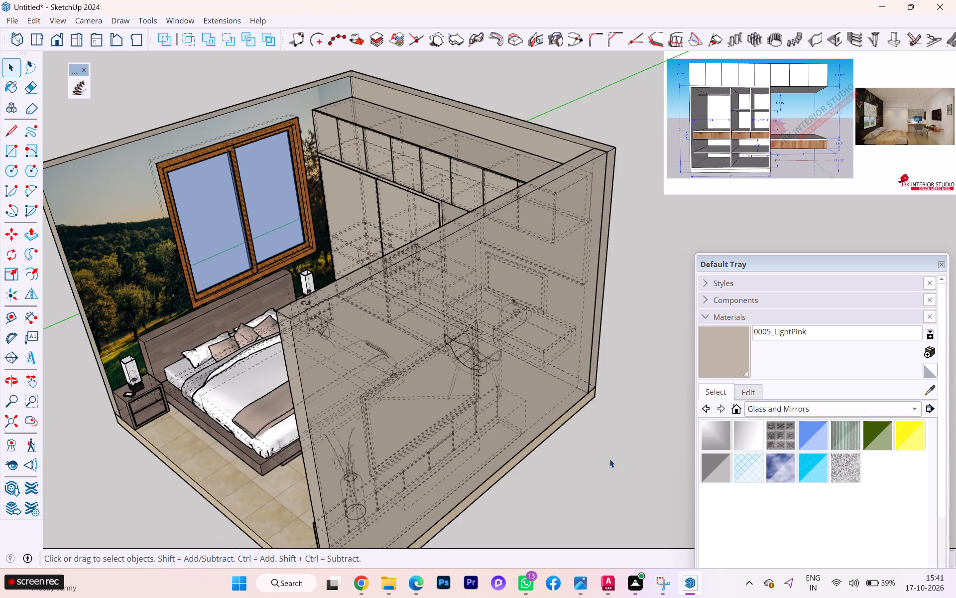
Turn off the dashed back edges in the model display.
scroll(334, 437, "down", 1)
middle_click_drag(350, 438, 497, 427)
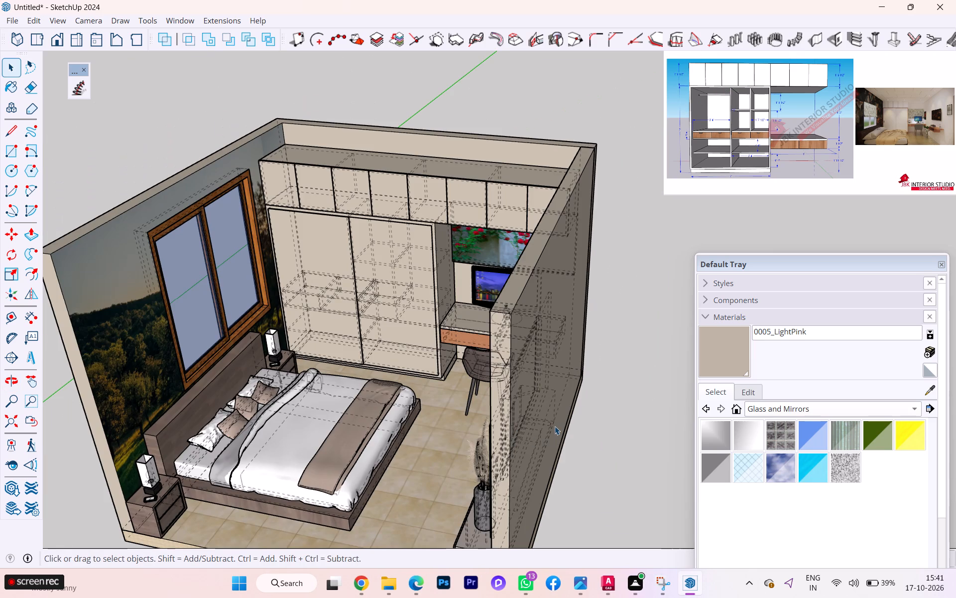
key("k")
Scale the bed set narrower from its open side toward the wardrobe, keeping the wardrobe side fixed.
left_click(278, 475)
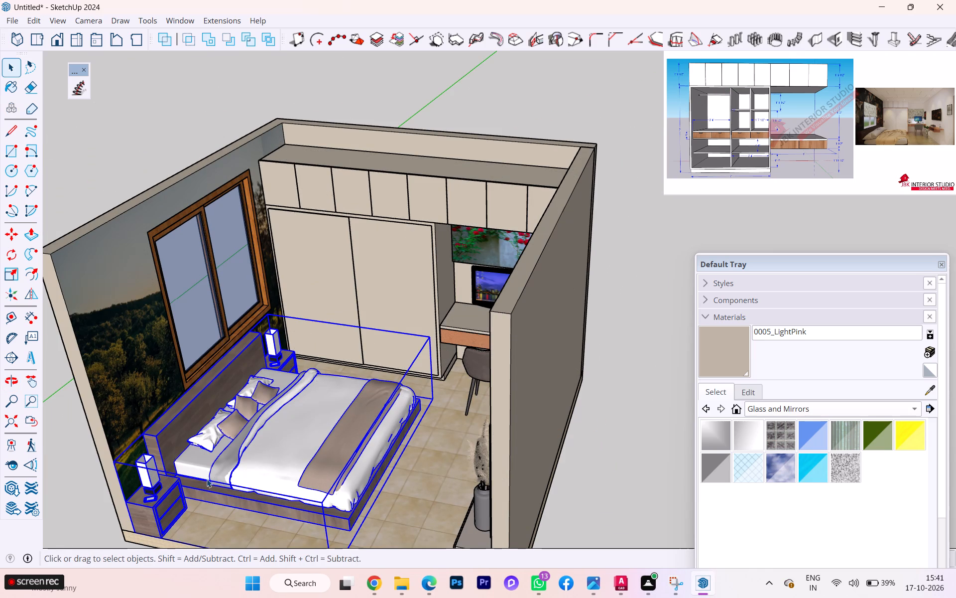
key("s")
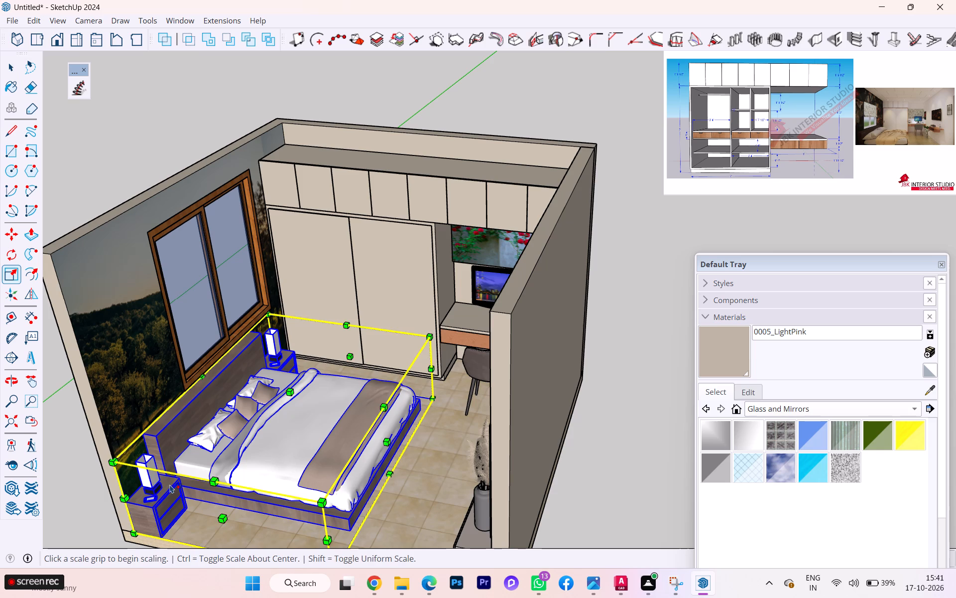
scroll(171, 484, "up", 2)
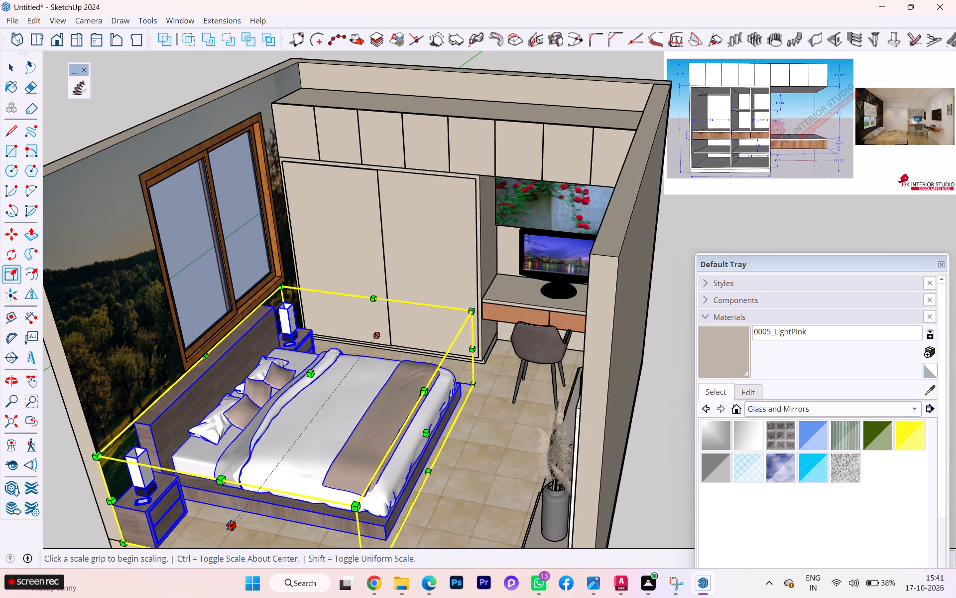
left_click(229, 525)
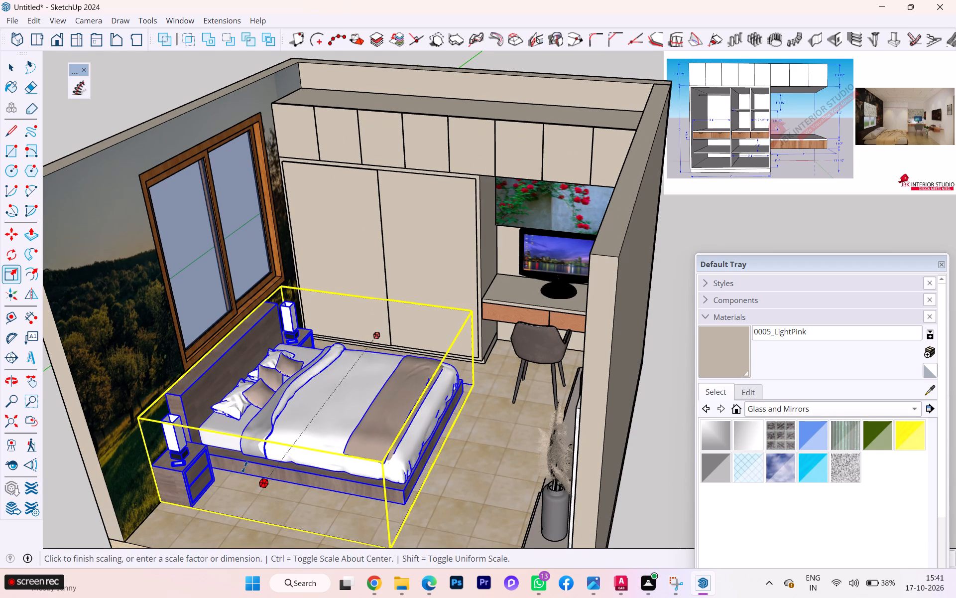
left_click(244, 467)
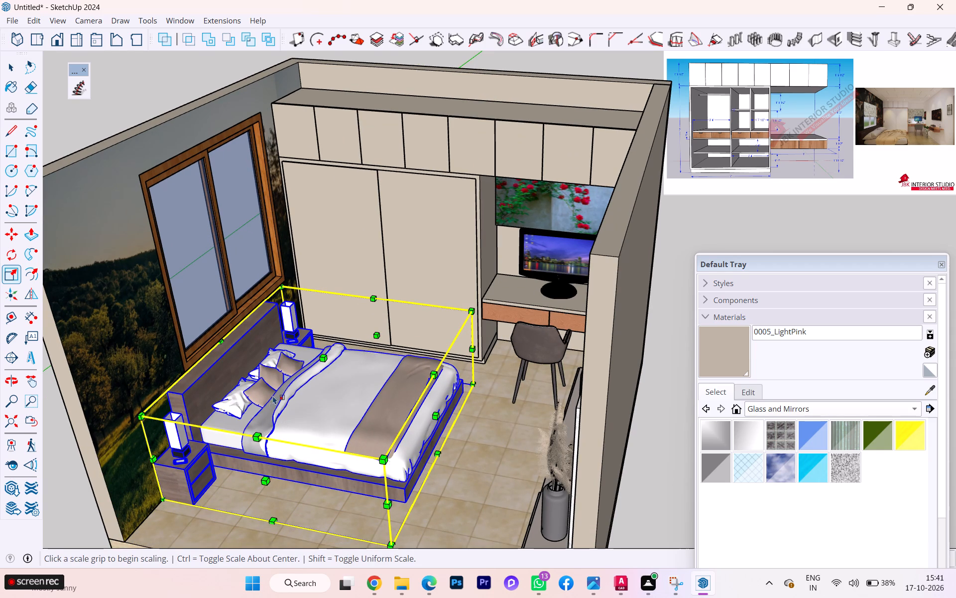
key("space")
Nudge the bed set very slightly upward, locked to the vertical blue axis.
key("m")
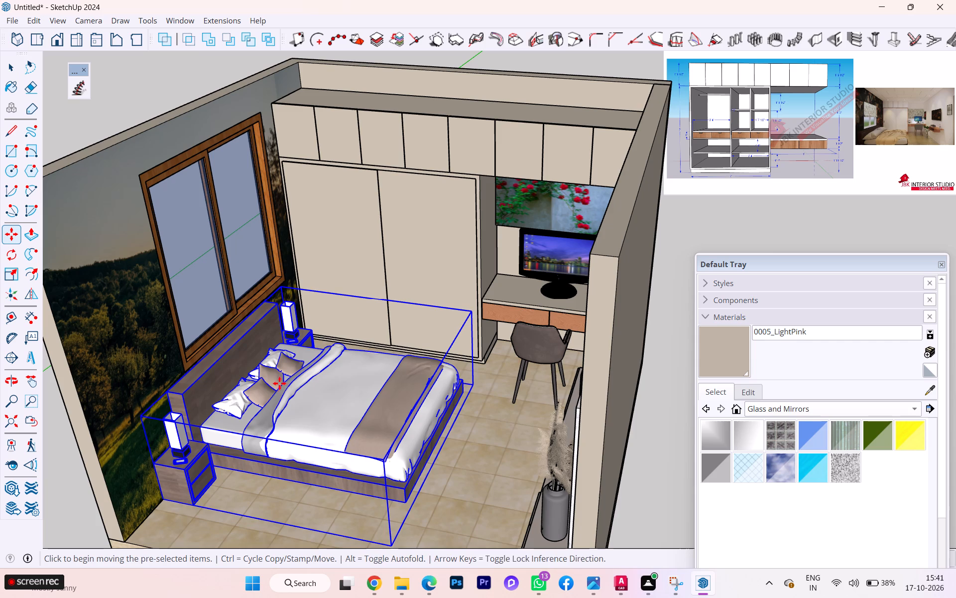
key("Return")
left_click(238, 415)
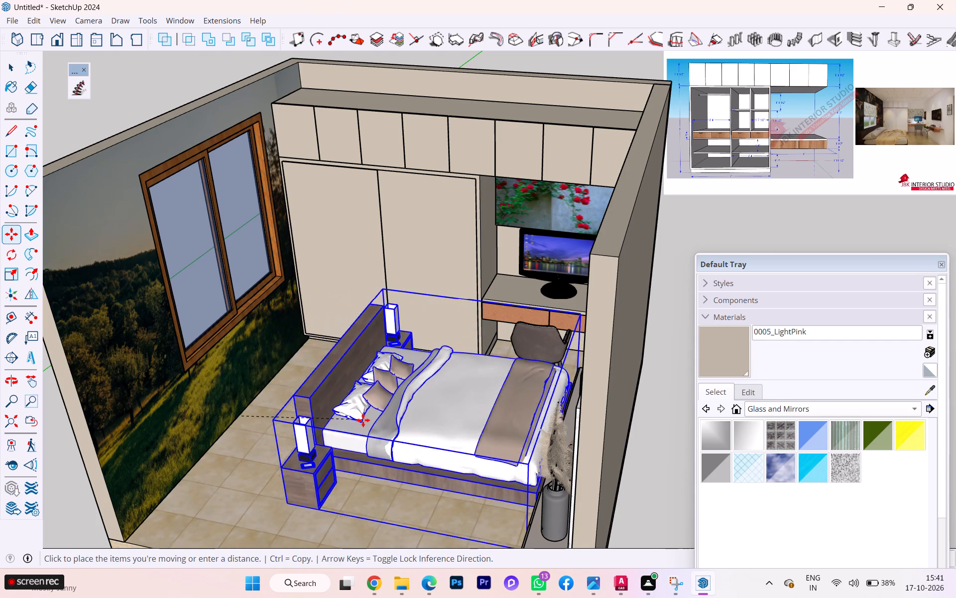
key("Up")
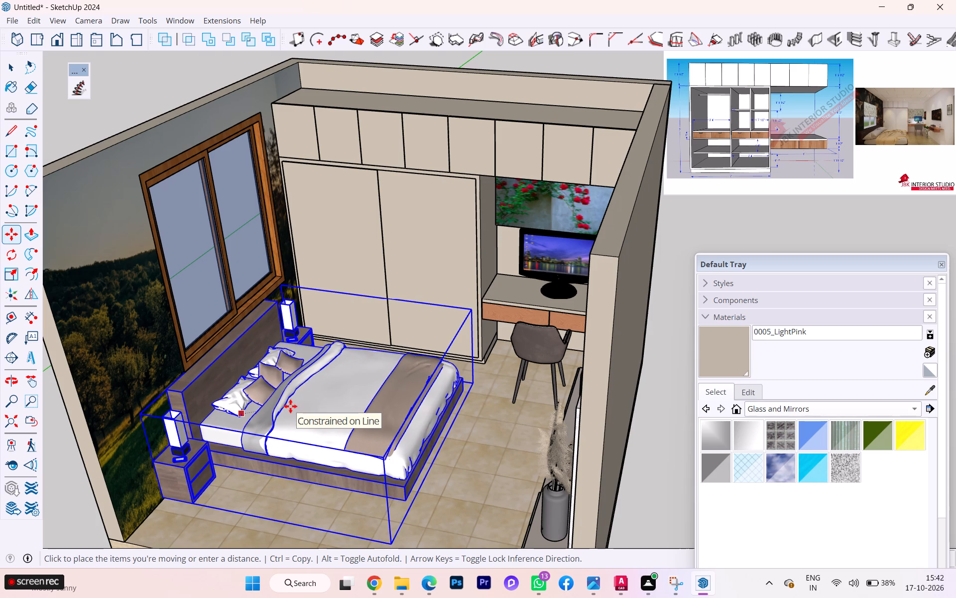
left_click(290, 406)
left_click(286, 411)
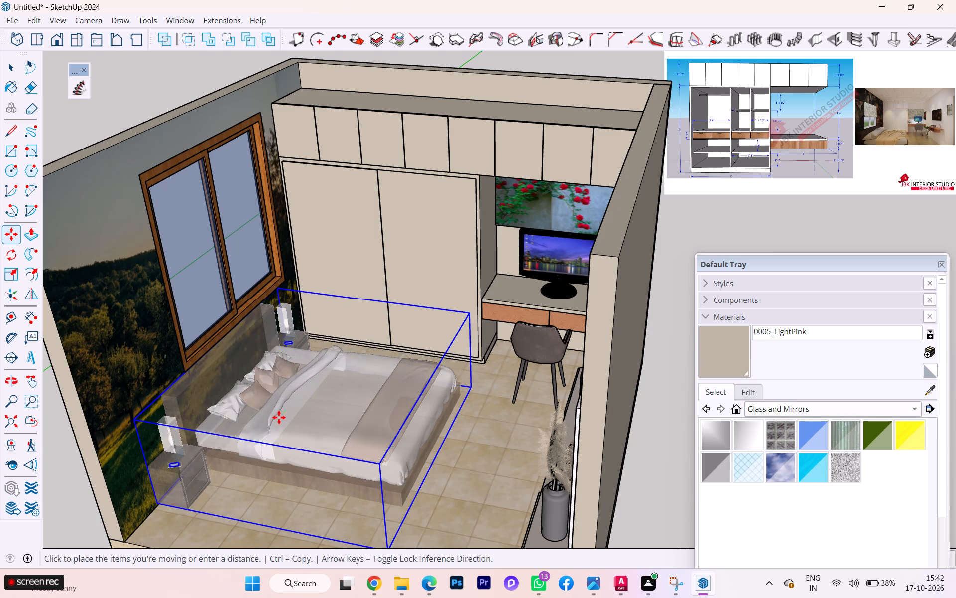
key("space")
Move the bed set slightly toward the wardrobe by the front nightstand's lower wall-side corner.
scroll(180, 425, "down", 2)
middle_click_drag(204, 429, 307, 417)
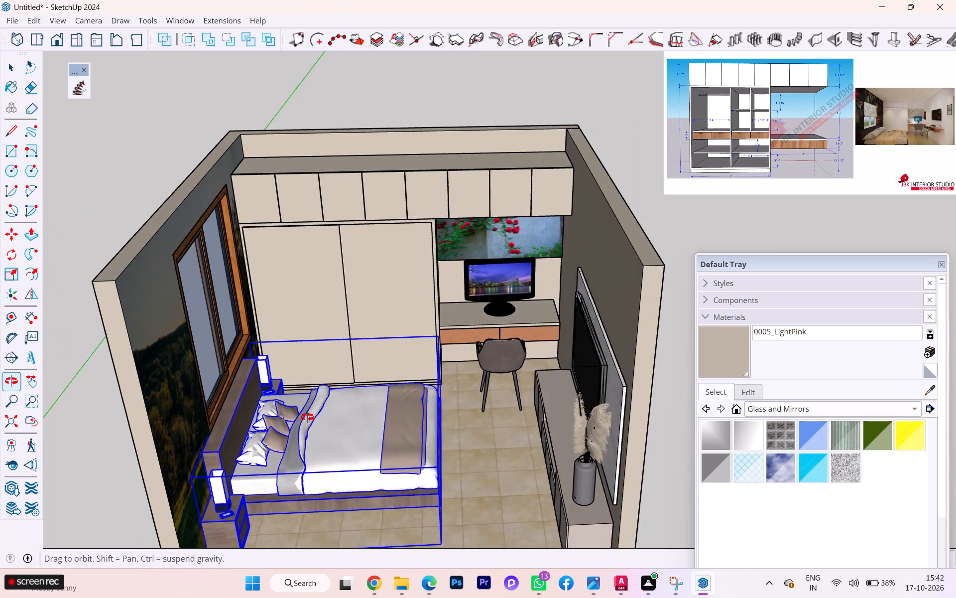
middle_click_drag(307, 417, 317, 344)
scroll(246, 470, "up", 4)
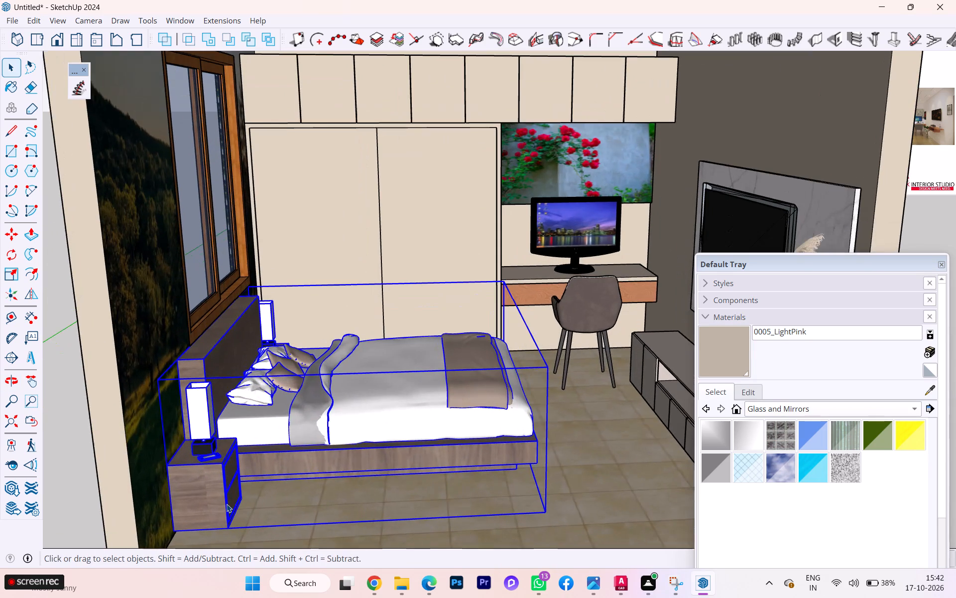
key("m")
key("Return")
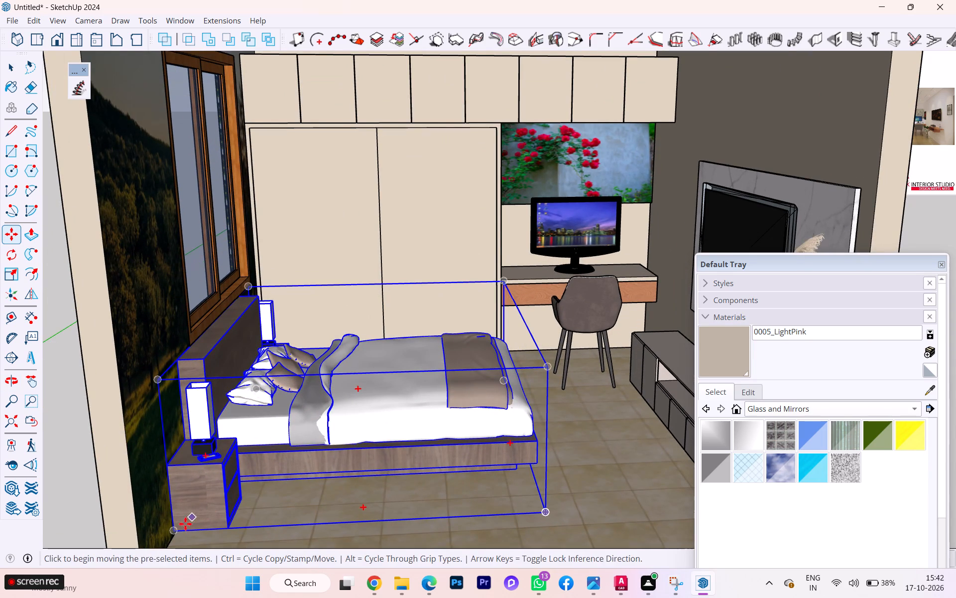
left_click(177, 531)
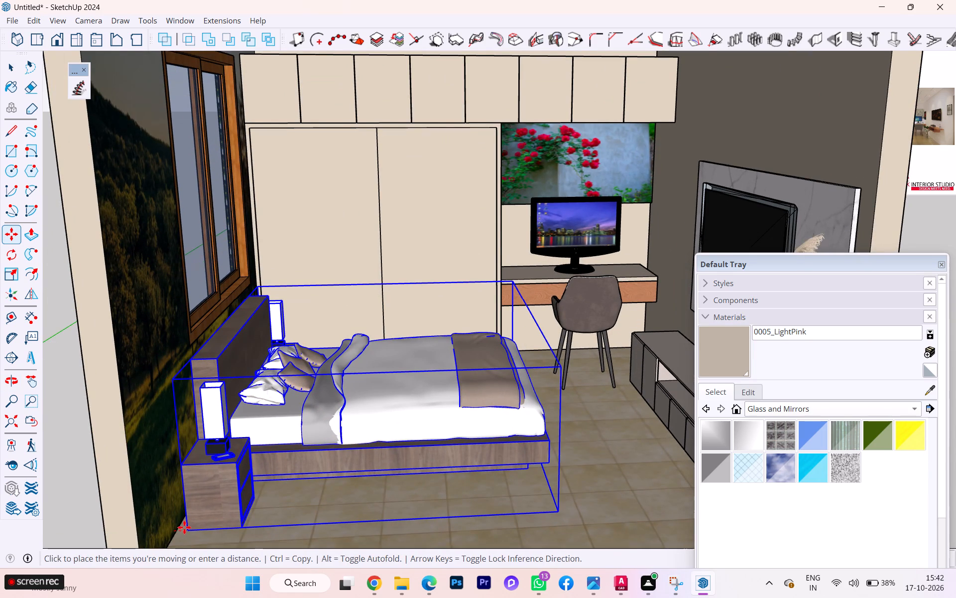
left_click(183, 527)
key("space")
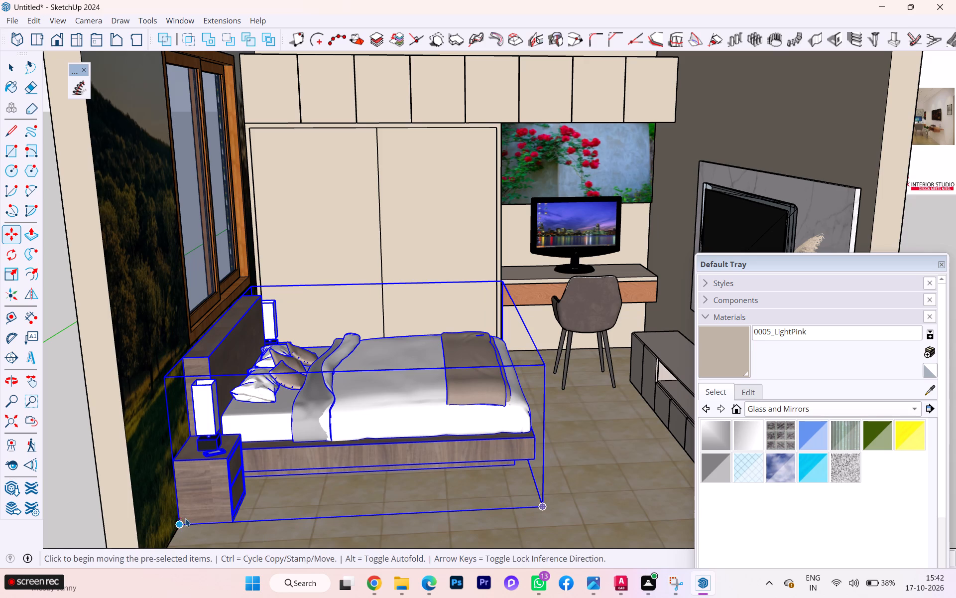
Deselect the bed set and examine the furnished room from above, behind the TV wall and the open front.
left_click(93, 494)
scroll(377, 440, "down", 1)
scroll(484, 431, "down", 4)
scroll(485, 432, "up", 3)
scroll(485, 432, "down", 1)
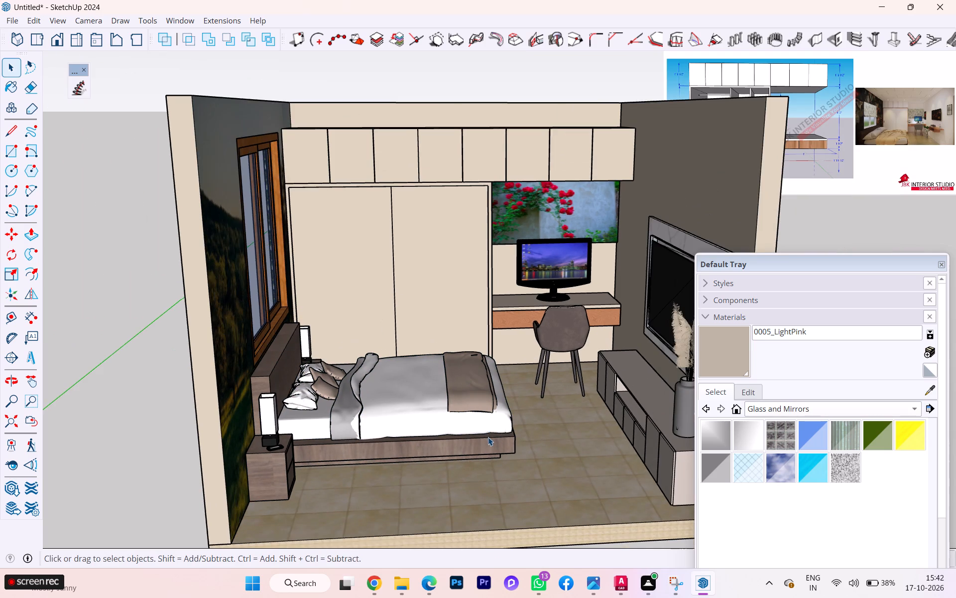
middle_click_drag(480, 442, 53, 597)
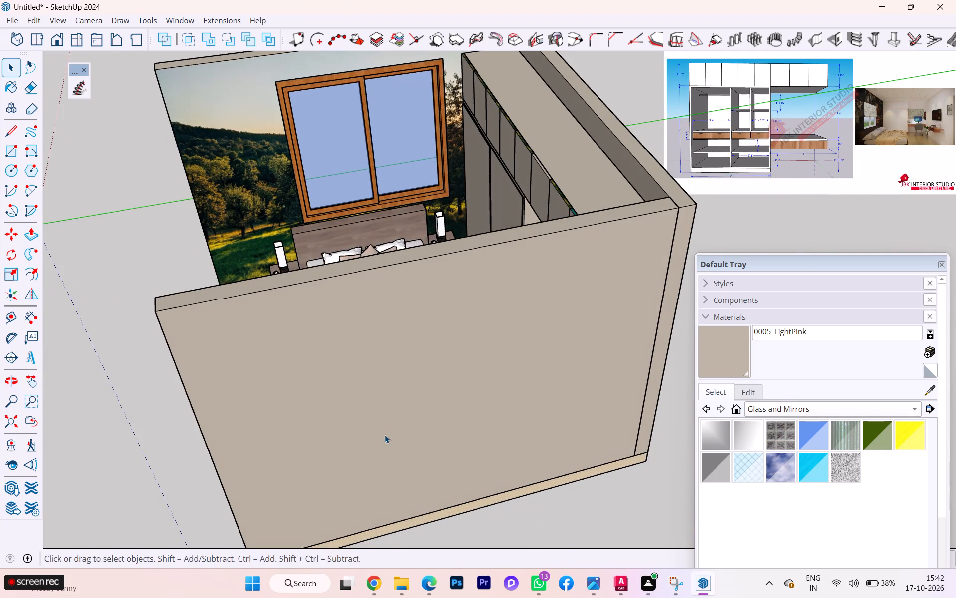
middle_click_drag(388, 441, 307, 502)
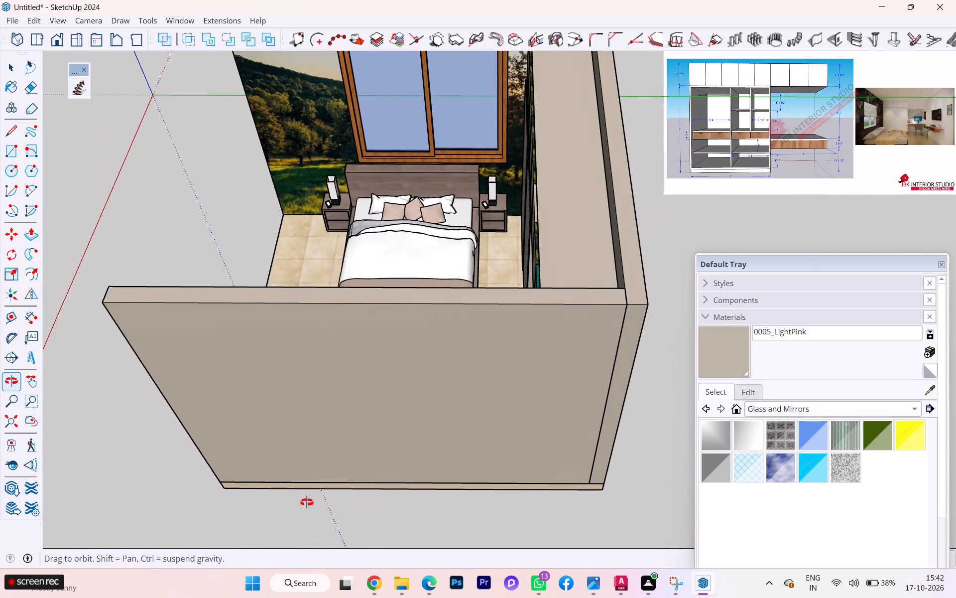
middle_click_drag(307, 502, 420, 474)
scroll(152, 408, "down", 2)
scroll(152, 409, "up", 1)
scroll(152, 409, "down", 2)
middle_click_drag(194, 427, 477, 376)
scroll(205, 426, "down", 1)
scroll(350, 415, "up", 2)
scroll(350, 415, "down", 4)
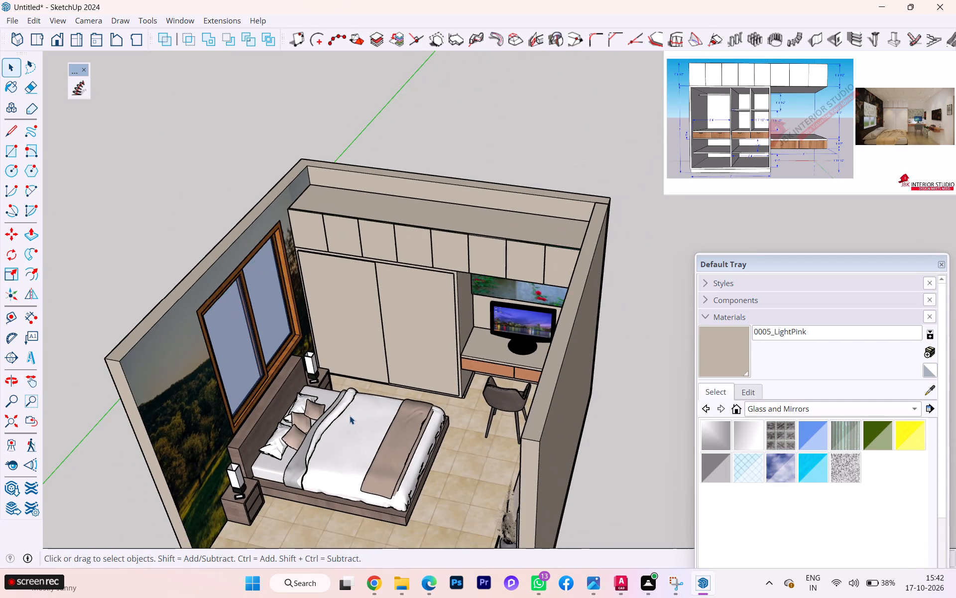
scroll(350, 416, "down", 2)
left_click(602, 394)
middle_click_drag(504, 384, 547, 299)
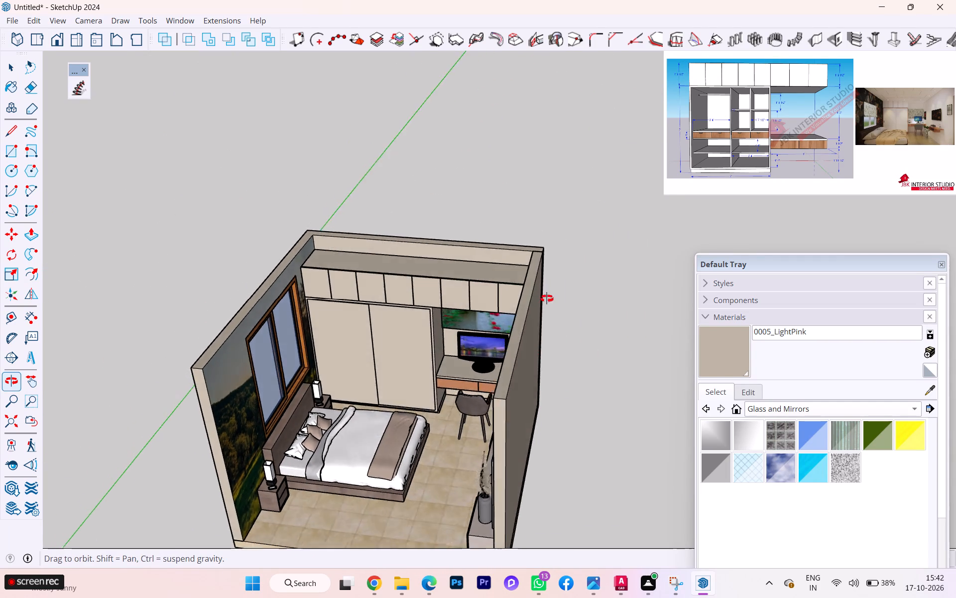
middle_click_drag(547, 299, 613, 270)
scroll(572, 393, "up", 7)
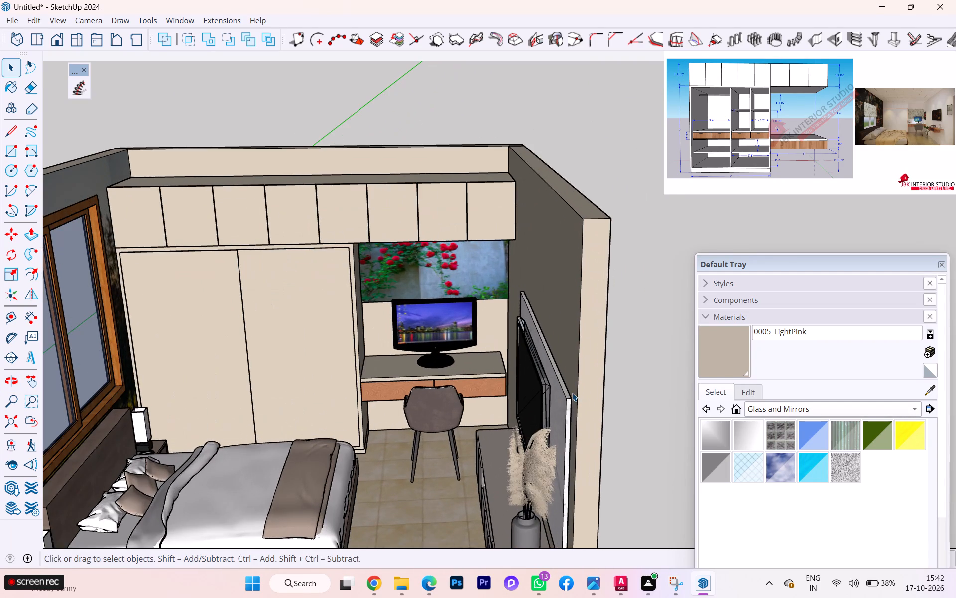
scroll(572, 393, "down", 1)
middle_click_drag(572, 393, 603, 367)
scroll(580, 330, "down", 2)
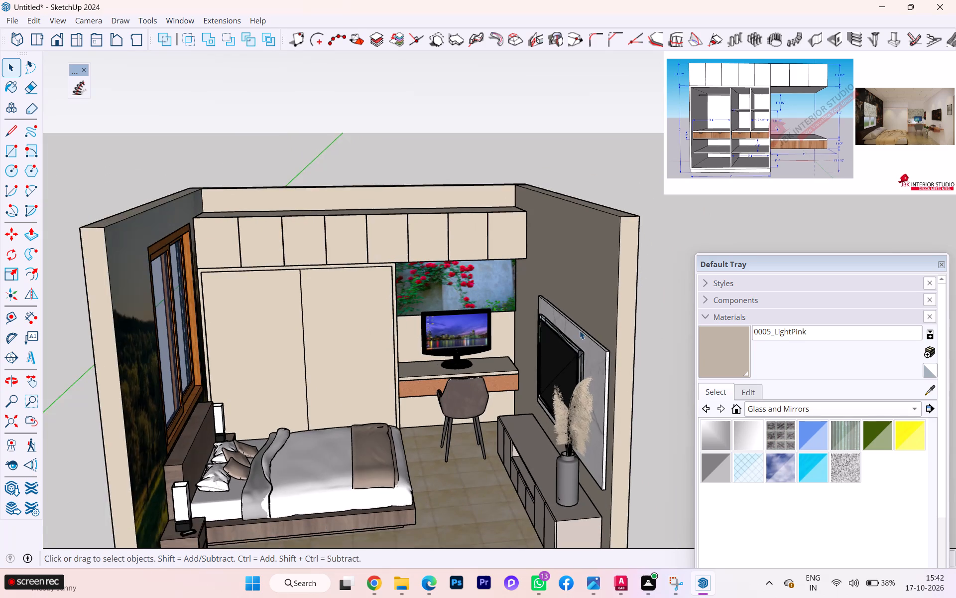
scroll(578, 331, "down", 1)
middle_click_drag(486, 428, 459, 376)
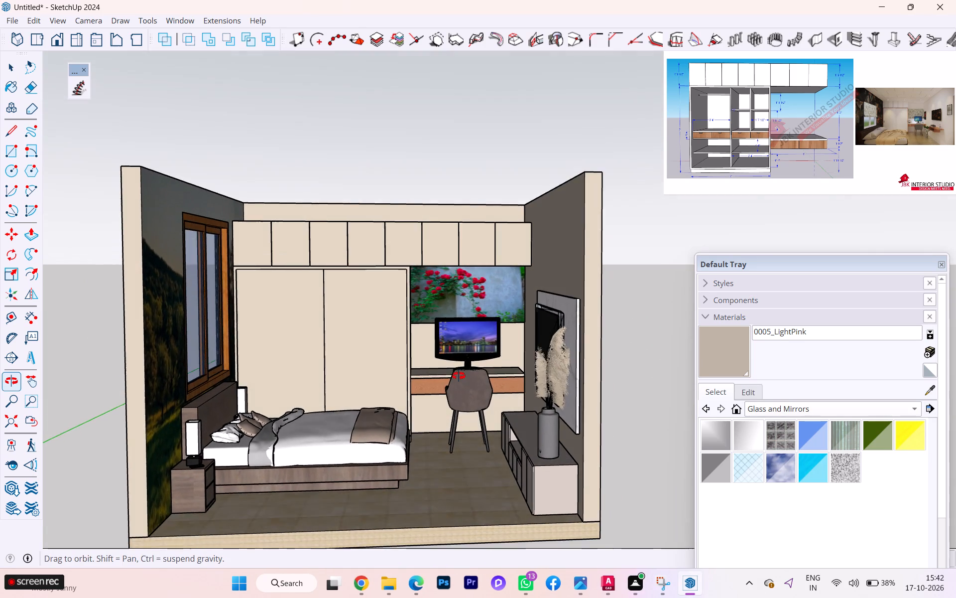
middle_click_drag(459, 376, 460, 387)
scroll(412, 401, "down", 3)
scroll(434, 471, "up", 3)
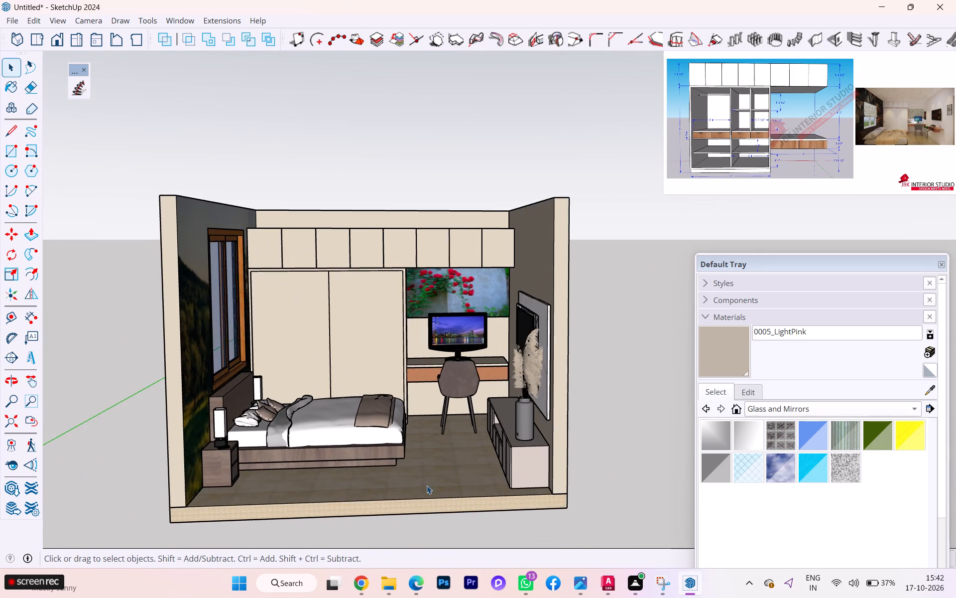
Push/Pull the floor slab's front edge face outward to extend the floor beyond the side walls.
scroll(422, 506, "up", 2)
double_click(423, 512)
left_click(423, 513)
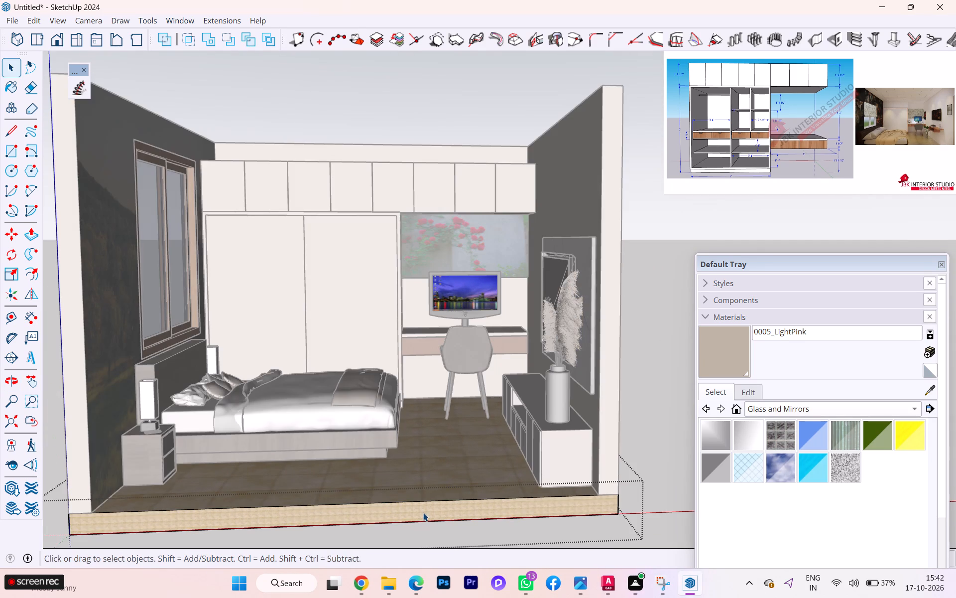
key("p")
left_click(423, 512)
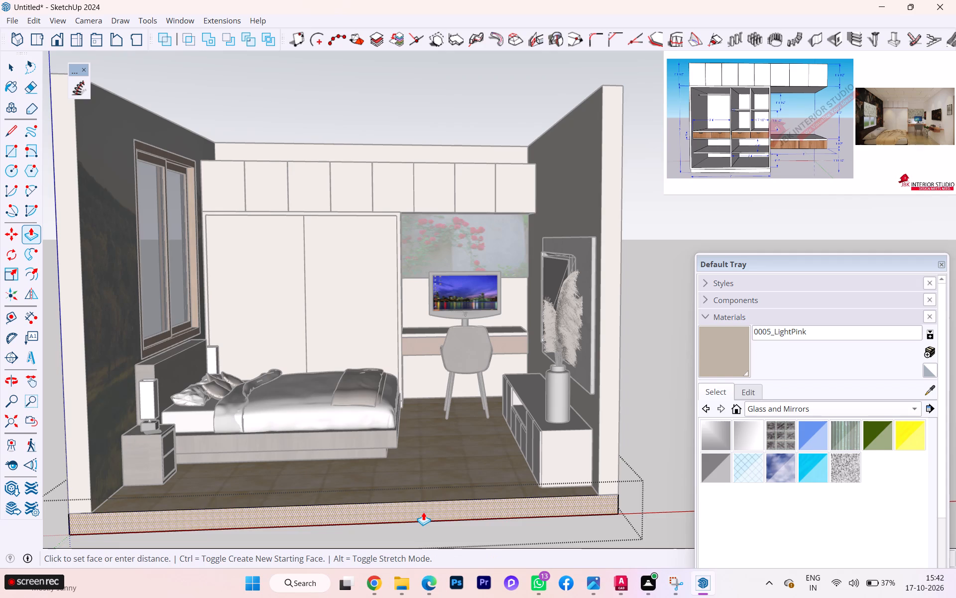
left_click(440, 538)
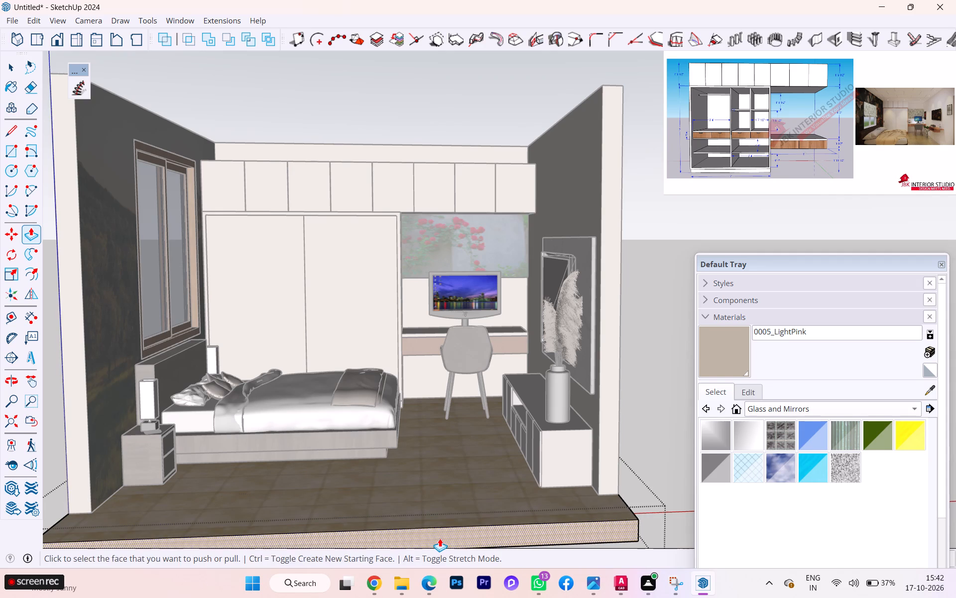
key("space")
left_click(636, 380)
Push/Pull the TV wall's front end face outward to line up with the floor slab's front edge.
triple_click(607, 374)
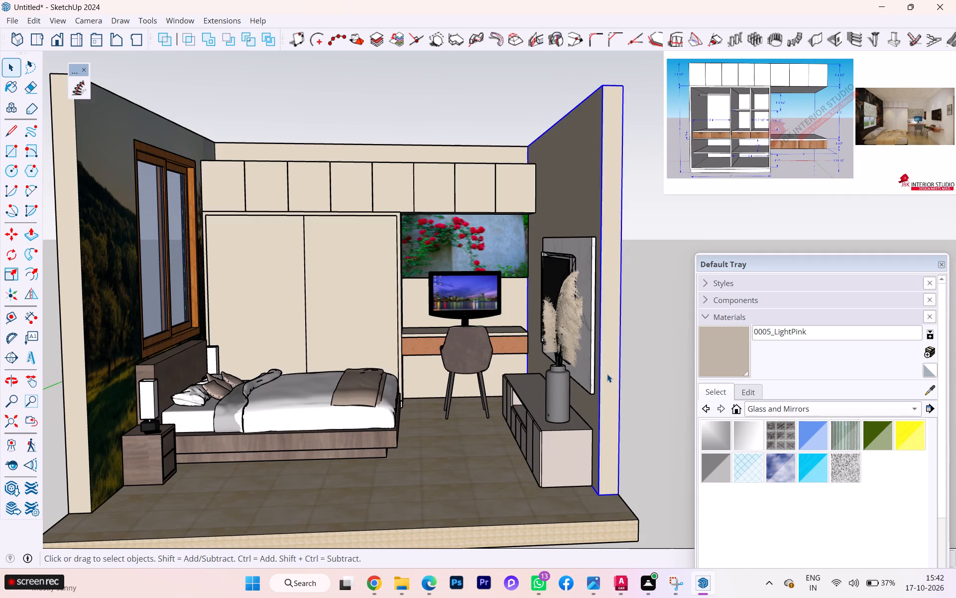
key("p")
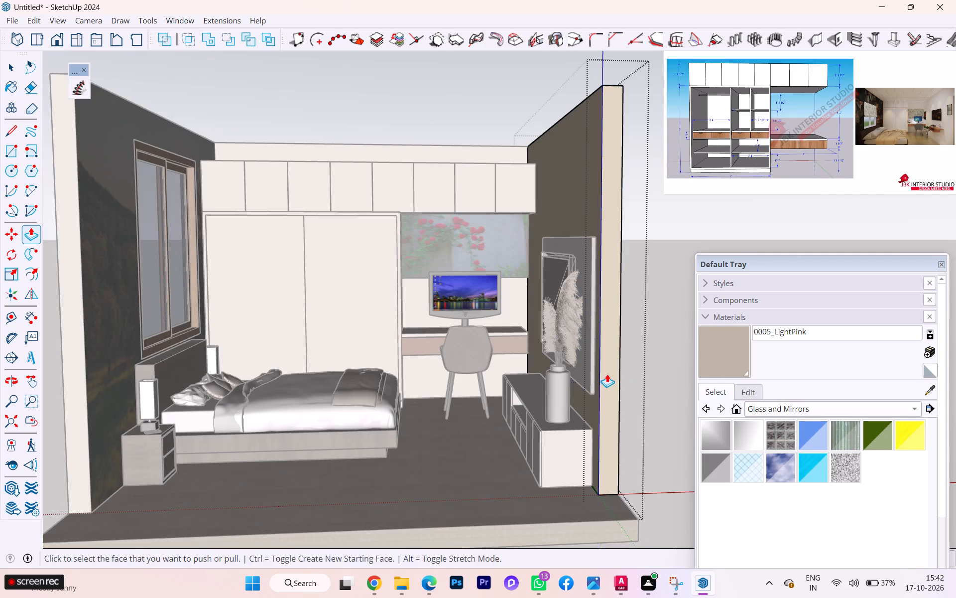
left_click(607, 374)
left_click(543, 519)
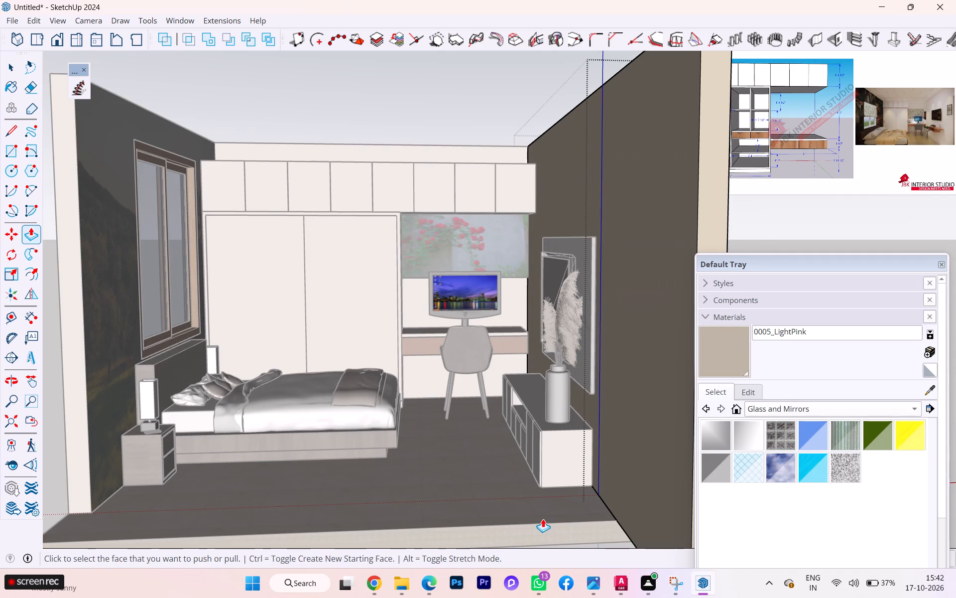
key("ctrl+z")
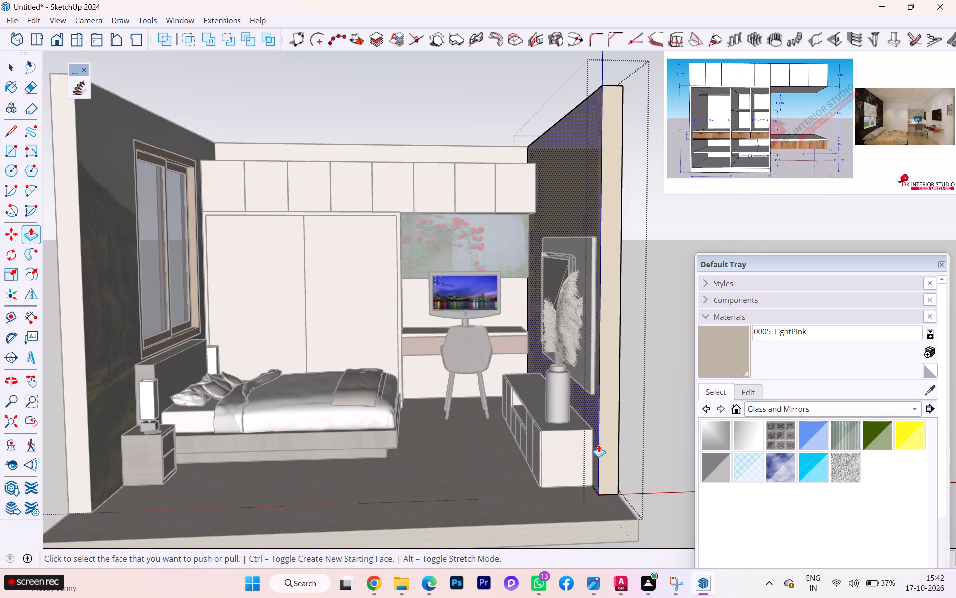
left_click(612, 427)
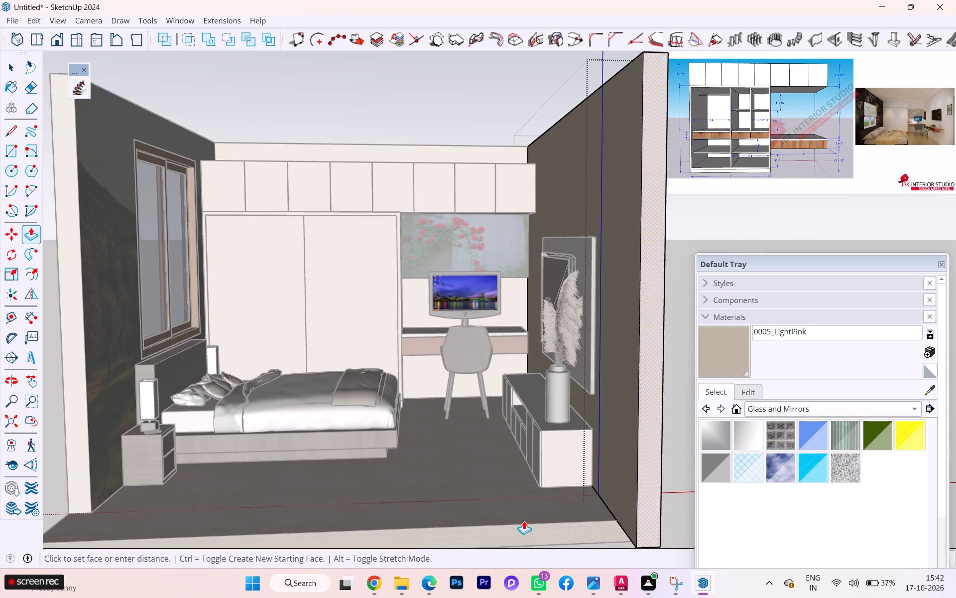
left_click(501, 527)
key("space")
left_click(669, 404)
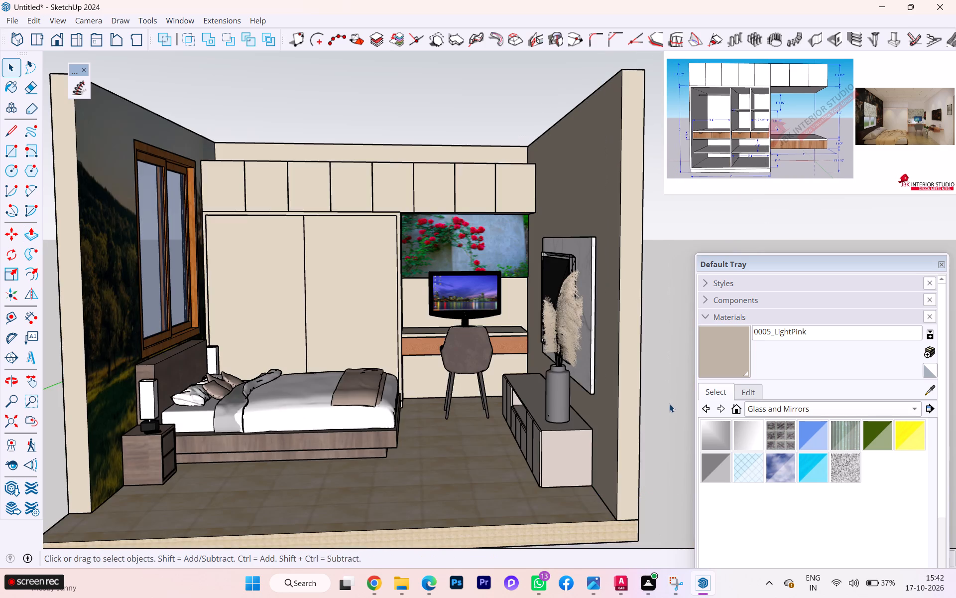
Push/Pull the window wall's front end face outward to line up with the floor slab's front edge.
scroll(652, 411, "down", 4)
scroll(274, 435, "up", 4)
left_click(263, 422)
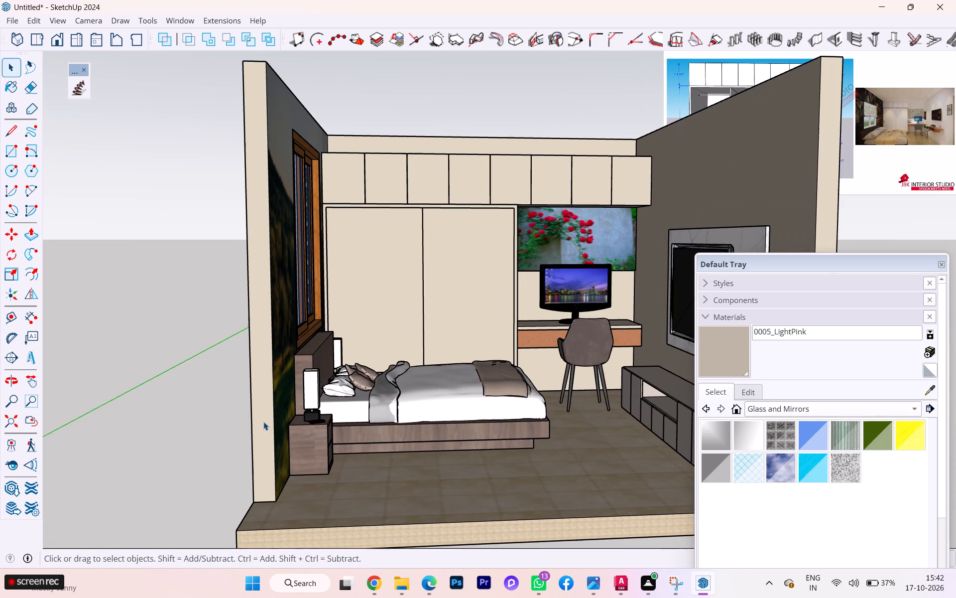
double_click(263, 422)
left_click(263, 422)
left_click(263, 422)
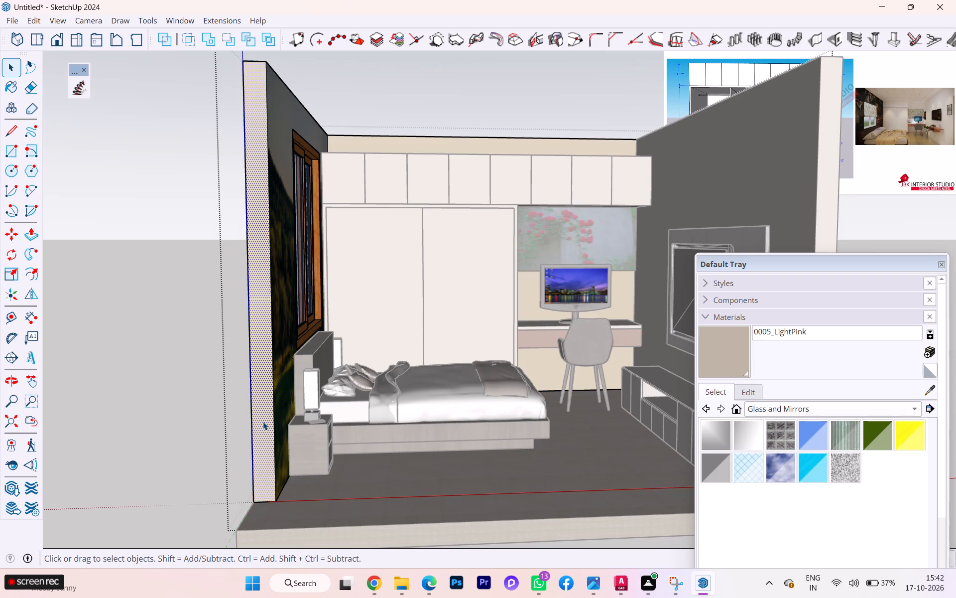
key("p")
left_click(263, 422)
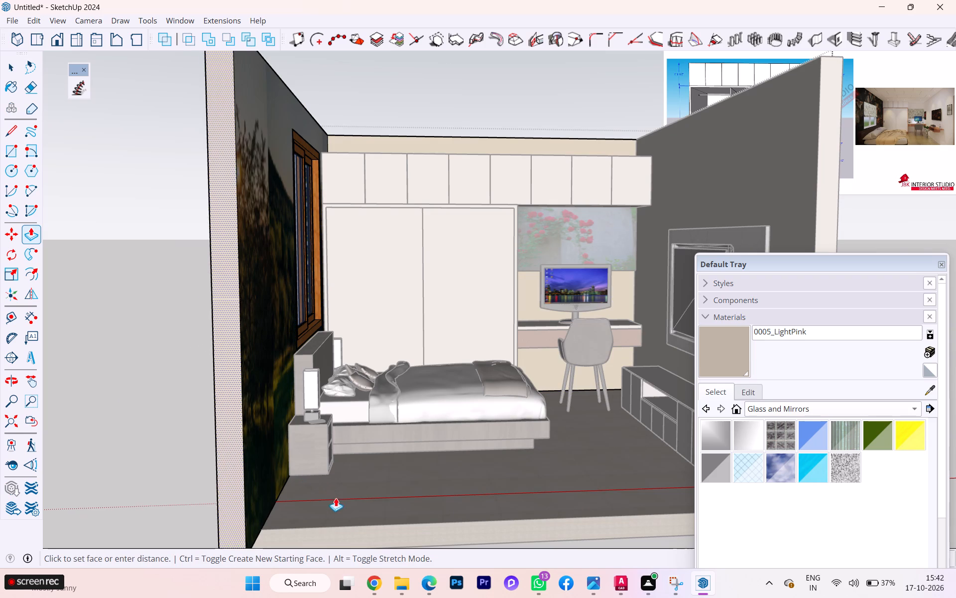
left_click(325, 526)
key("space")
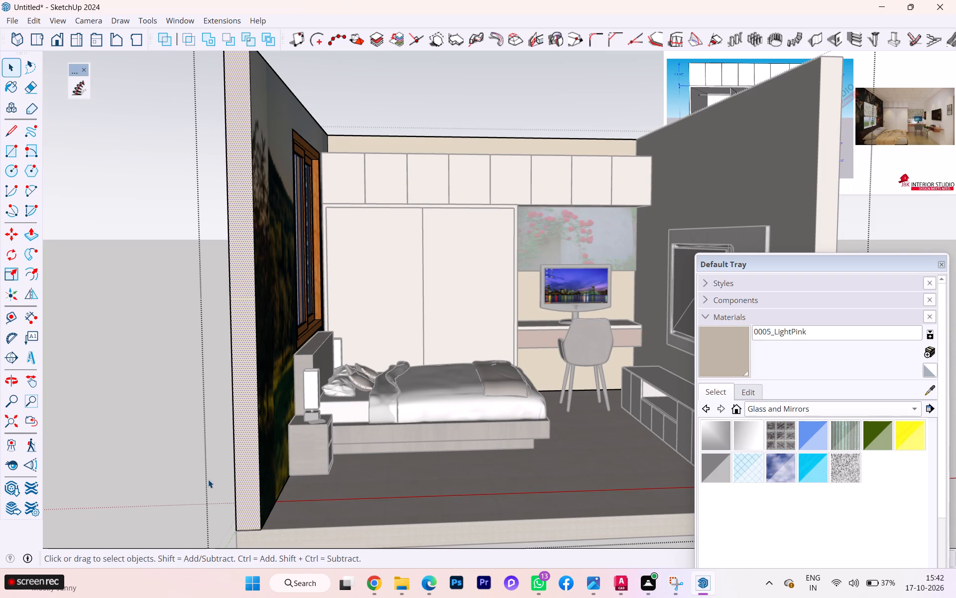
left_click(168, 466)
Examine the extended room from the open front, checking the walls, floor, bed, wardrobe, study unit and TV unit.
scroll(168, 466, "down", 3)
scroll(328, 434, "up", 3)
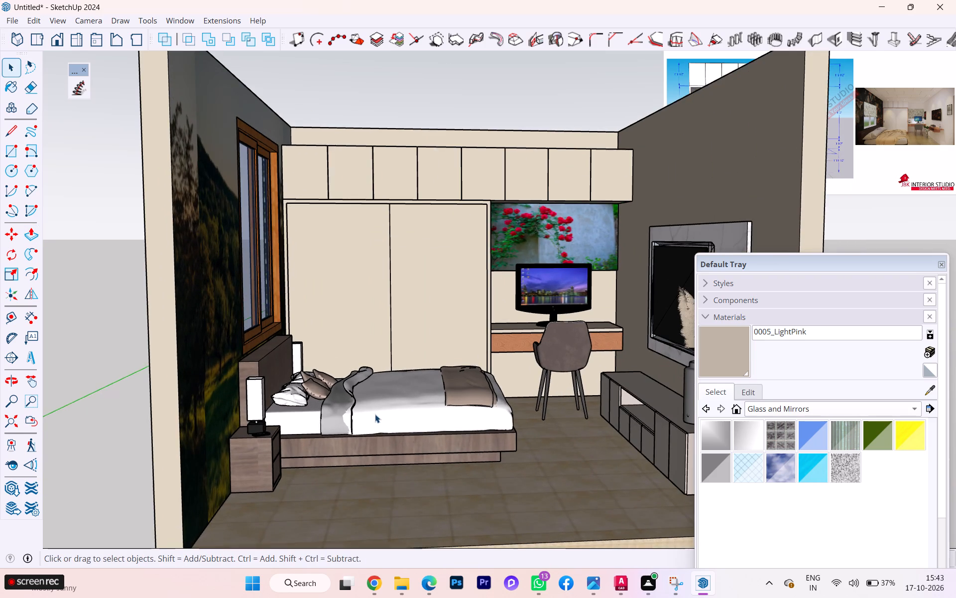
scroll(352, 415, "down", 1)
scroll(145, 406, "down", 1)
scroll(144, 407, "up", 1)
scroll(427, 409, "down", 1)
scroll(150, 412, "down", 1)
scroll(149, 412, "up", 1)
scroll(149, 412, "down", 3)
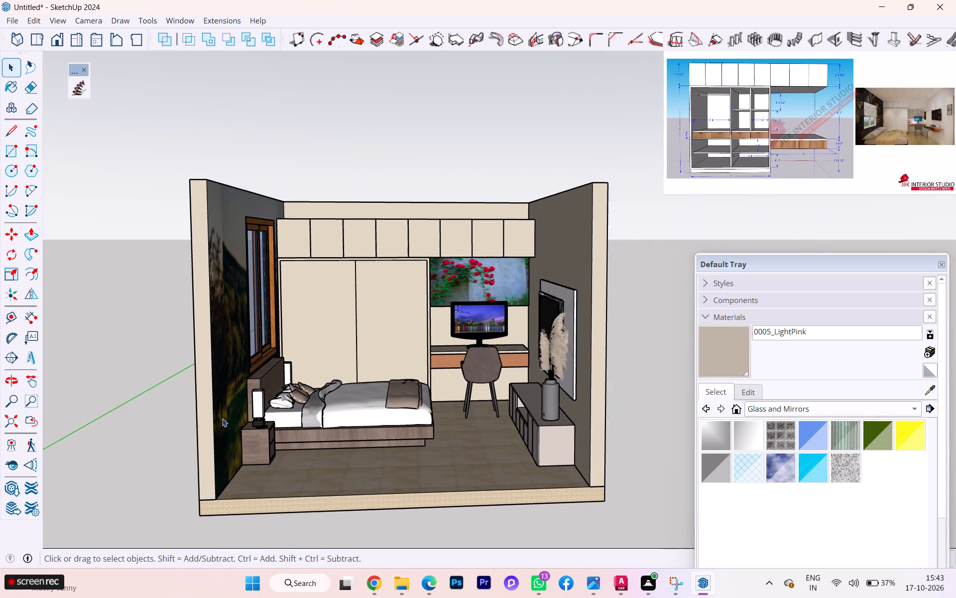
middle_click_drag(434, 399, 428, 392)
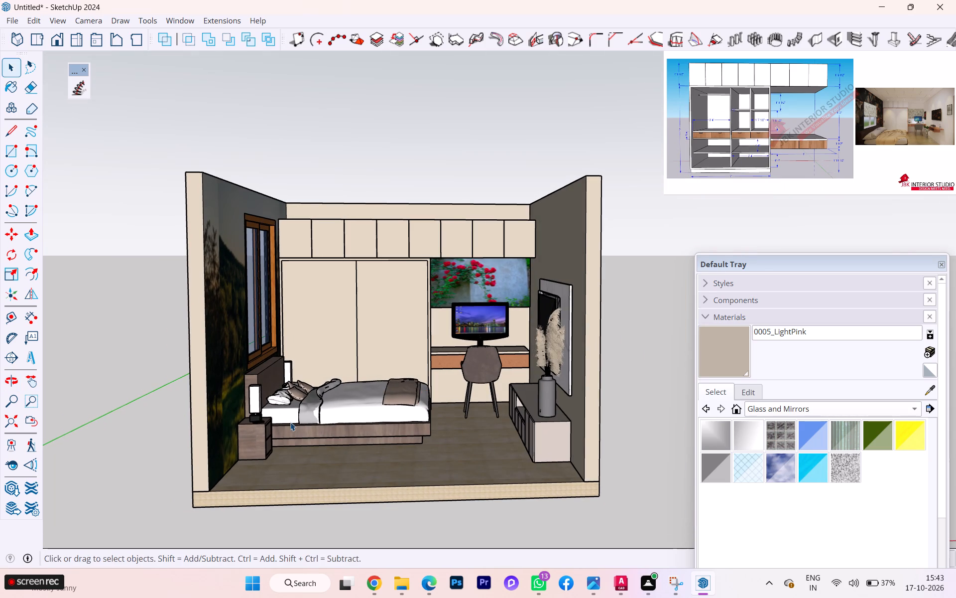
middle_click_drag(214, 429, 204, 409)
middle_click(505, 423)
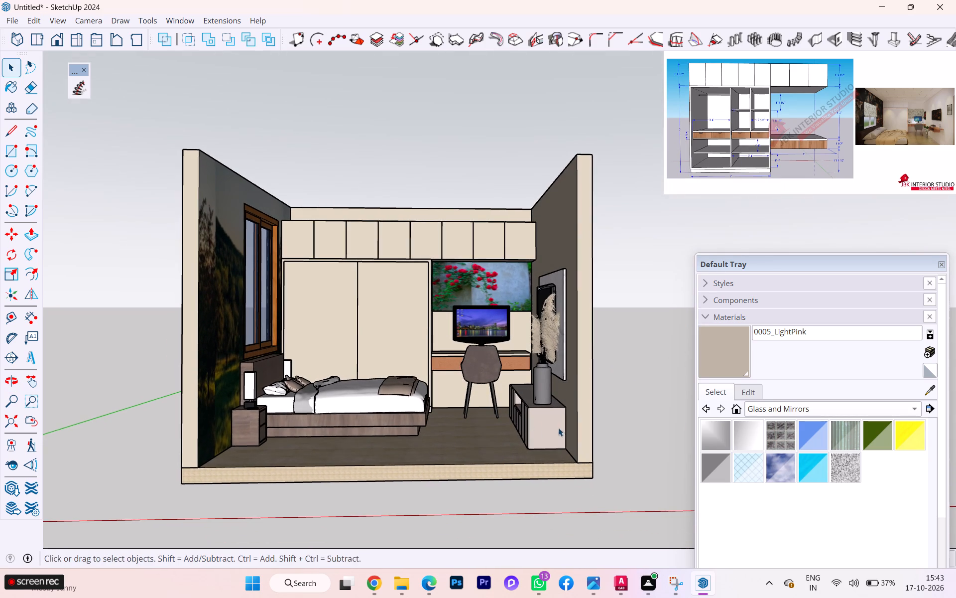
middle_click(564, 427)
scroll(575, 433, "up", 4)
scroll(587, 412, "down", 2)
middle_click_drag(593, 414, 594, 414)
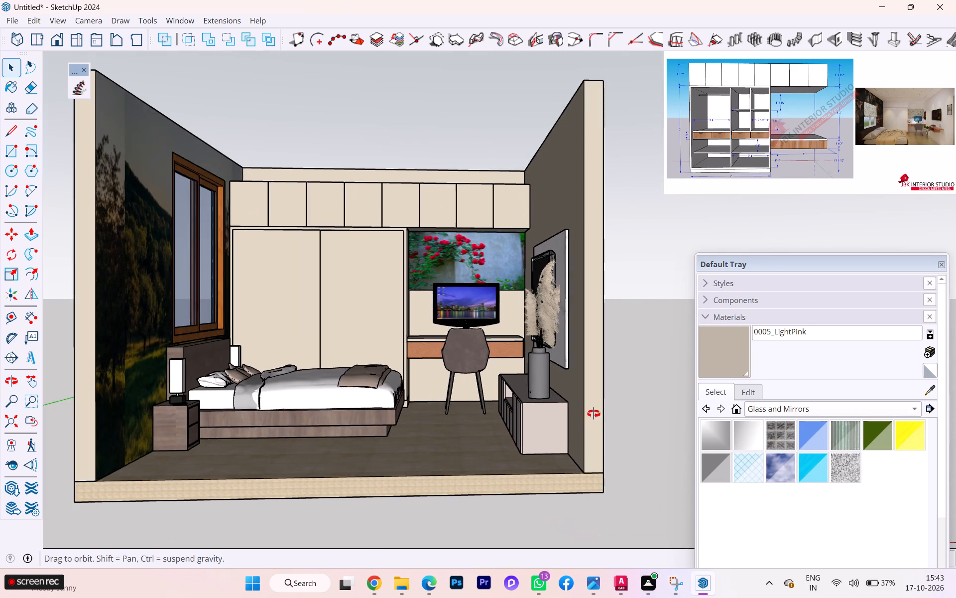
middle_click_drag(594, 414, 594, 443)
scroll(626, 284, "down", 1)
middle_click_drag(626, 283, 648, 285)
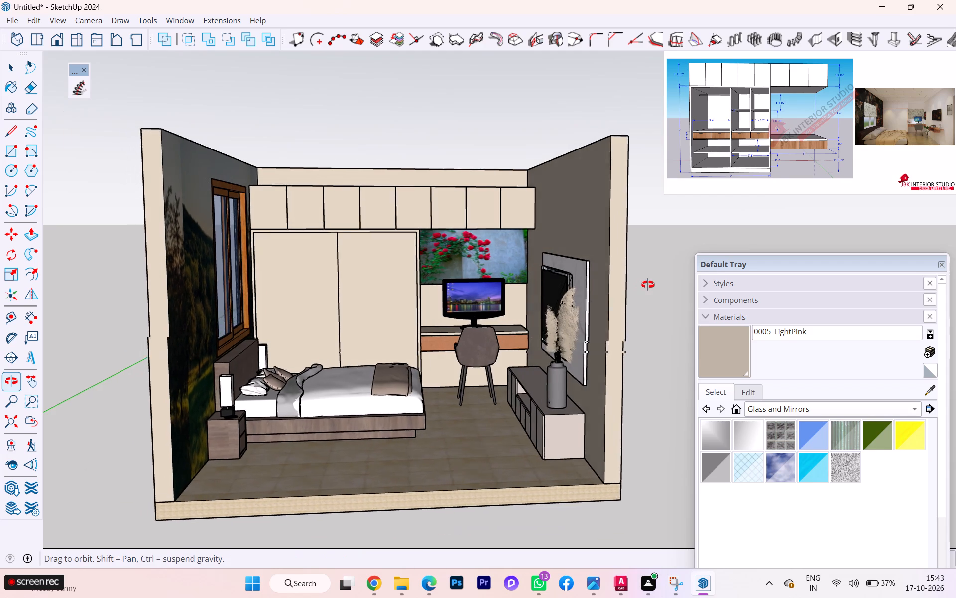
middle_click_drag(648, 285, 651, 285)
middle_click_drag(168, 383, 140, 347)
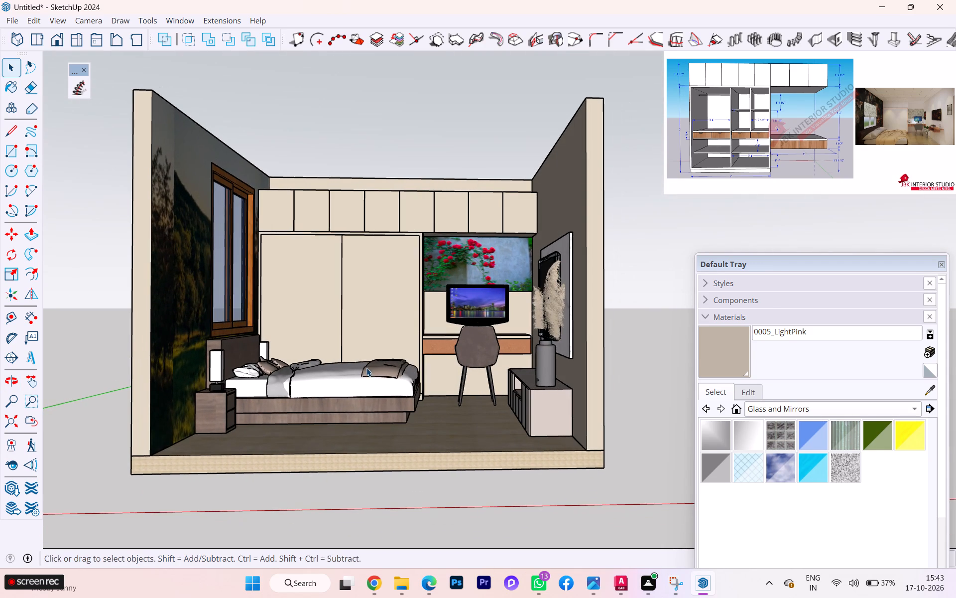
scroll(296, 264, "up", 3)
scroll(363, 272, "down", 1)
middle_click_drag(364, 272, 364, 274)
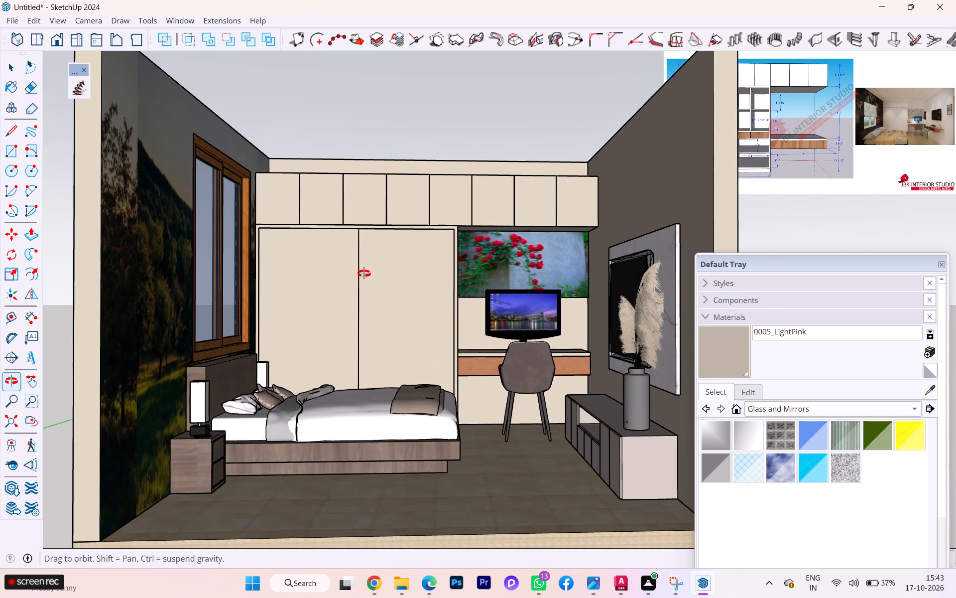
middle_click_drag(364, 274, 366, 301)
scroll(351, 290, "down", 1)
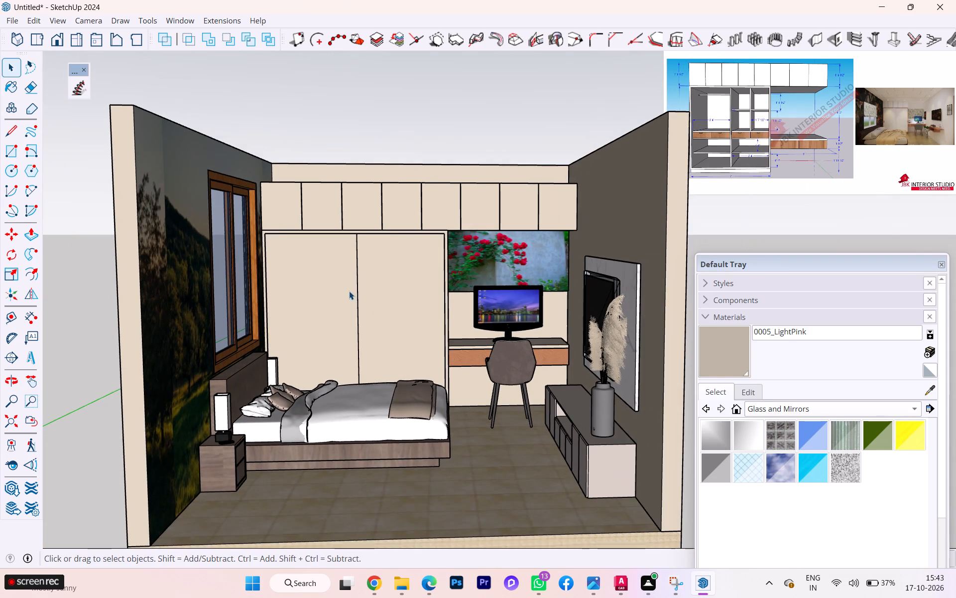
scroll(349, 292, "down", 1)
middle_click_drag(348, 293, 347, 321)
scroll(342, 303, "up", 2)
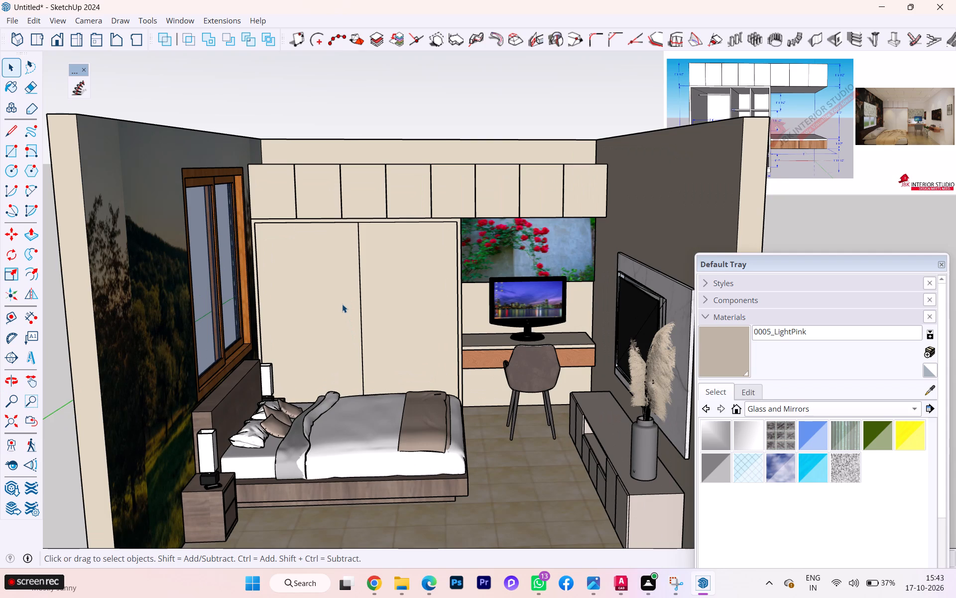
scroll(341, 306, "down", 1)
scroll(341, 306, "up", 1)
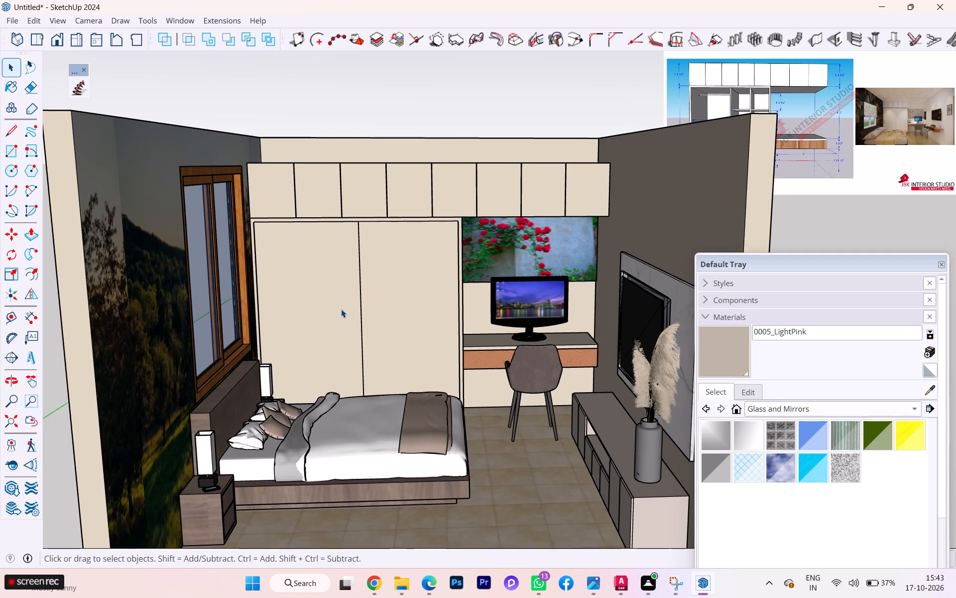
scroll(341, 309, "down", 1)
middle_click_drag(341, 309, 339, 317)
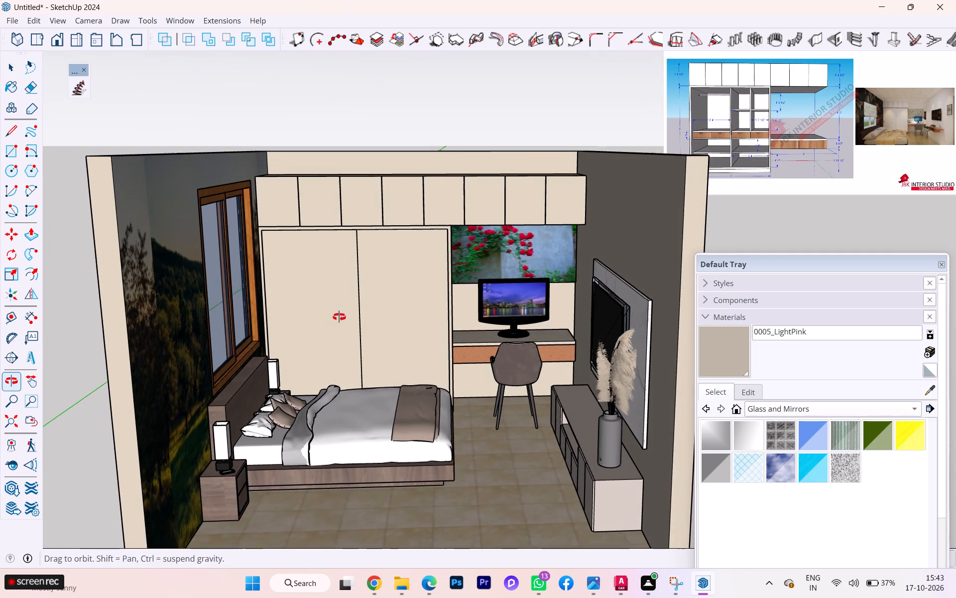
middle_click_drag(339, 317, 339, 317)
scroll(339, 318, "up", 1)
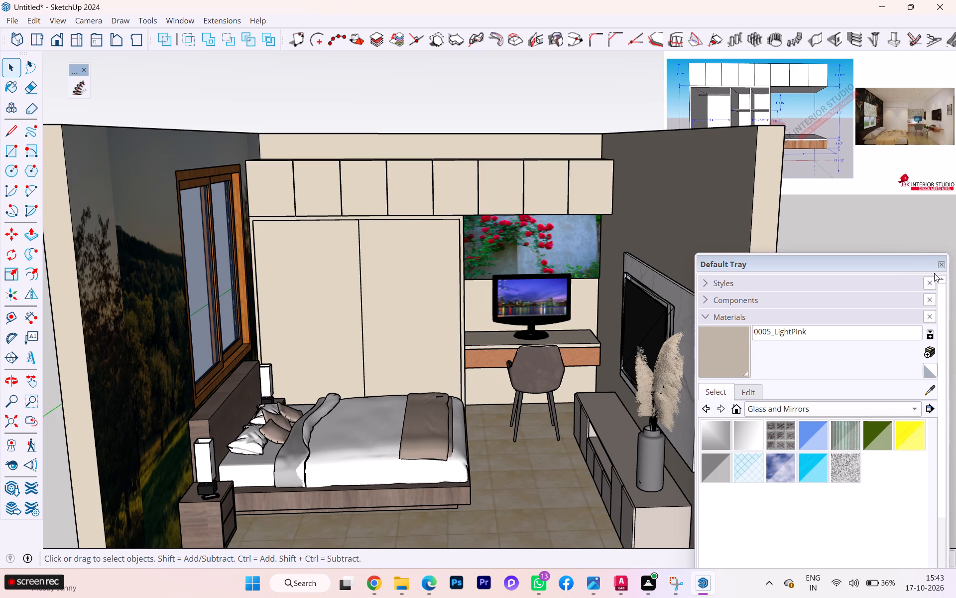
Narrow the Default Tray so more of the bedroom model is uncovered.
left_click_drag(696, 356, 787, 337)
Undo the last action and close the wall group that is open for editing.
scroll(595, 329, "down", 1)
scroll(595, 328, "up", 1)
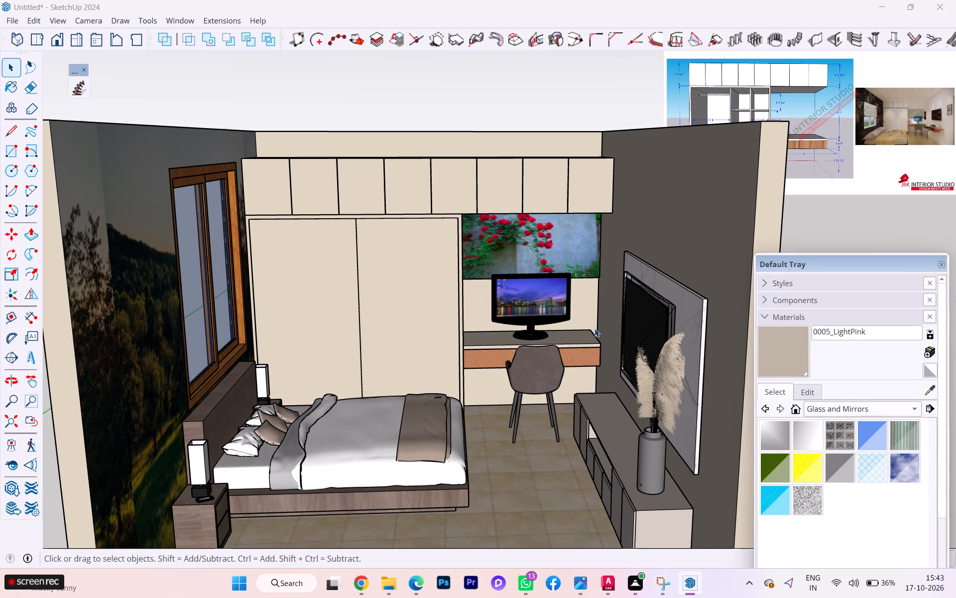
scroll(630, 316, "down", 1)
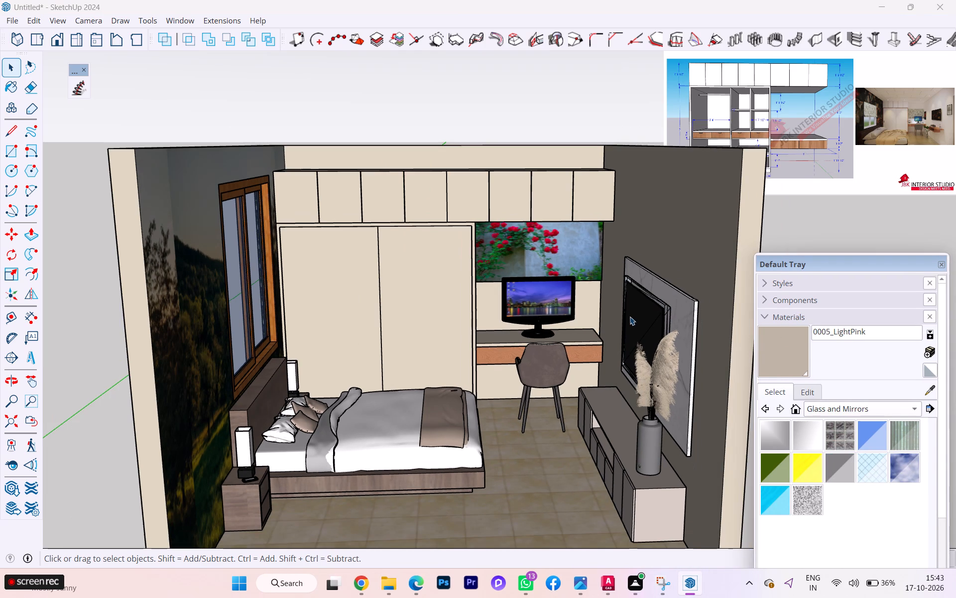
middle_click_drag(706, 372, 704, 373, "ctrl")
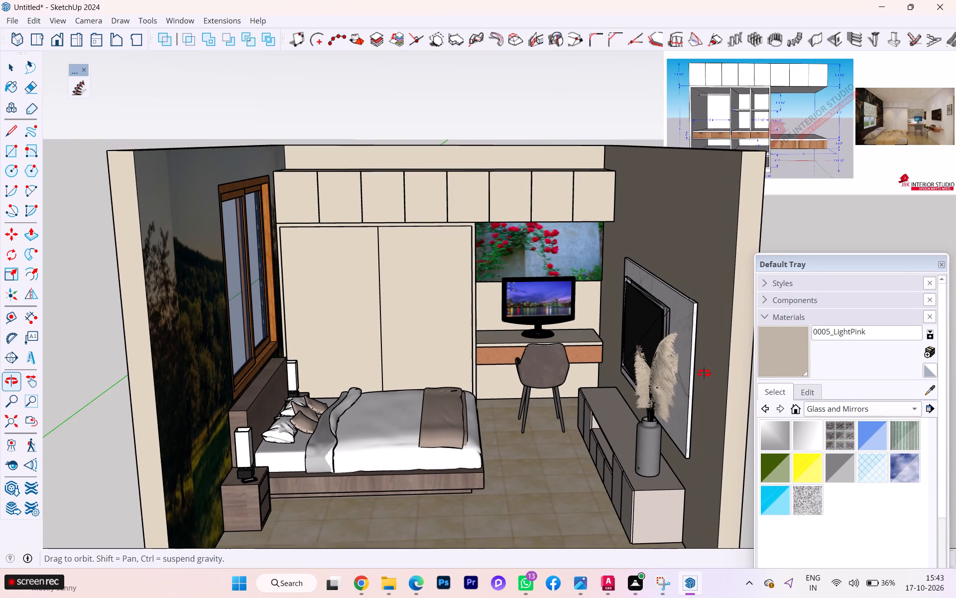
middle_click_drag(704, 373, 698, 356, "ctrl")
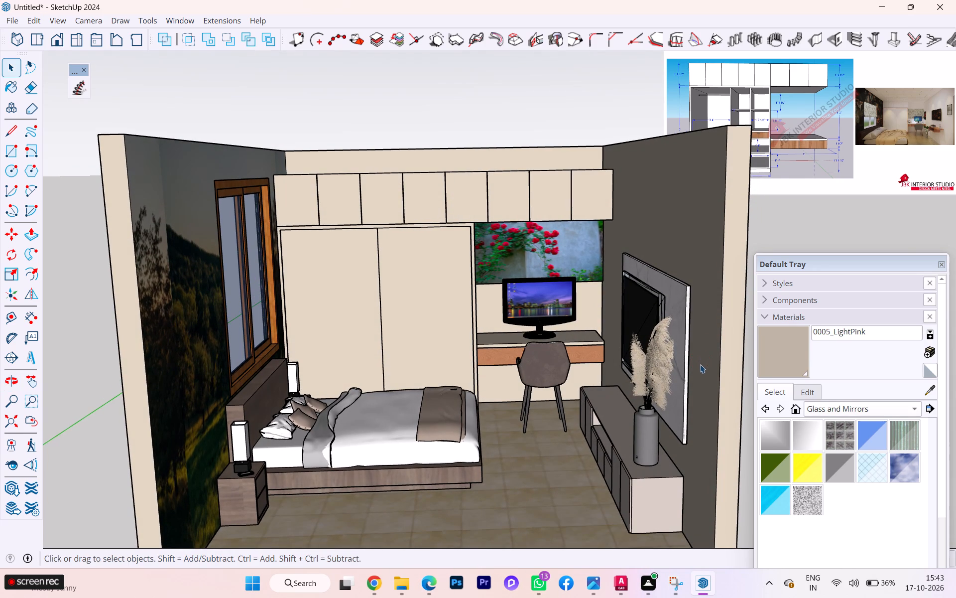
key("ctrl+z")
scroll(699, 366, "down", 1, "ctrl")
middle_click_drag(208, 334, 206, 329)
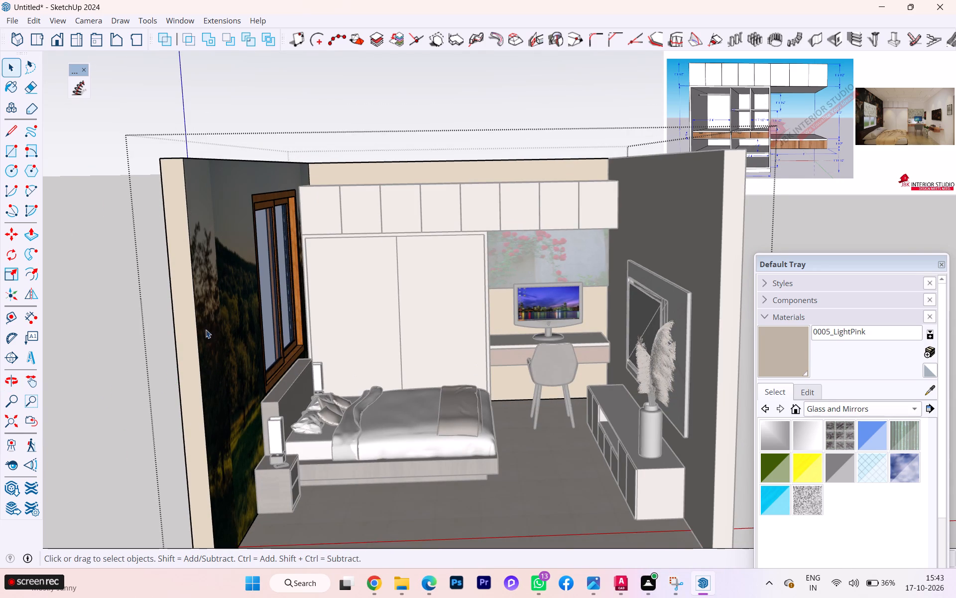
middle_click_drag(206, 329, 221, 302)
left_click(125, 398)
Examine the furnished room from the open front, from a distance and up close, including how floor slab and side walls line up.
scroll(144, 383, "down", 1)
middle_click_drag(144, 380, 144, 378)
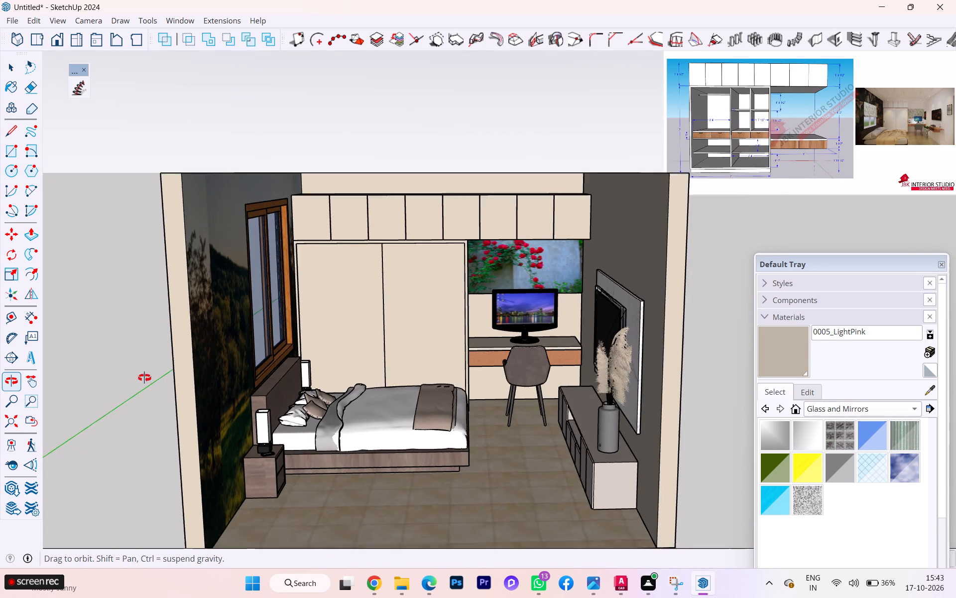
middle_click_drag(144, 378, 159, 334)
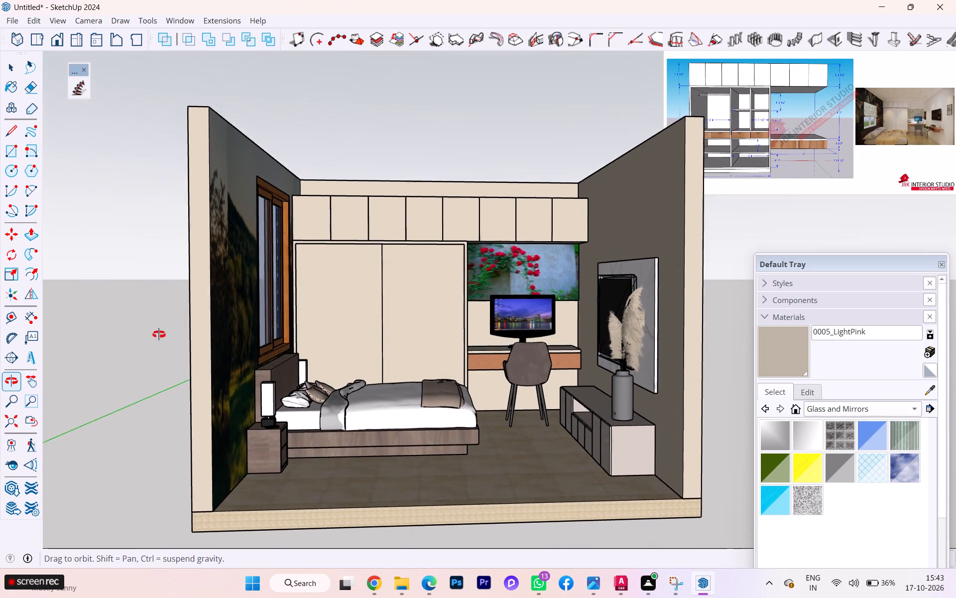
middle_click_drag(159, 334, 159, 329)
scroll(647, 477, "down", 3)
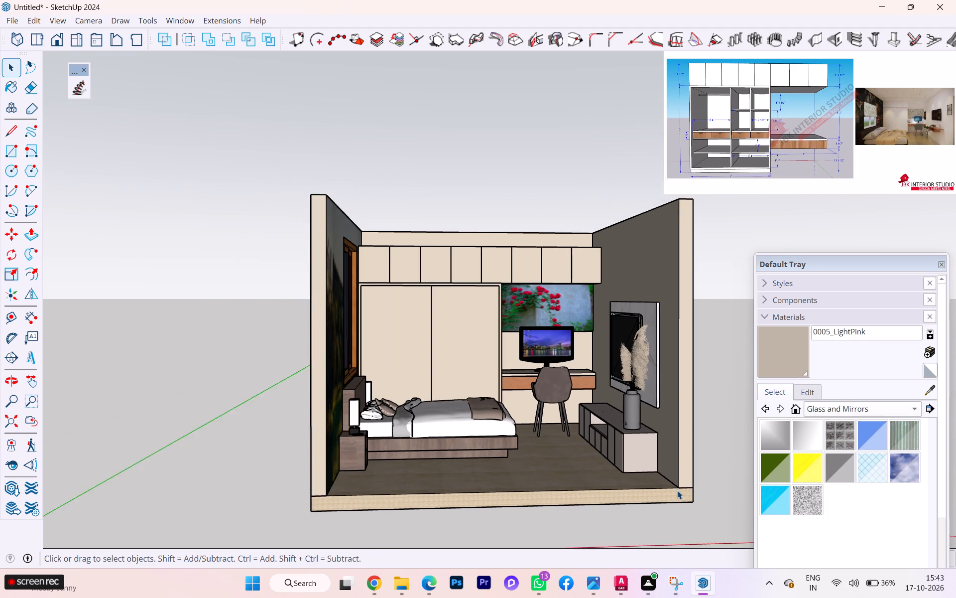
scroll(677, 490, "down", 2)
scroll(677, 495, "up", 1)
scroll(664, 495, "down", 2)
middle_click_drag(687, 509, 657, 527)
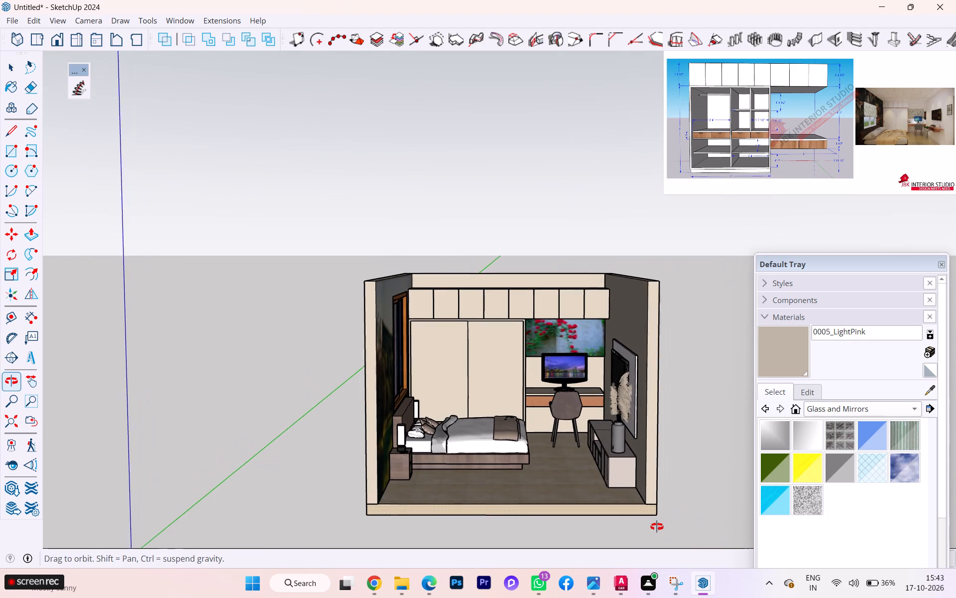
middle_click_drag(657, 527, 663, 545)
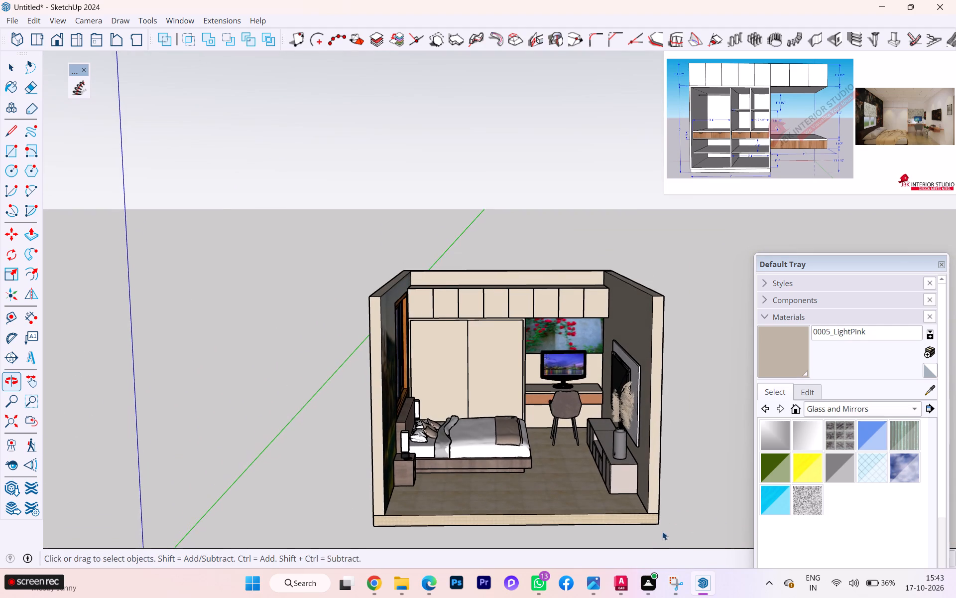
scroll(664, 416, "up", 2)
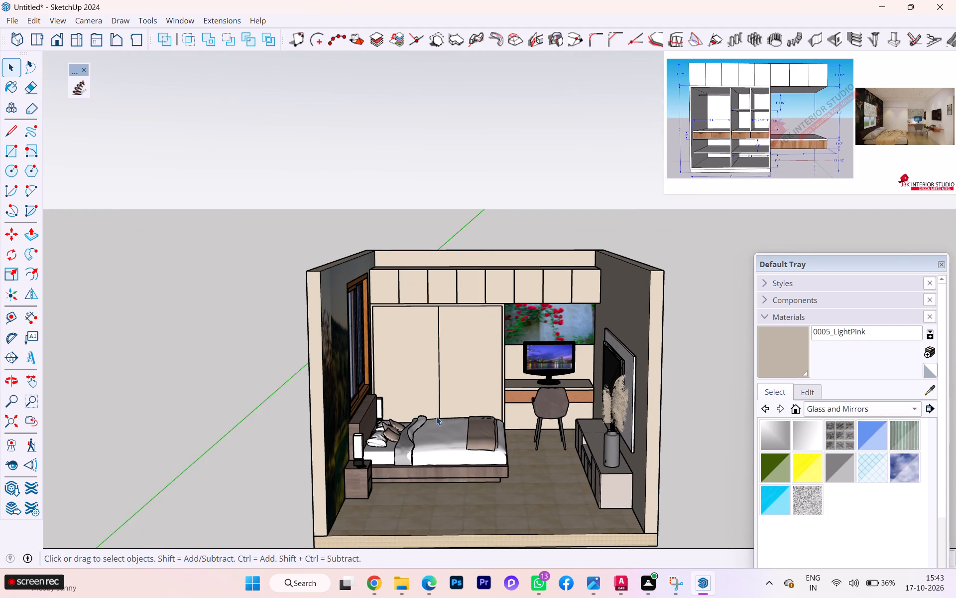
scroll(436, 417, "up", 2)
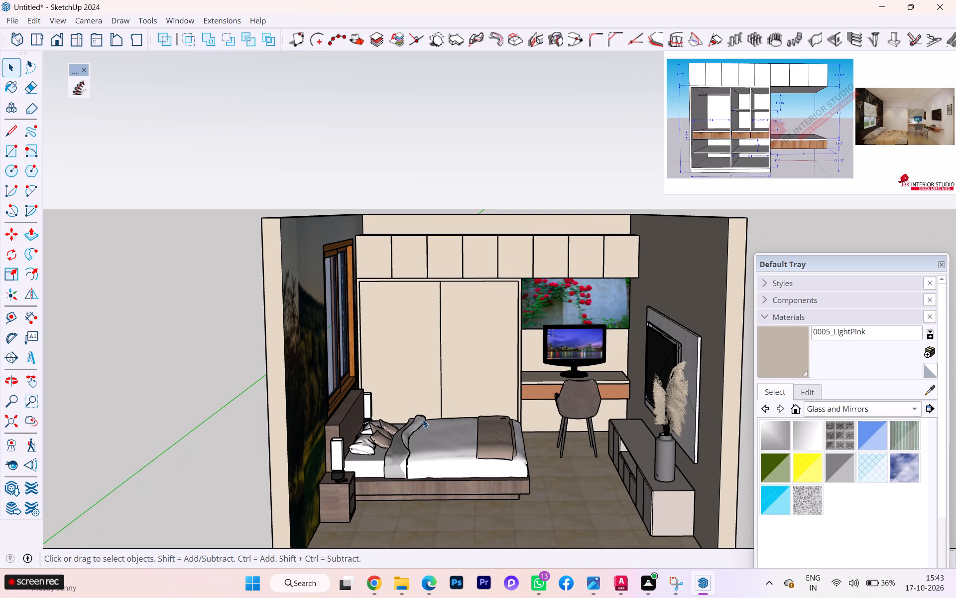
scroll(423, 419, "up", 1)
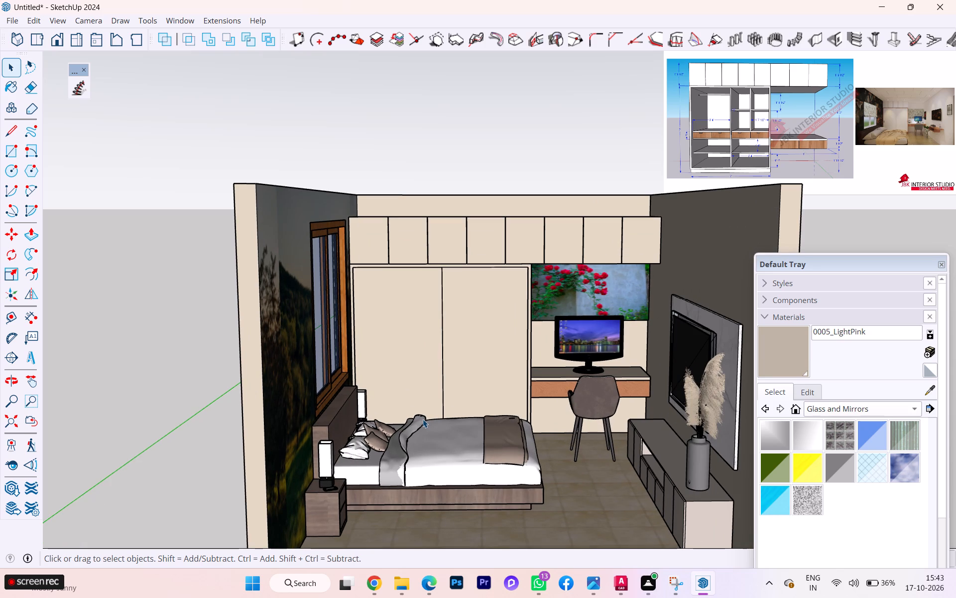
scroll(283, 213, "up", 2)
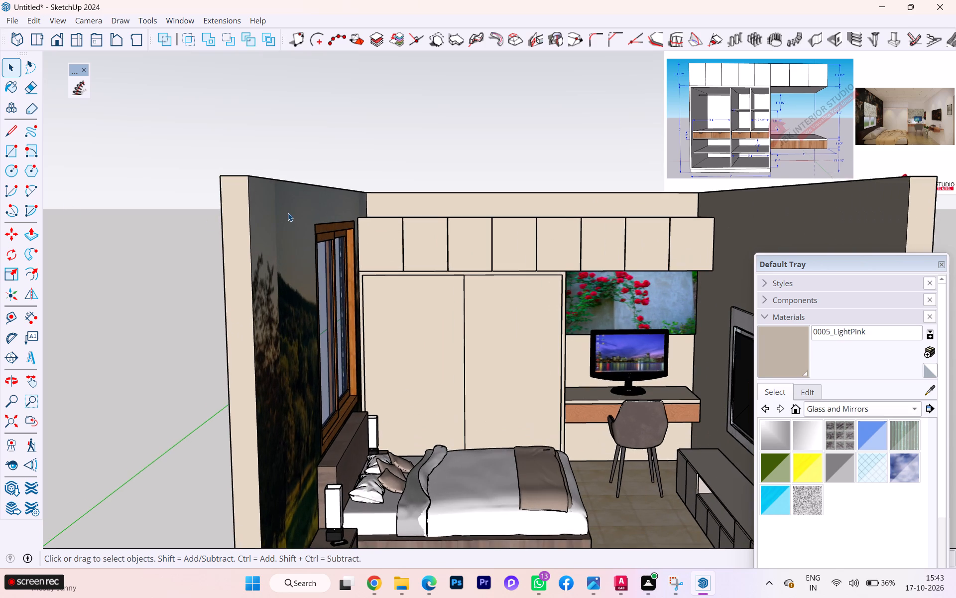
scroll(288, 213, "down", 2)
scroll(475, 234, "down", 1)
scroll(855, 435, "down", 2)
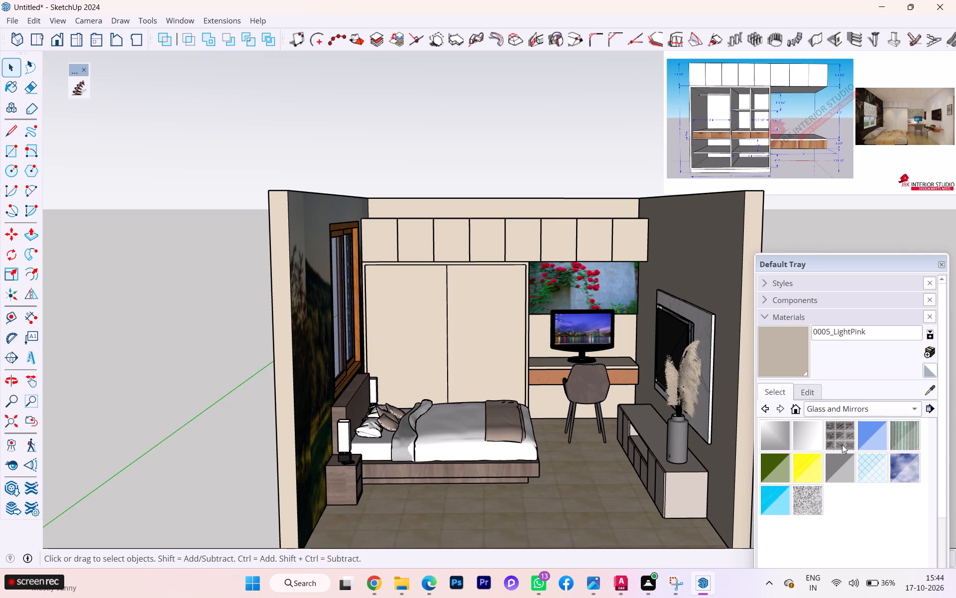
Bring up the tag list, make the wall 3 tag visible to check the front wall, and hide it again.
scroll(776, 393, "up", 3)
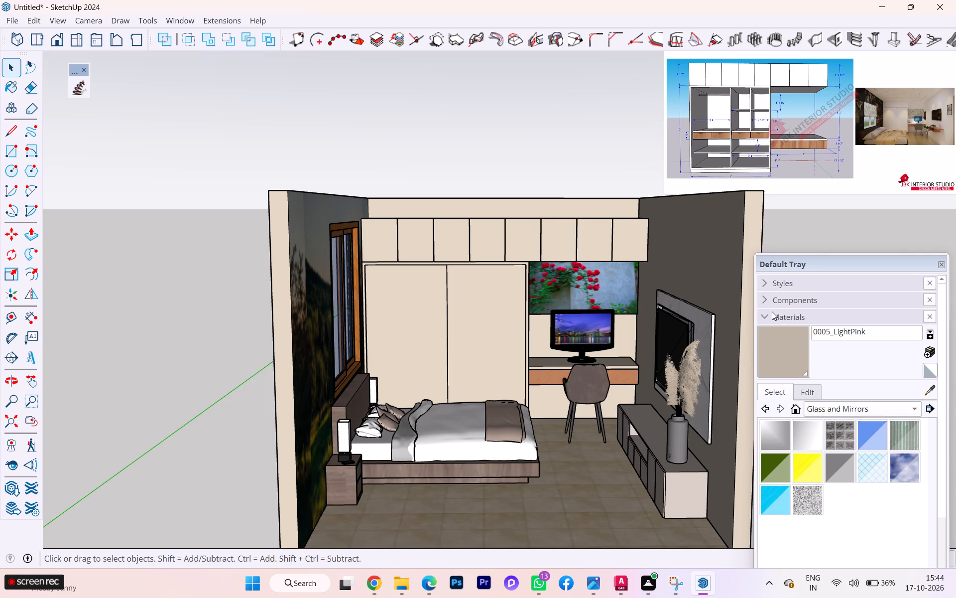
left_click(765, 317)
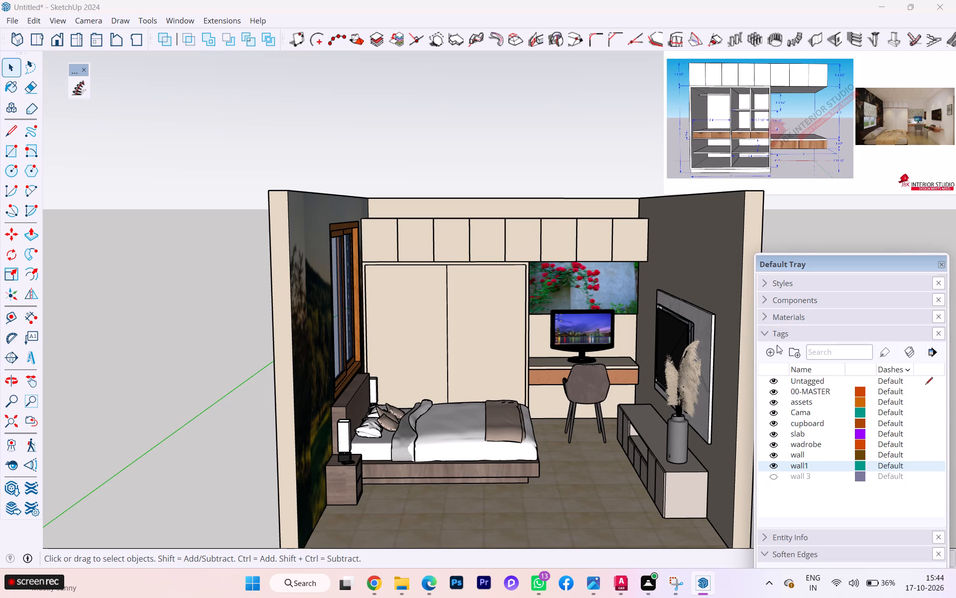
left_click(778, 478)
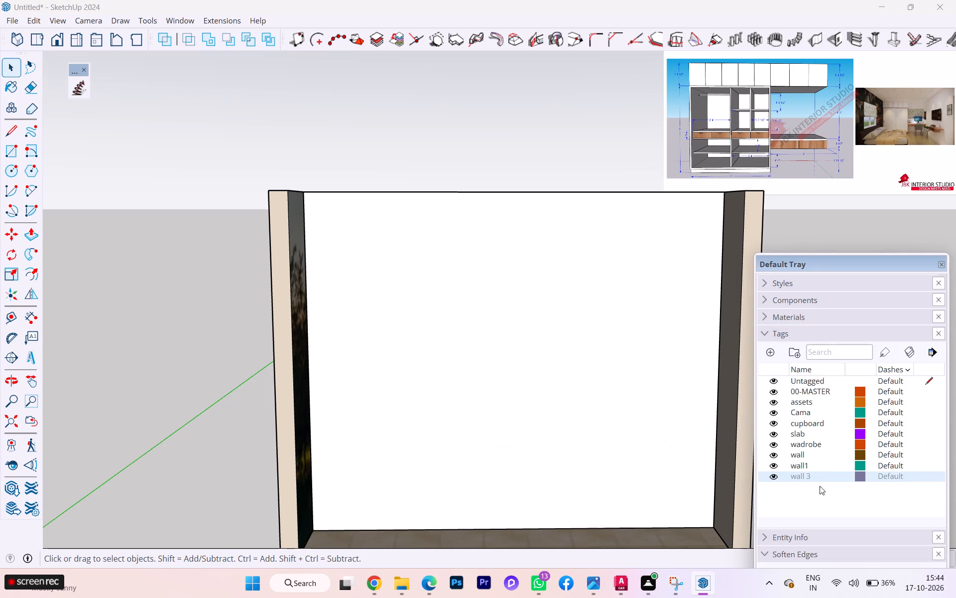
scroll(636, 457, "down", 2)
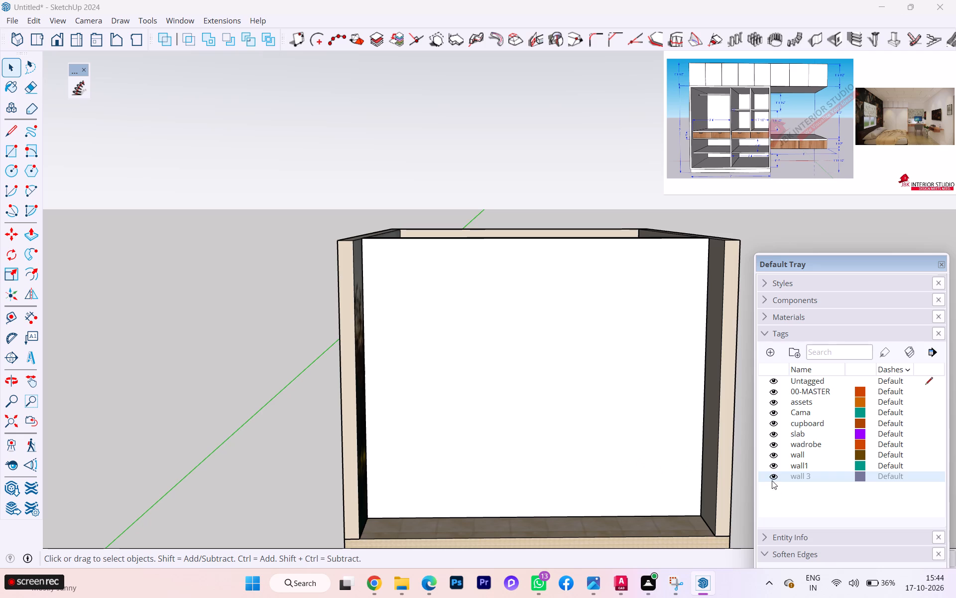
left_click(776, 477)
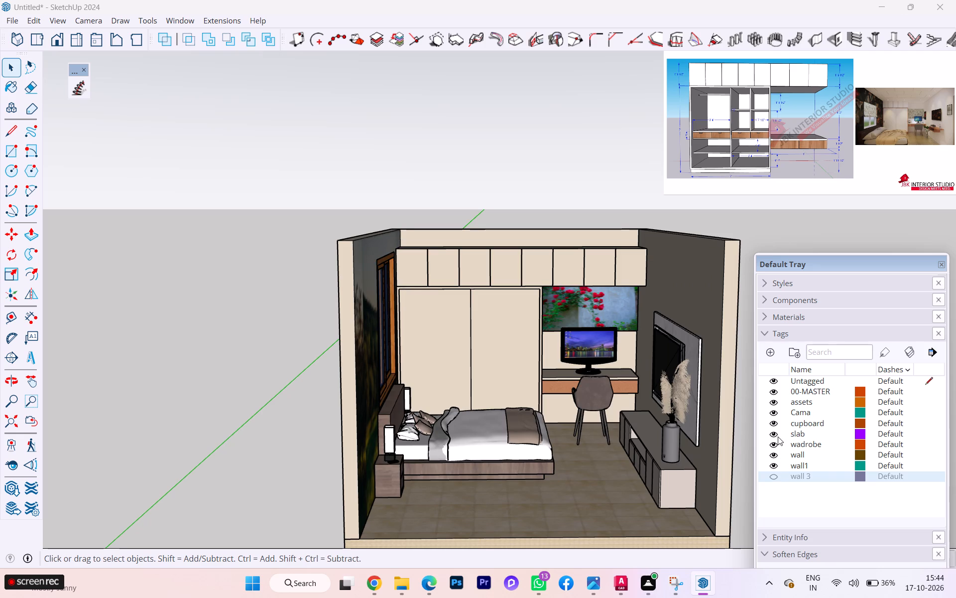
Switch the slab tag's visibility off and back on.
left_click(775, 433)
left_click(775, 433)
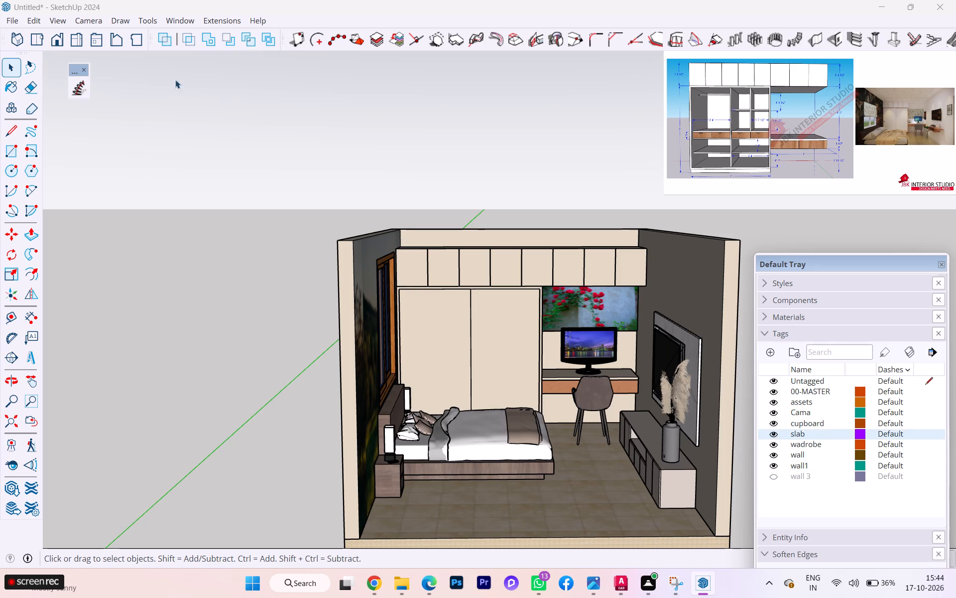
Unhide hidden geometry in the model.
left_click(37, 19)
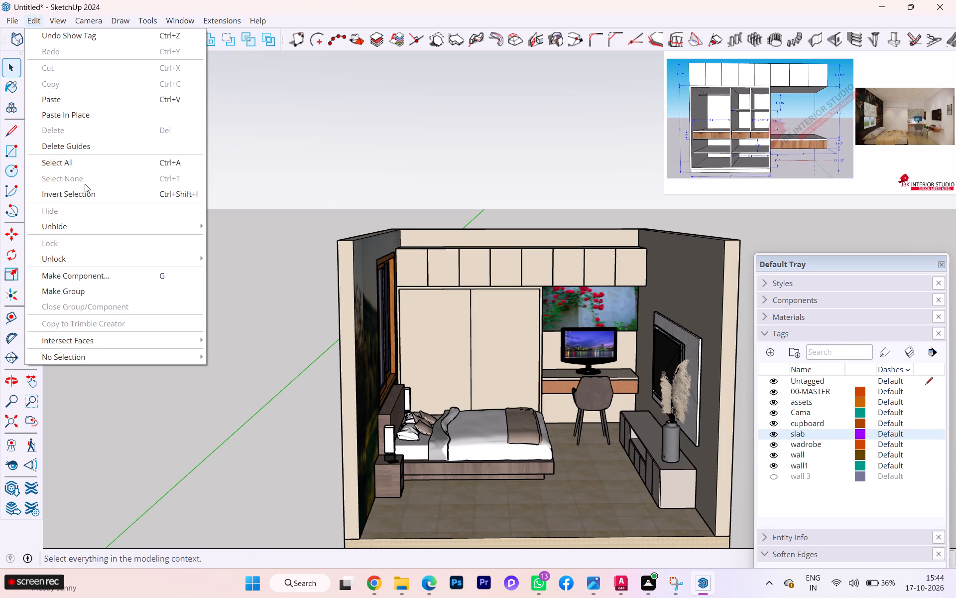
left_click(69, 223)
left_click(259, 243)
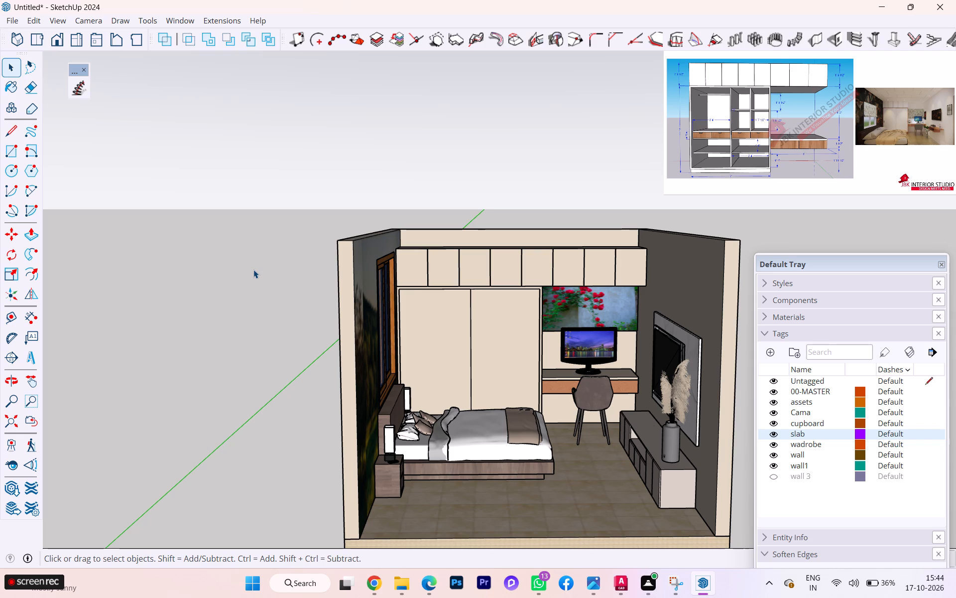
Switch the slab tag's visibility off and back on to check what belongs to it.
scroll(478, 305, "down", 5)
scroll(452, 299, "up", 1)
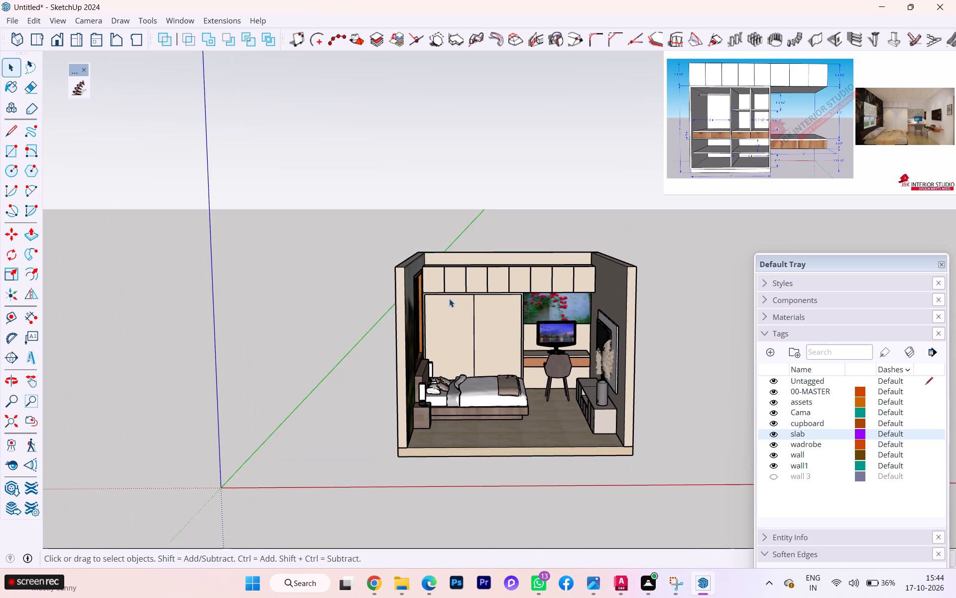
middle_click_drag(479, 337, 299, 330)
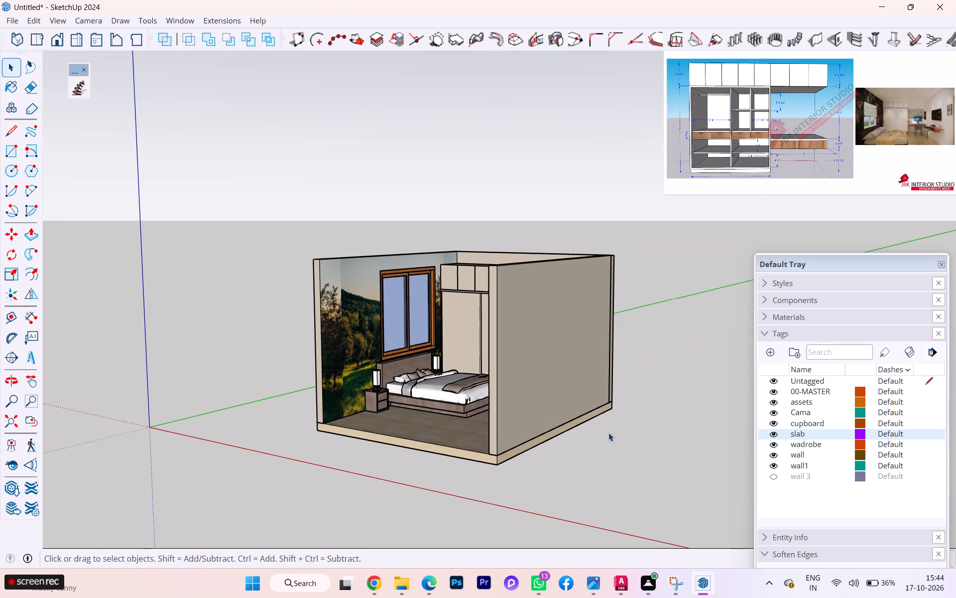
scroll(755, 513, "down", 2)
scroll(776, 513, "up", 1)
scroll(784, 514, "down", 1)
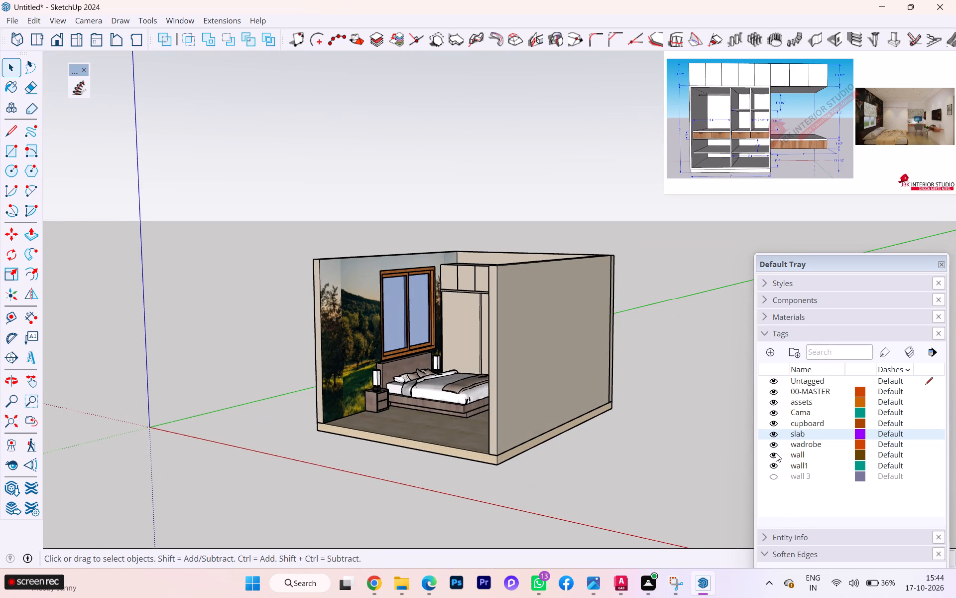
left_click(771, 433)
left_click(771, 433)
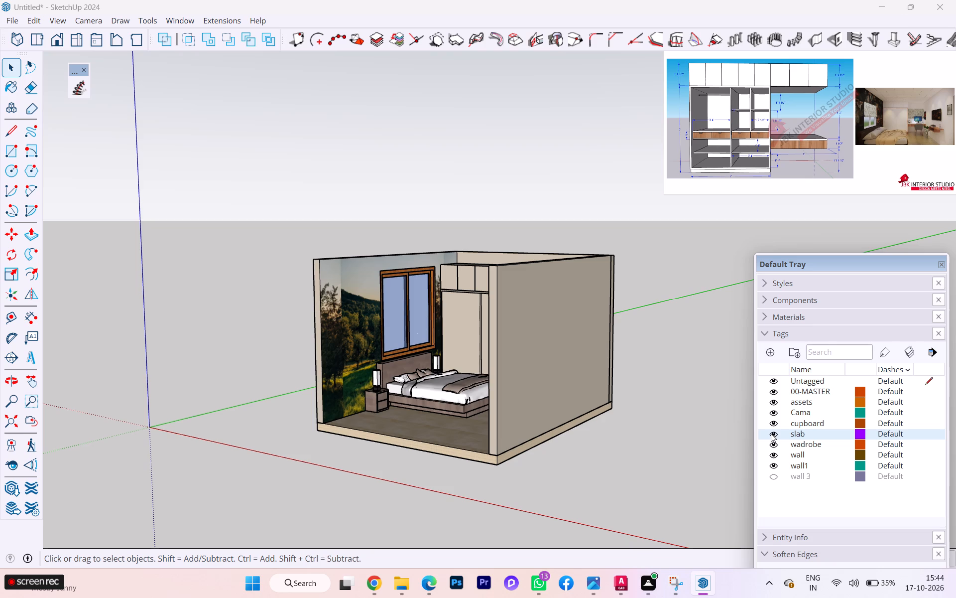
Examine the room from the front corner beside the TV wall and from above, checking window wall, bed, wardrobe, study unit and open top.
scroll(437, 446, "down", 1)
scroll(436, 446, "up", 5)
scroll(497, 431, "up", 3)
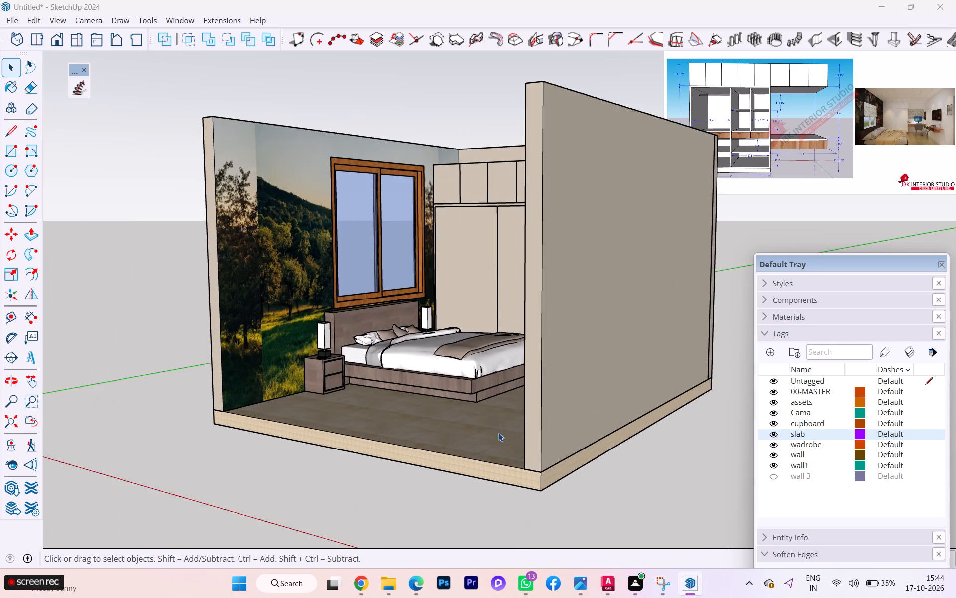
middle_click_drag(513, 445, 563, 487)
scroll(563, 487, "down", 1)
scroll(525, 426, "up", 3)
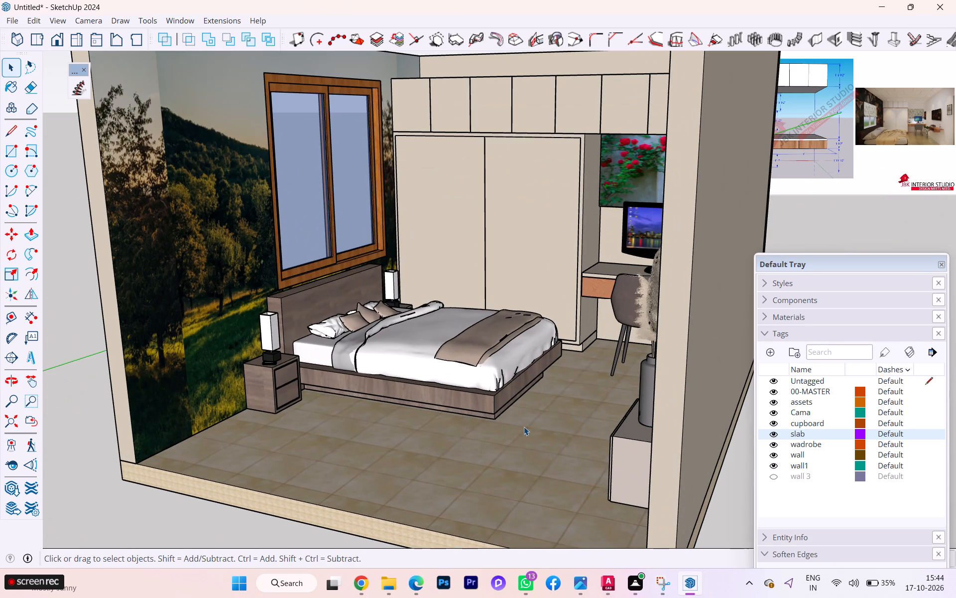
scroll(473, 441, "down", 2)
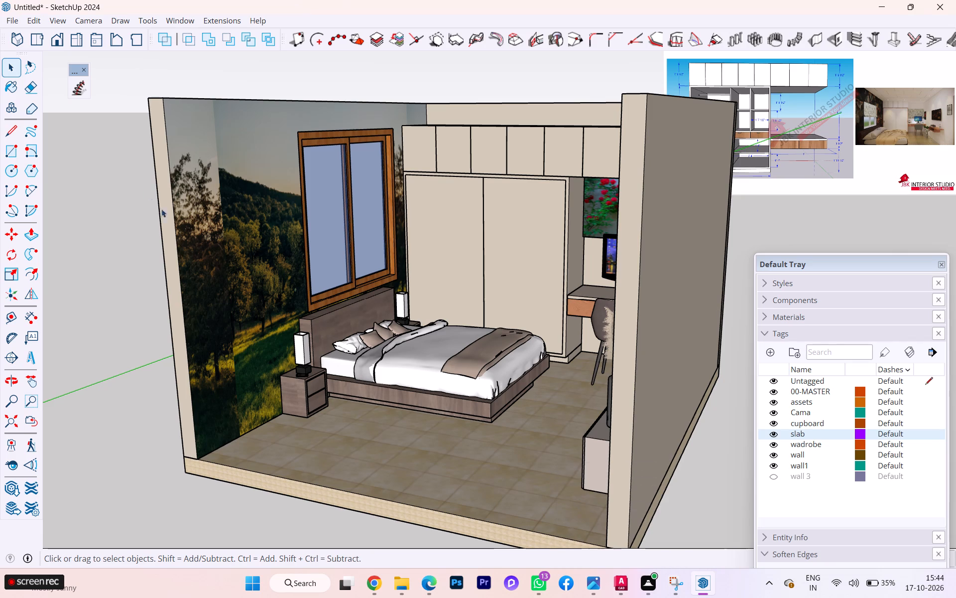
scroll(319, 290, "down", 1)
scroll(319, 290, "up", 1)
scroll(217, 248, "down", 2)
middle_click_drag(217, 248, 249, 254)
scroll(517, 187, "up", 4)
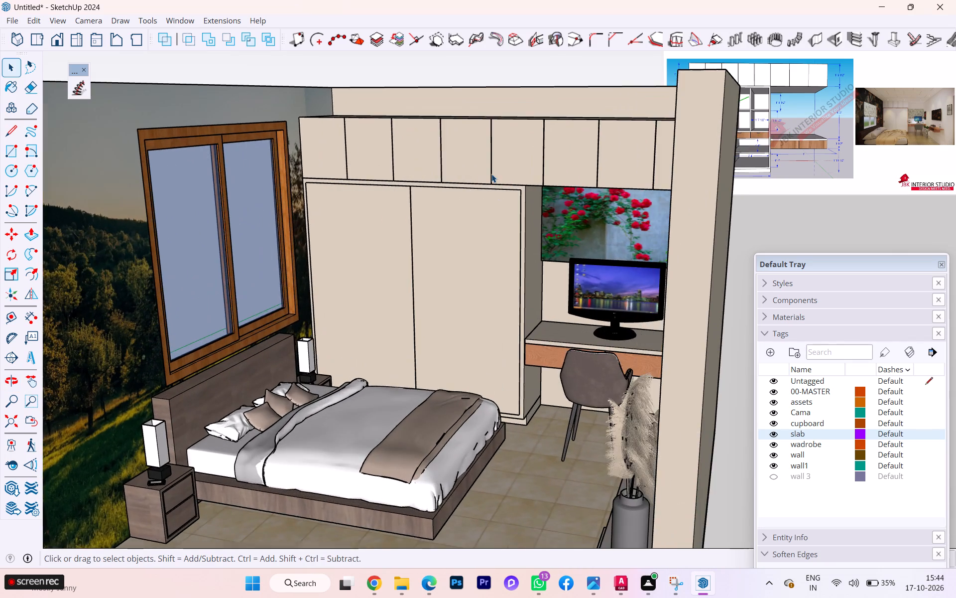
scroll(491, 174, "down", 2)
scroll(426, 157, "down", 2)
scroll(352, 150, "up", 3)
scroll(352, 150, "down", 3)
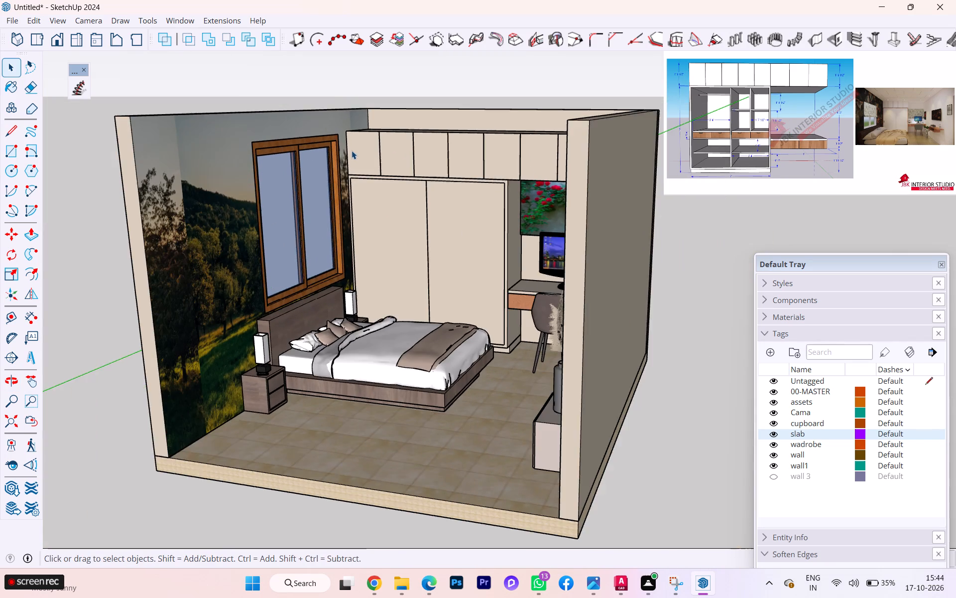
scroll(352, 150, "down", 1)
middle_click_drag(352, 152, 353, 213)
scroll(383, 146, "down", 5)
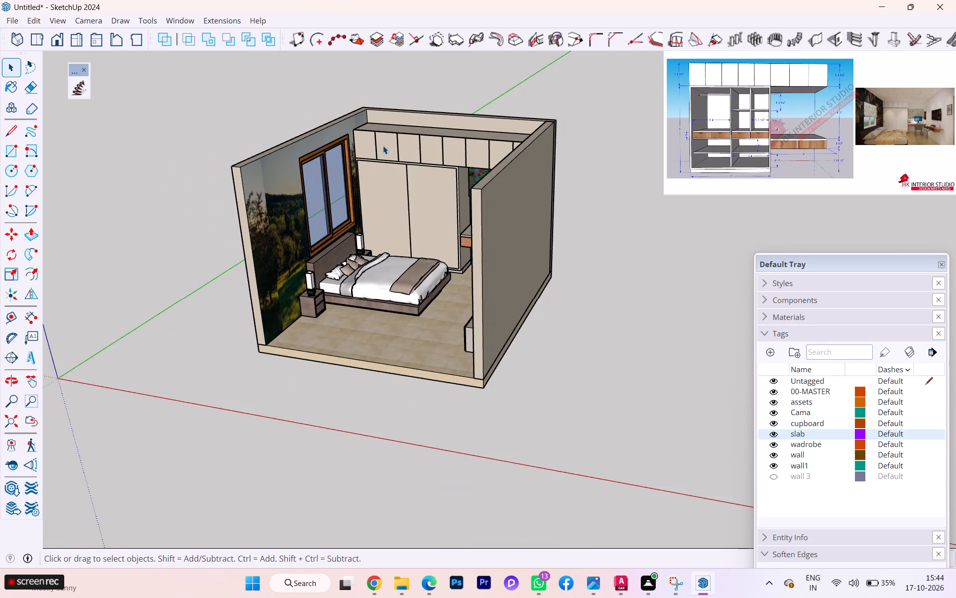
scroll(383, 146, "down", 2)
middle_click_drag(383, 146, 384, 169)
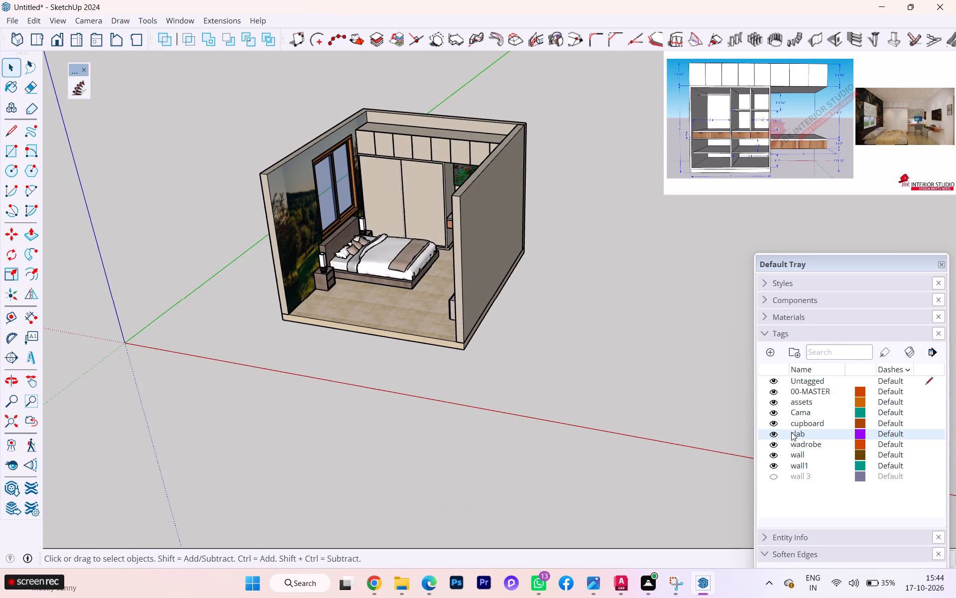
Hide the slab tag.
left_click(796, 430)
left_click(777, 436)
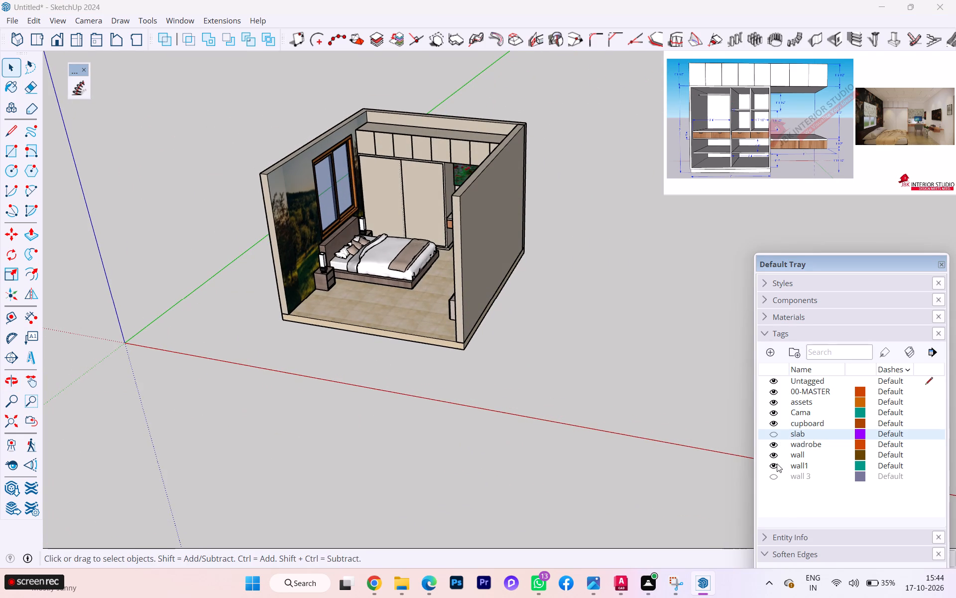
Switch the wall1, wall 3 and slab tags on and off to check what each controls, leaving only wall1 visible.
left_click(777, 463)
left_click(776, 463)
left_click(776, 463)
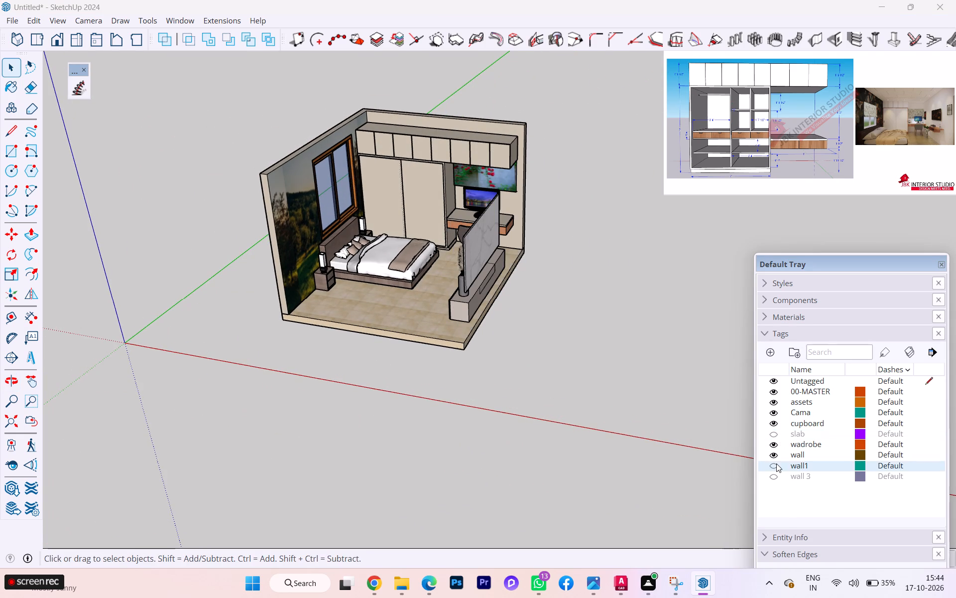
left_click(776, 463)
left_click(776, 463)
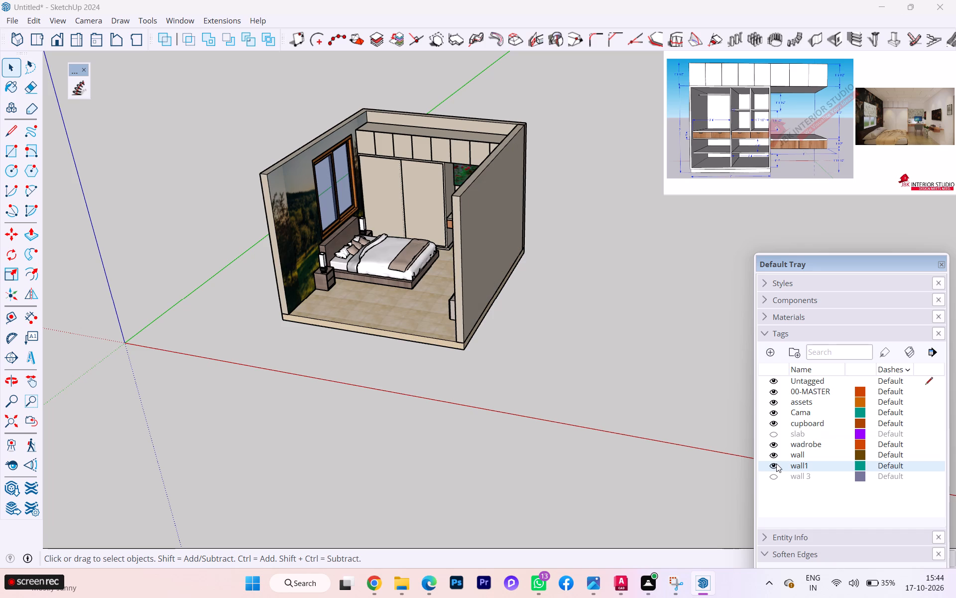
left_click(776, 463)
left_click(771, 477)
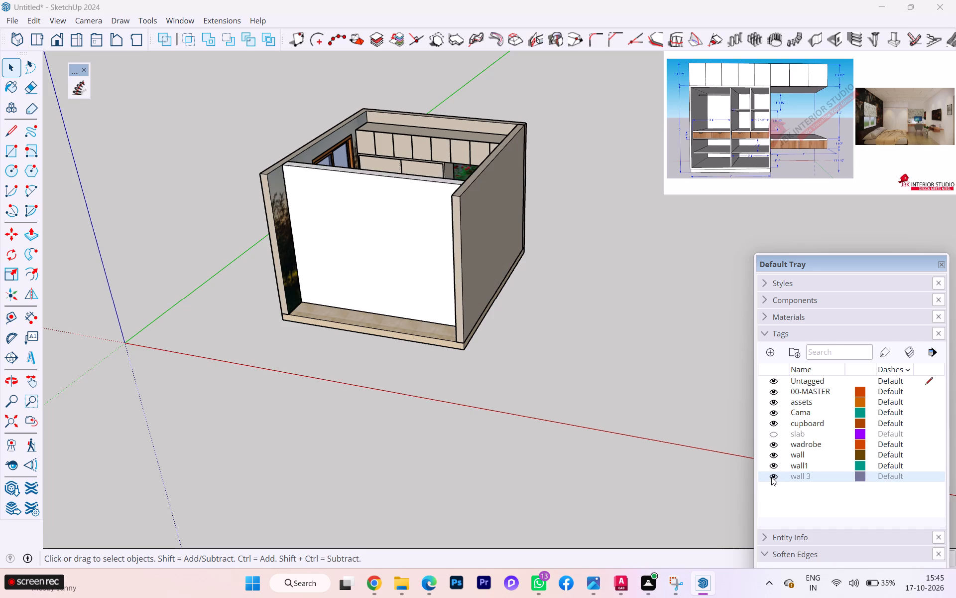
left_click(771, 477)
left_click(774, 435)
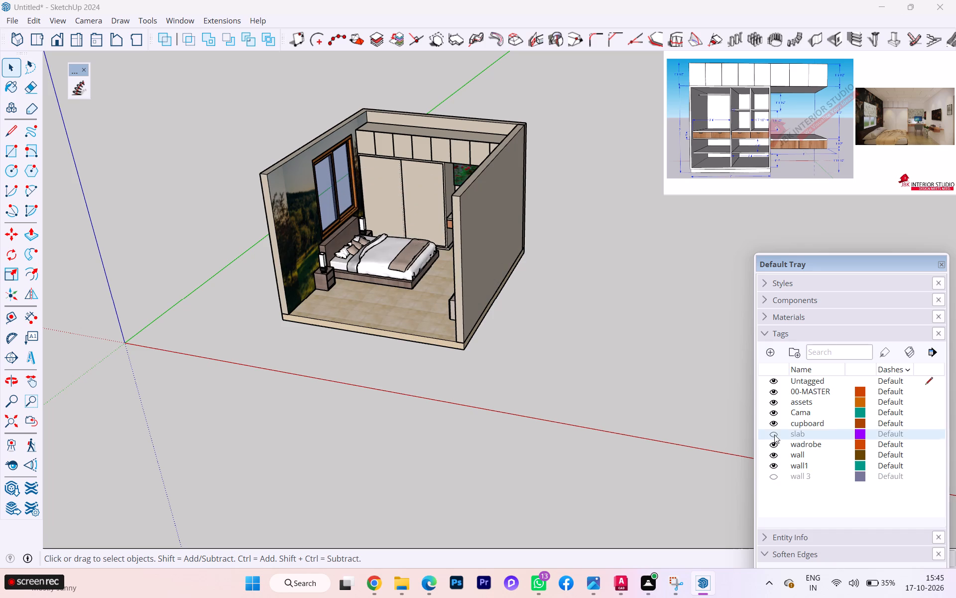
left_click(774, 435)
left_click(774, 435)
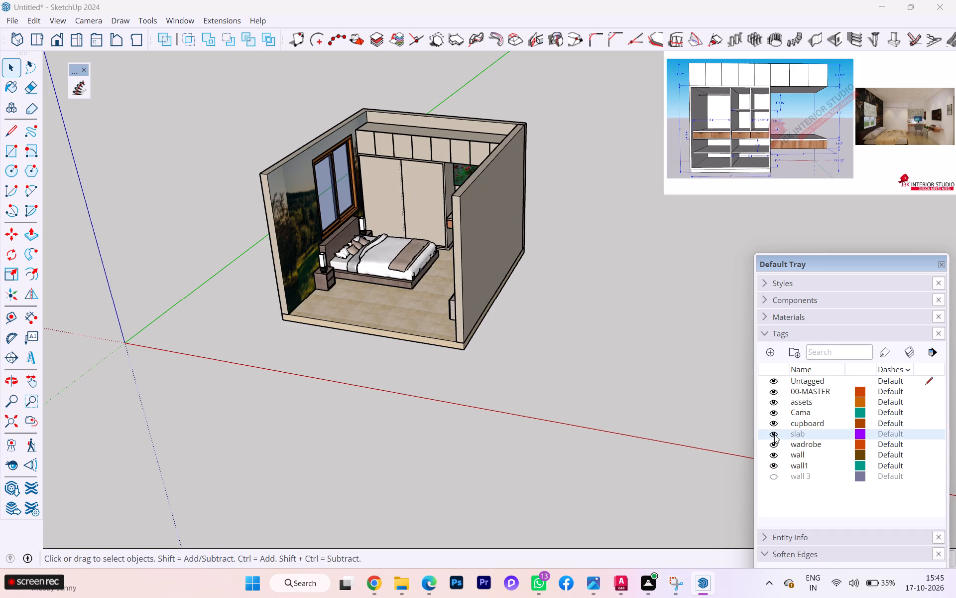
left_click(774, 435)
left_click(667, 400)
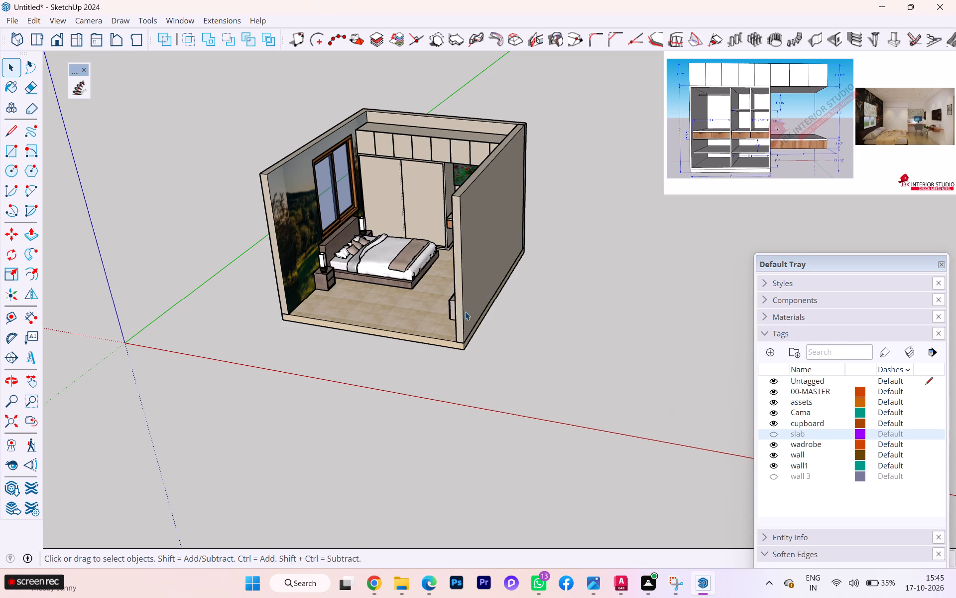
Draw a rectangle over the wall tops, from the rear corner on the window side to the opposite front corner of the TV wall.
scroll(400, 255, "down", 2)
middle_click_drag(401, 258, 488, 386)
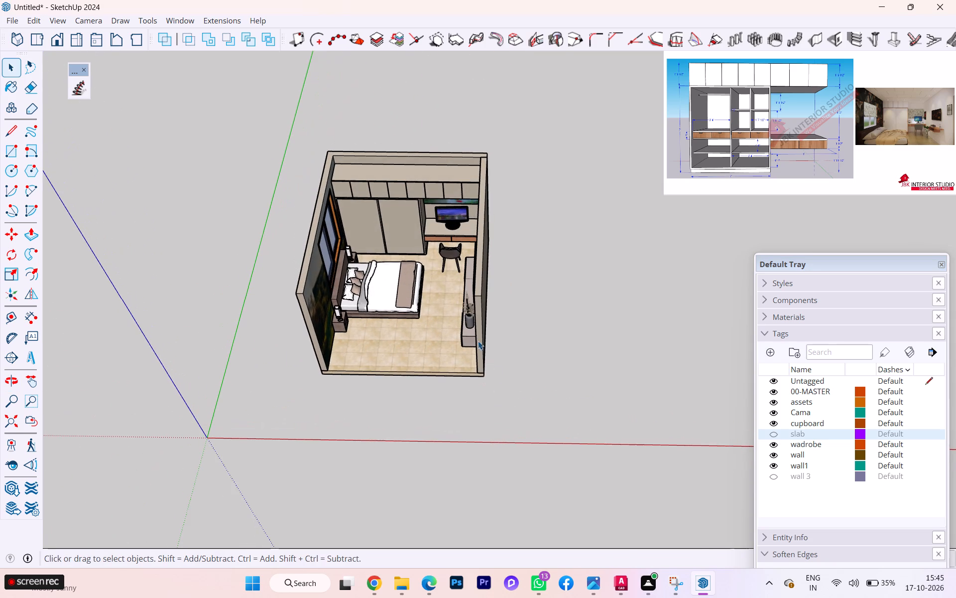
key("r")
scroll(332, 172, "up", 1)
scroll(333, 171, "down", 1)
scroll(333, 171, "up", 4)
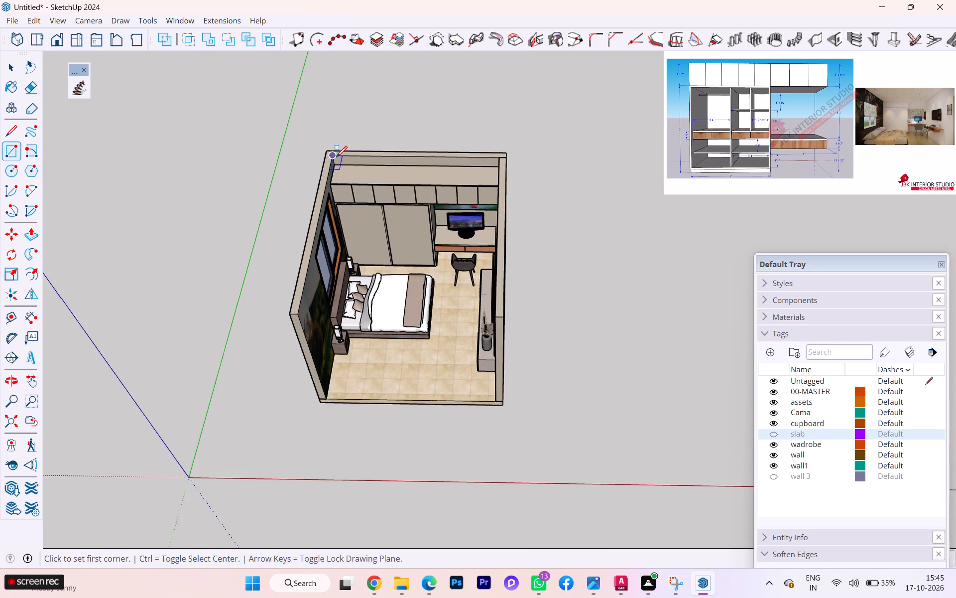
scroll(336, 157, "up", 7)
scroll(338, 148, "down", 1)
scroll(338, 148, "up", 1)
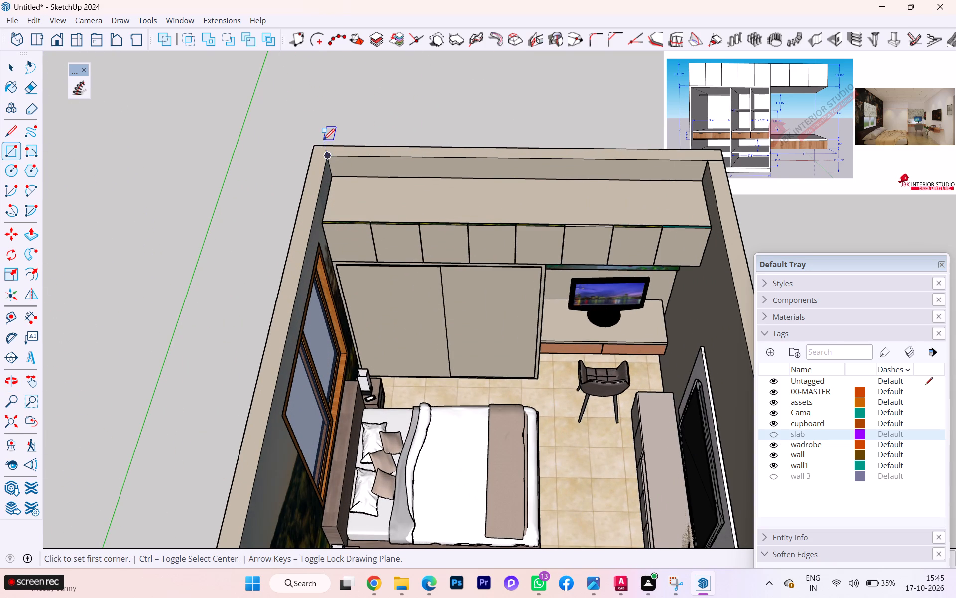
left_click(319, 144)
scroll(400, 213, "down", 4)
scroll(395, 217, "up", 1)
scroll(325, 204, "down", 3)
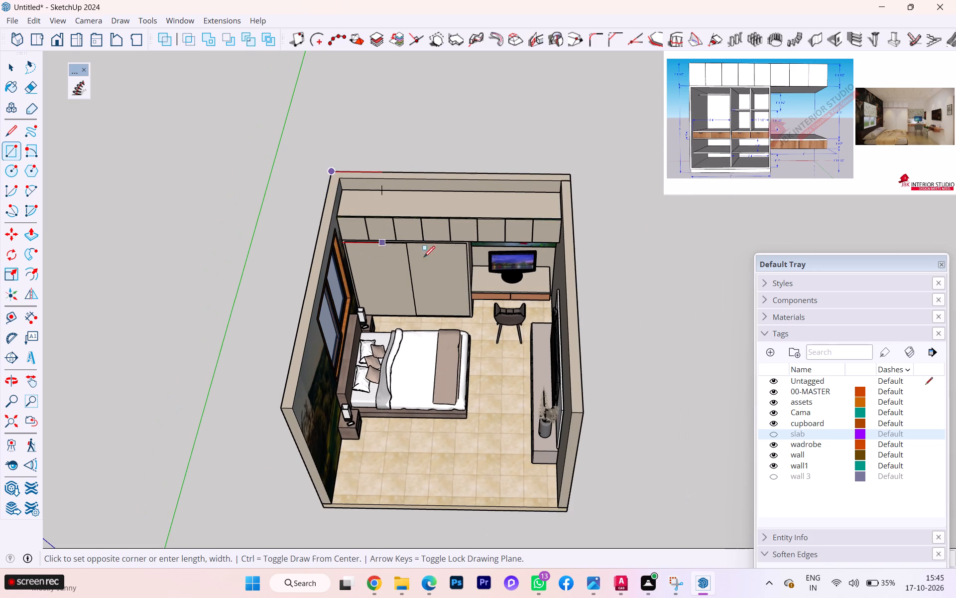
left_click(583, 411)
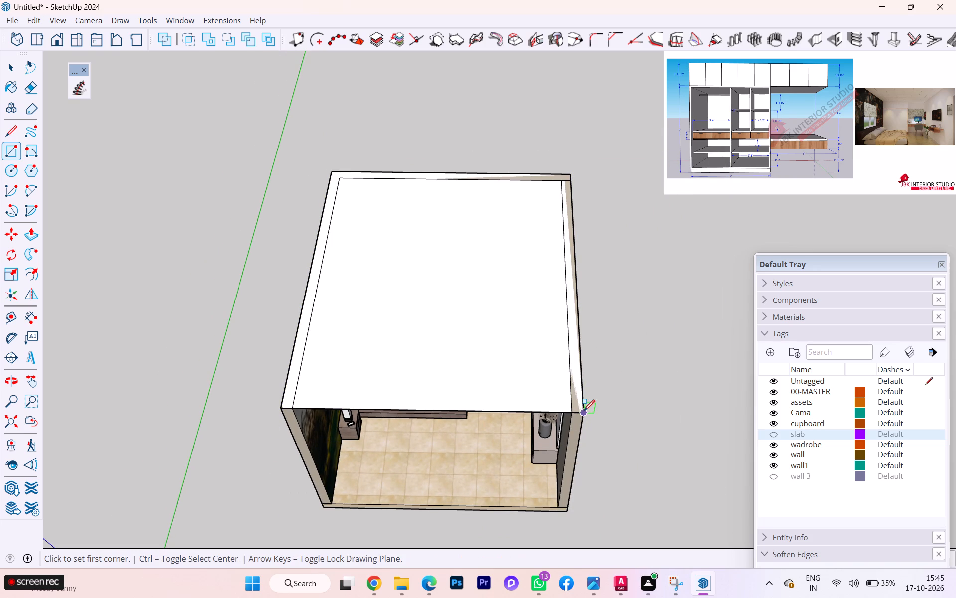
key("space")
Push/Pull the rectangle over the room upward by 6 to form the ceiling slab.
left_click(527, 350)
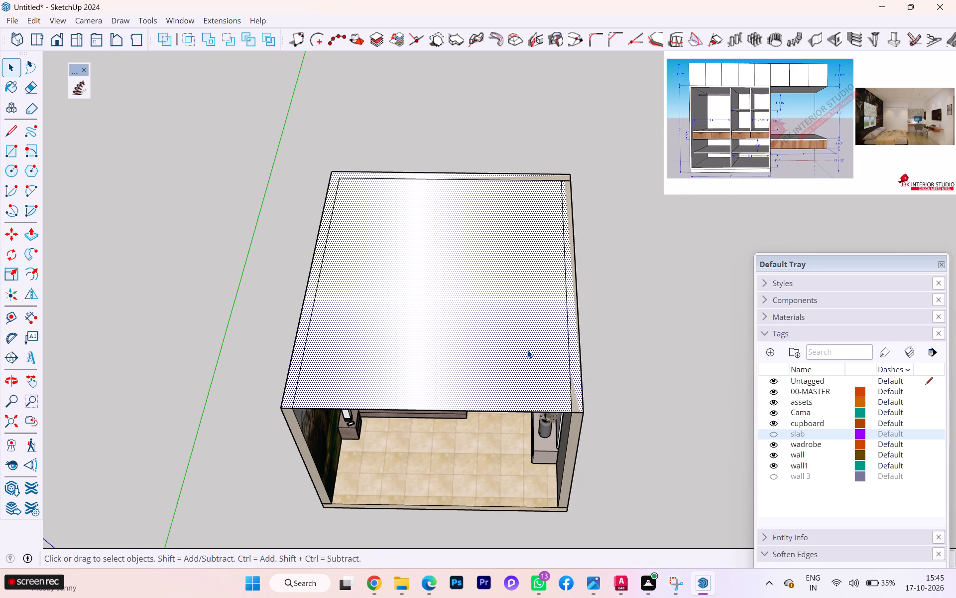
key("p")
left_click(527, 350)
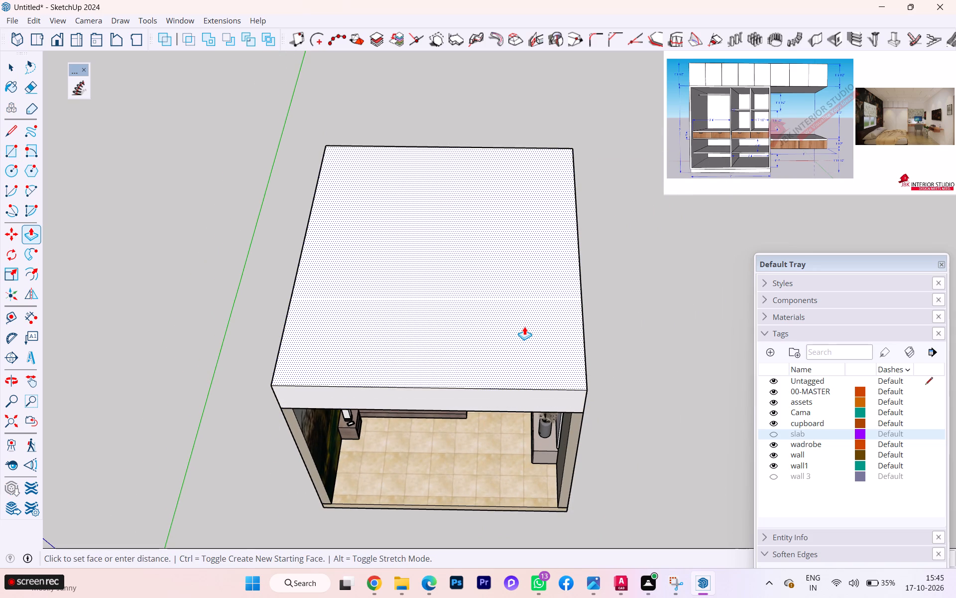
key("6")
key("Return")
key("space")
Select all the connected geometry of the new ceiling slab and make it a group.
triple_click(564, 367)
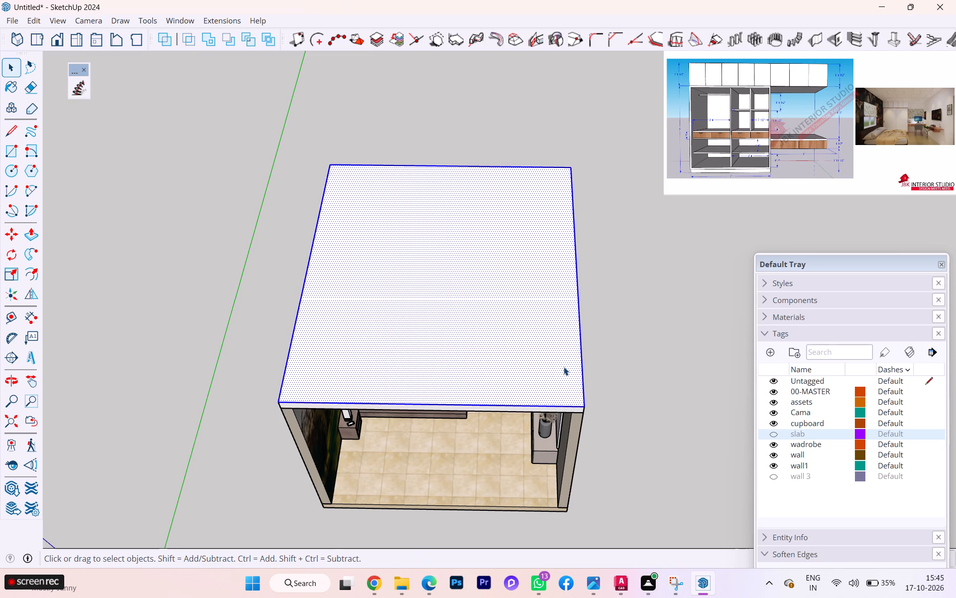
right_click(564, 367)
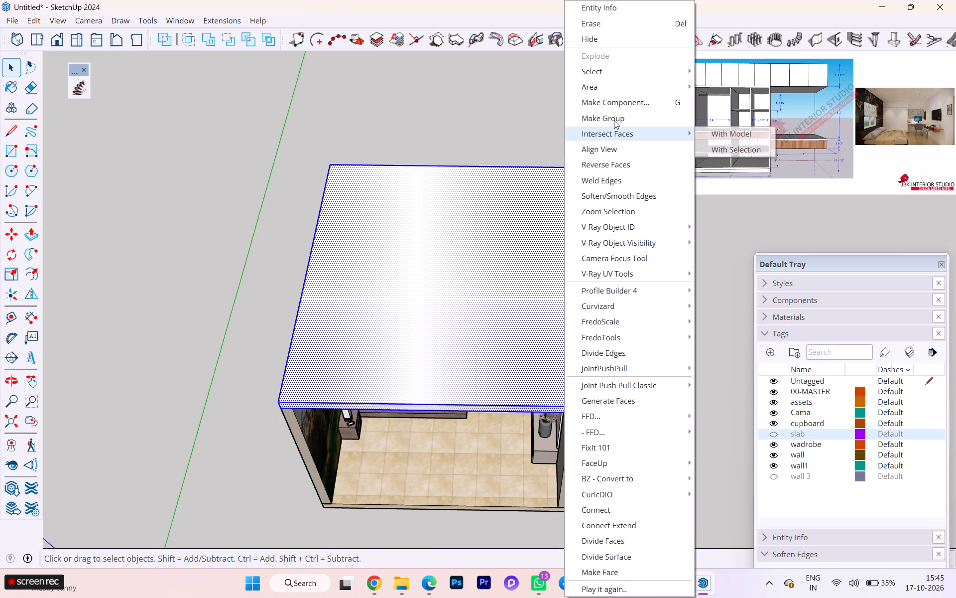
left_click(598, 118)
left_click(653, 269)
Paint all faces of the ceiling slab inside its group with the 0005_LightPink material.
scroll(650, 268, "down", 1)
middle_click_drag(650, 268, 534, 151)
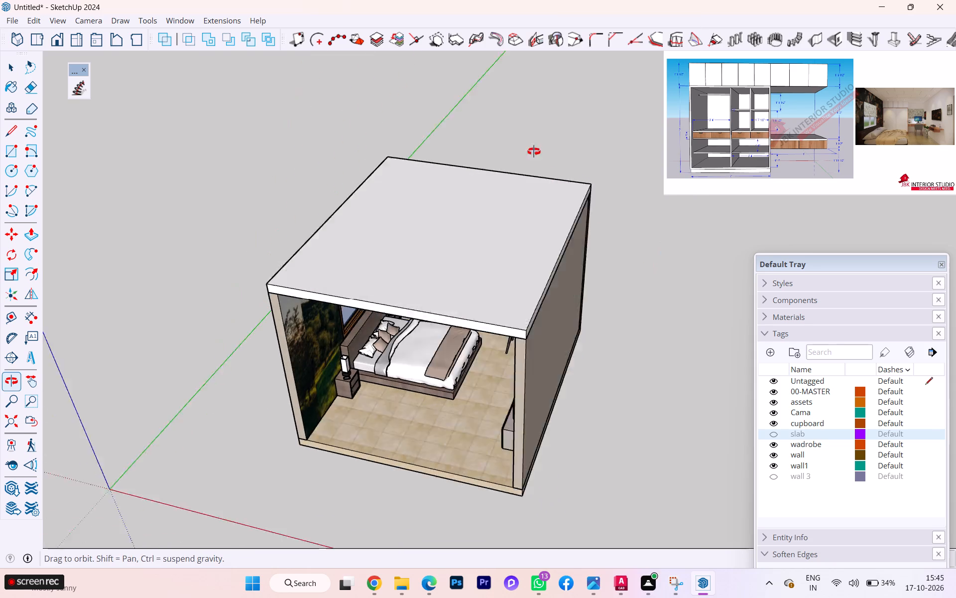
middle_click_drag(534, 151, 518, 140)
scroll(466, 274, "up", 5)
middle_click_drag(464, 284, 449, 234)
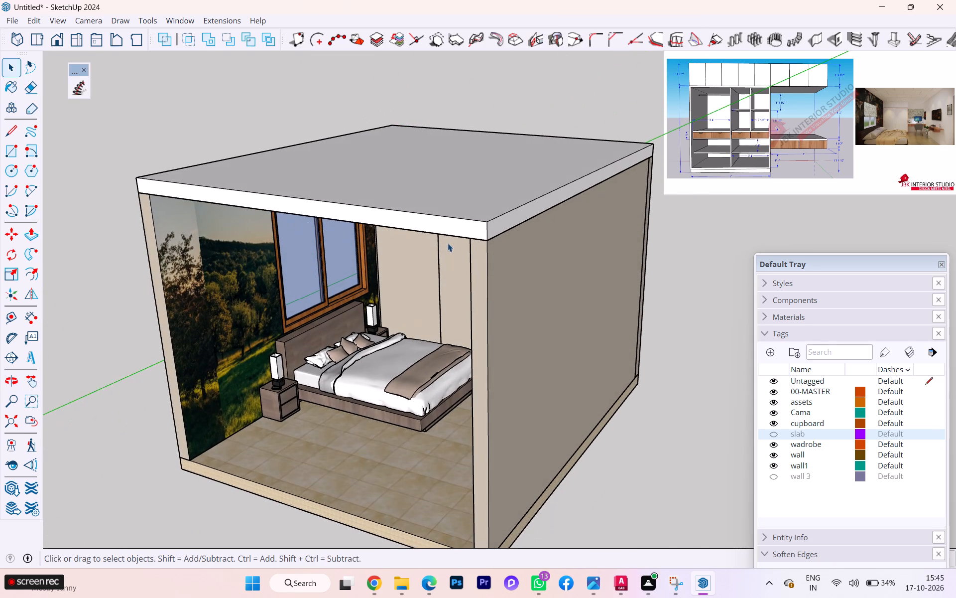
double_click(459, 213)
double_click(459, 212)
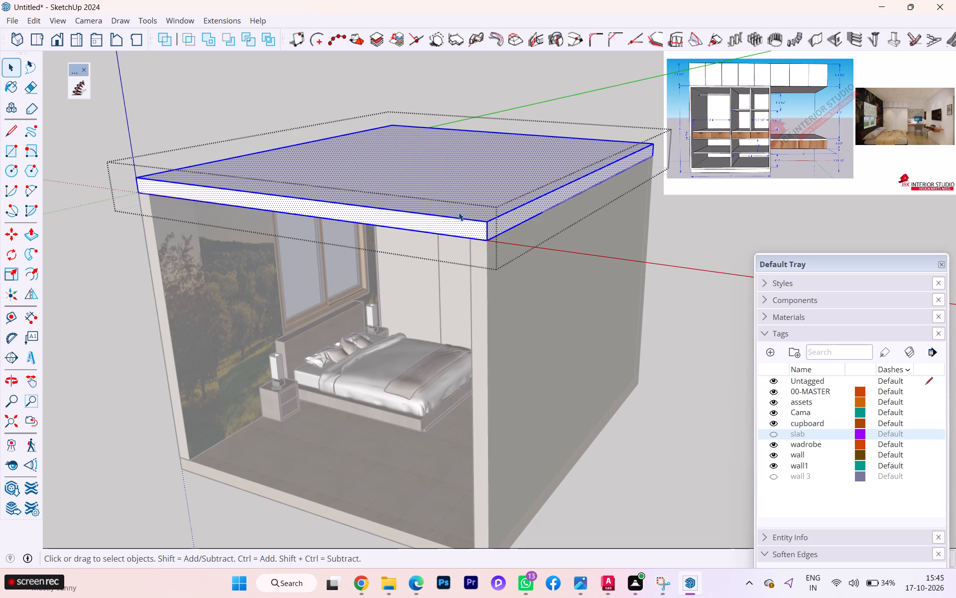
left_click(765, 313)
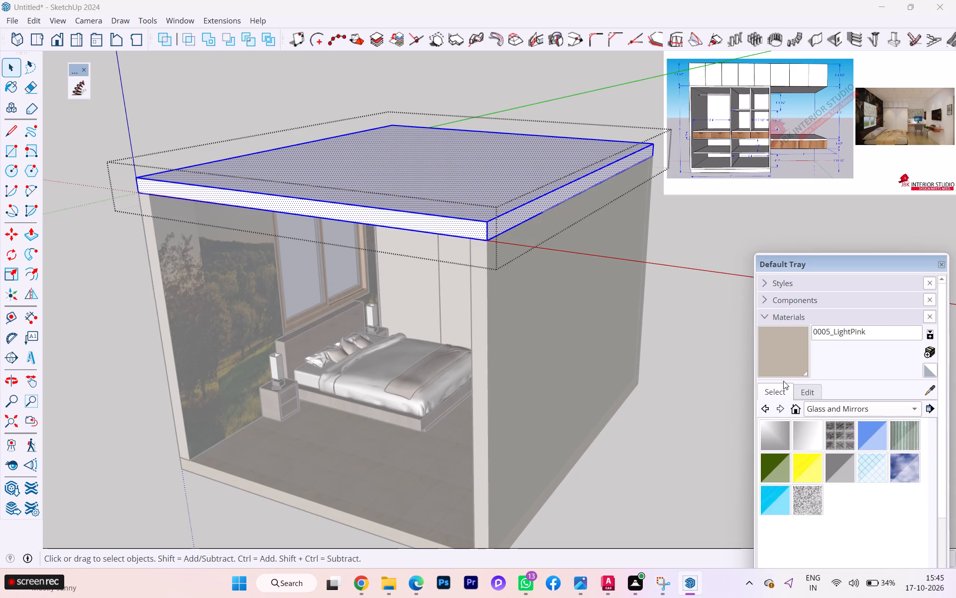
left_click(776, 362)
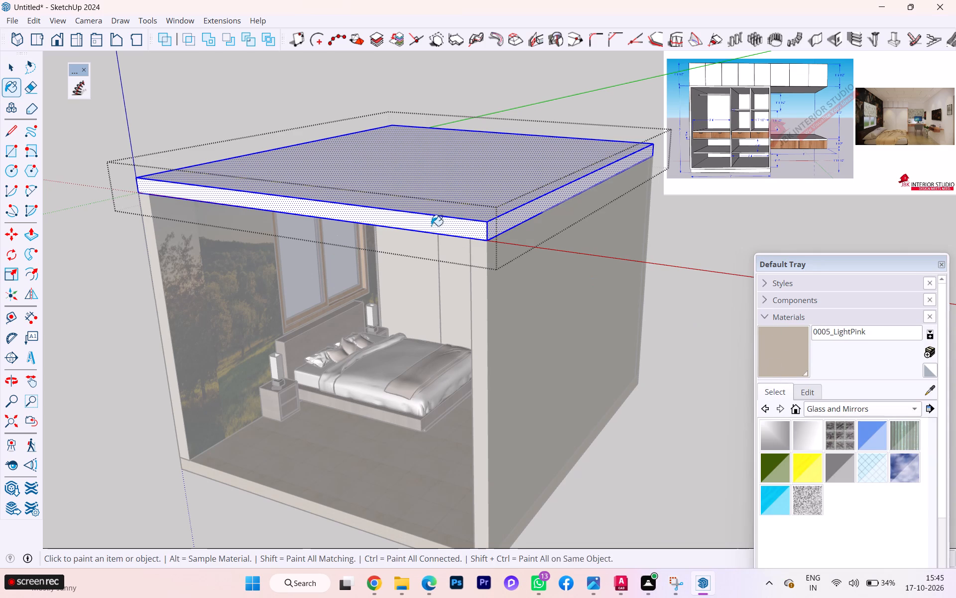
left_click(431, 225)
scroll(597, 299, "up", 1)
key("space")
left_click(683, 317)
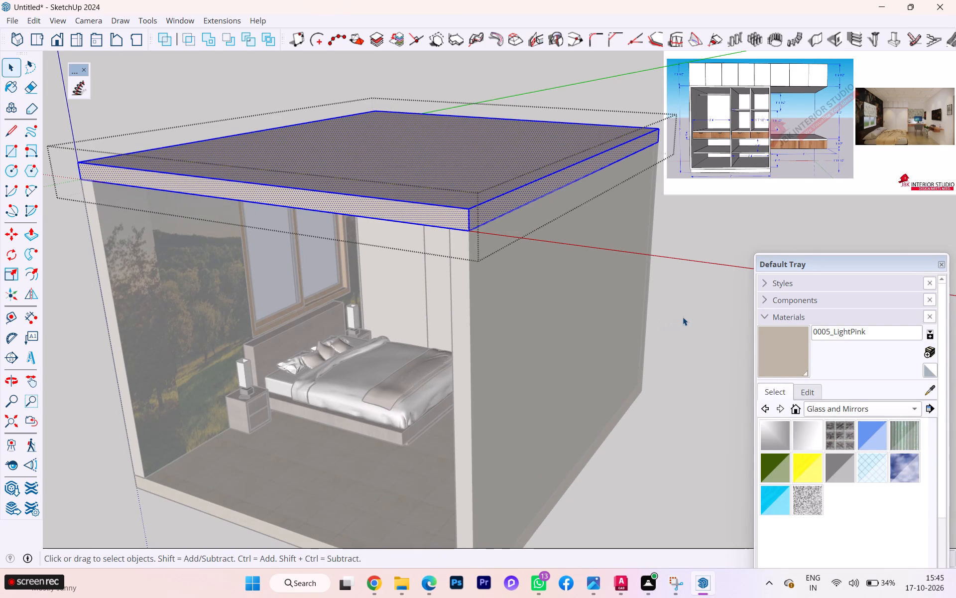
Examine the room through the open front, checking the underside of the ceiling slab against the walls and overhead cabinets.
middle_click_drag(474, 313, 569, 210)
scroll(569, 206, "up", 2)
scroll(608, 215, "down", 5)
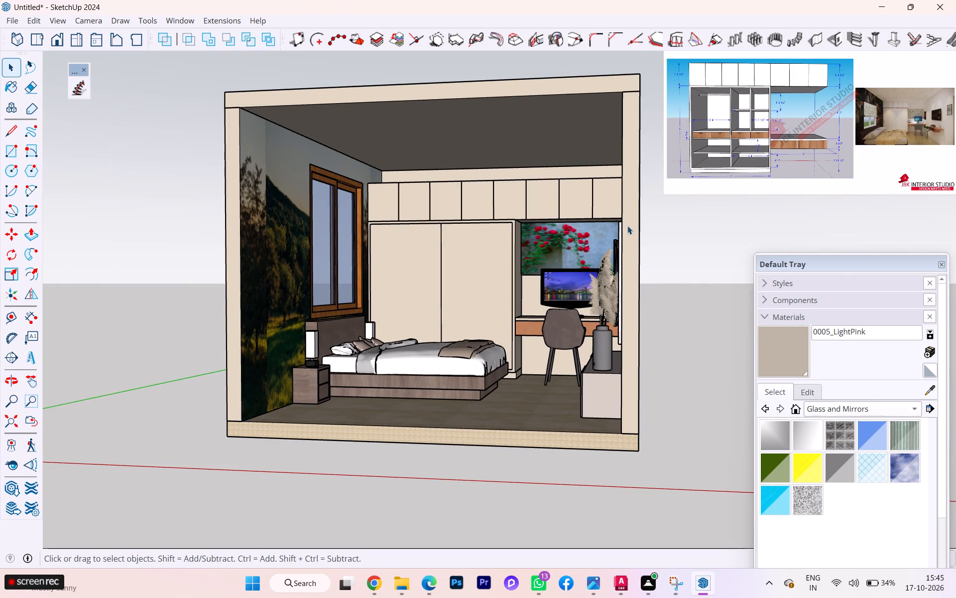
scroll(485, 105, "up", 3)
scroll(485, 105, "down", 1)
middle_click_drag(485, 105, 488, 99)
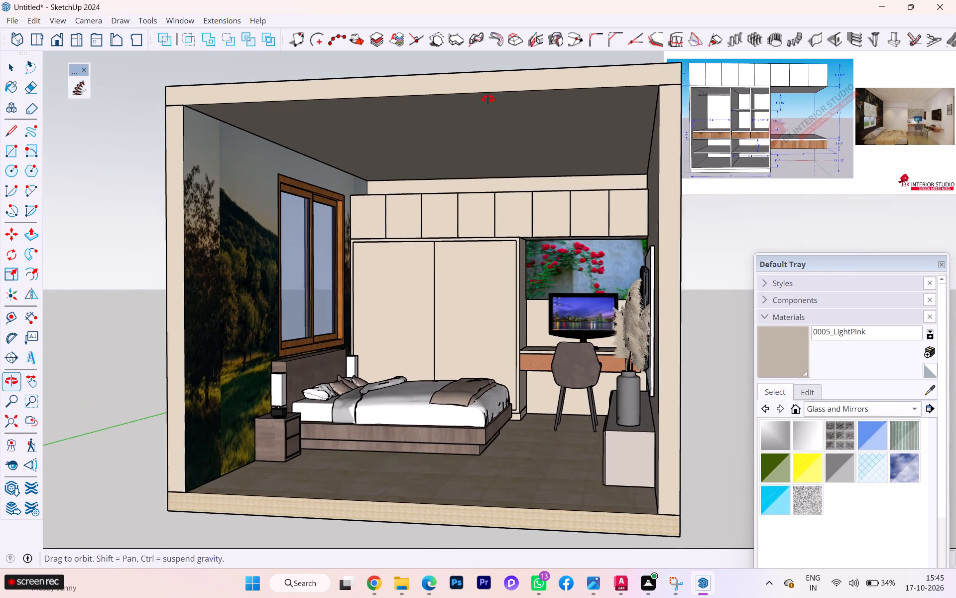
middle_click_drag(488, 99, 494, 80)
scroll(500, 73, "up", 3)
middle_click_drag(502, 75, 503, 65)
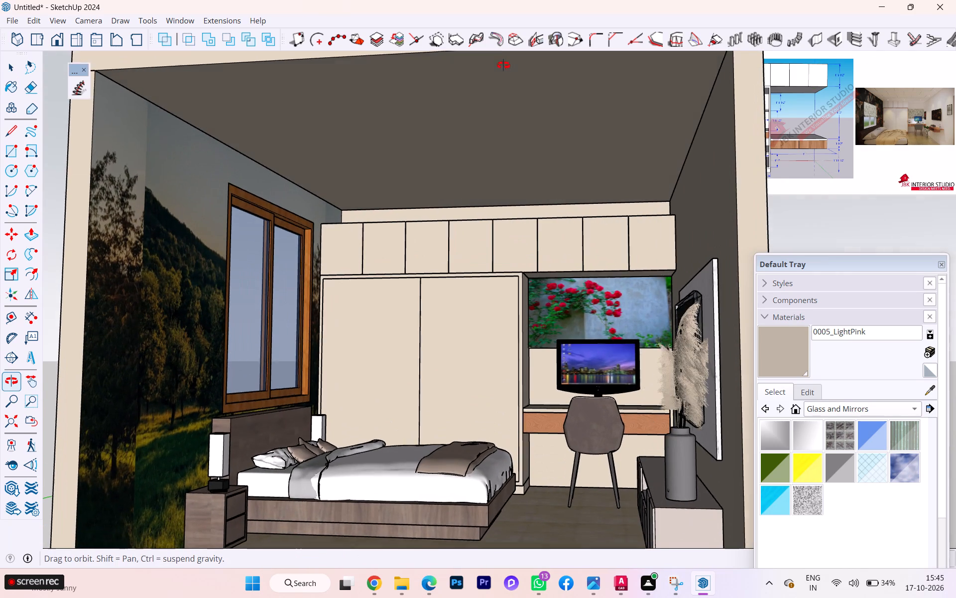
middle_click_drag(503, 65, 504, 55)
scroll(505, 83, "down", 2)
scroll(509, 91, "up", 2)
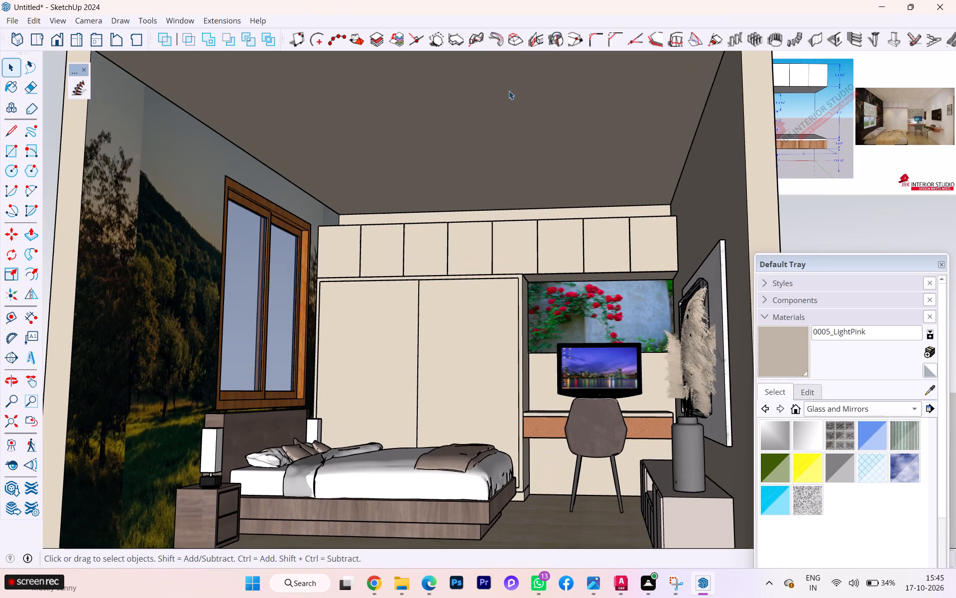
Browse the Stone and Tile material libraries for a finish for the ceiling slab's underside, without applying one, and leave the group.
triple_click(465, 117)
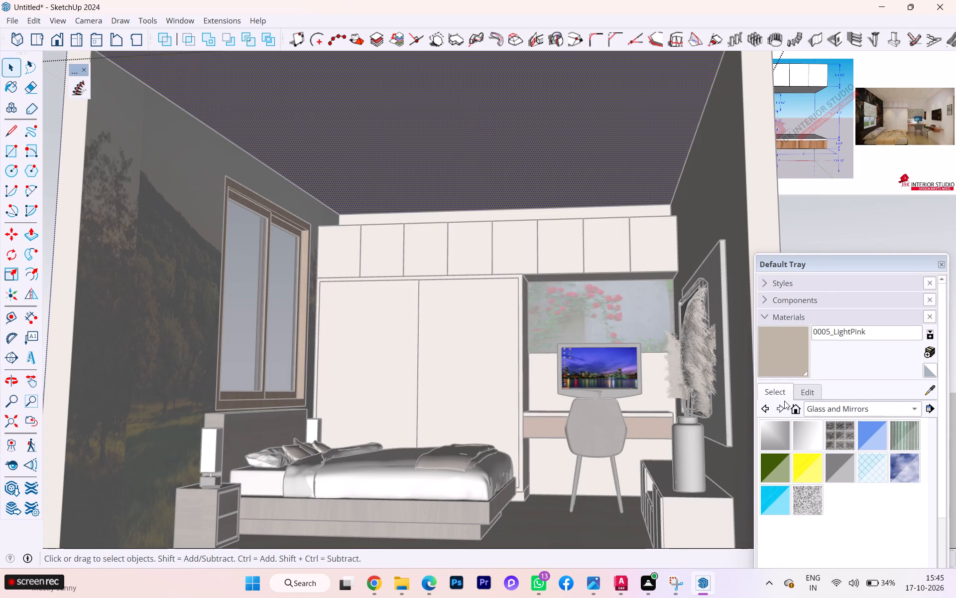
left_click(818, 404)
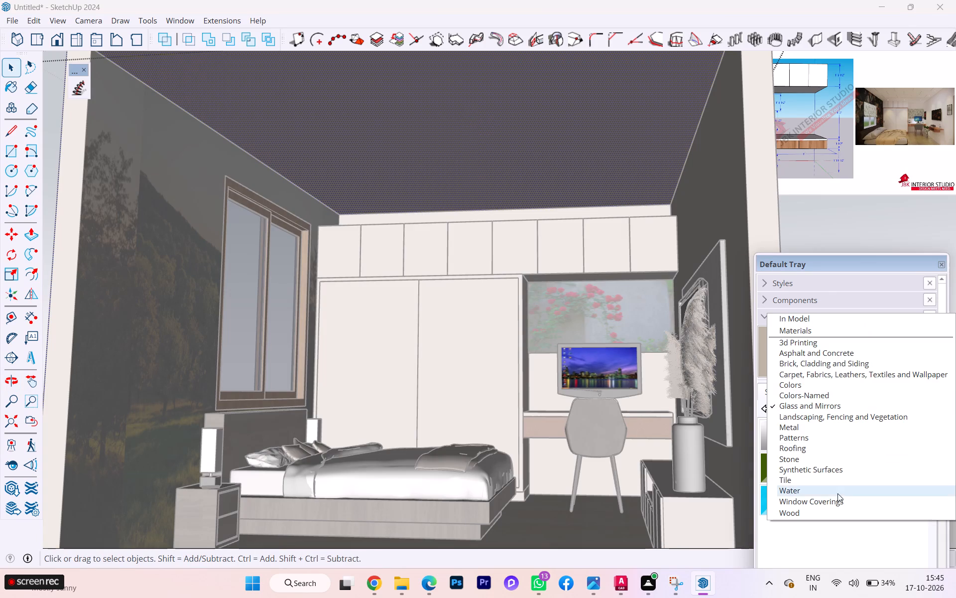
left_click(817, 457)
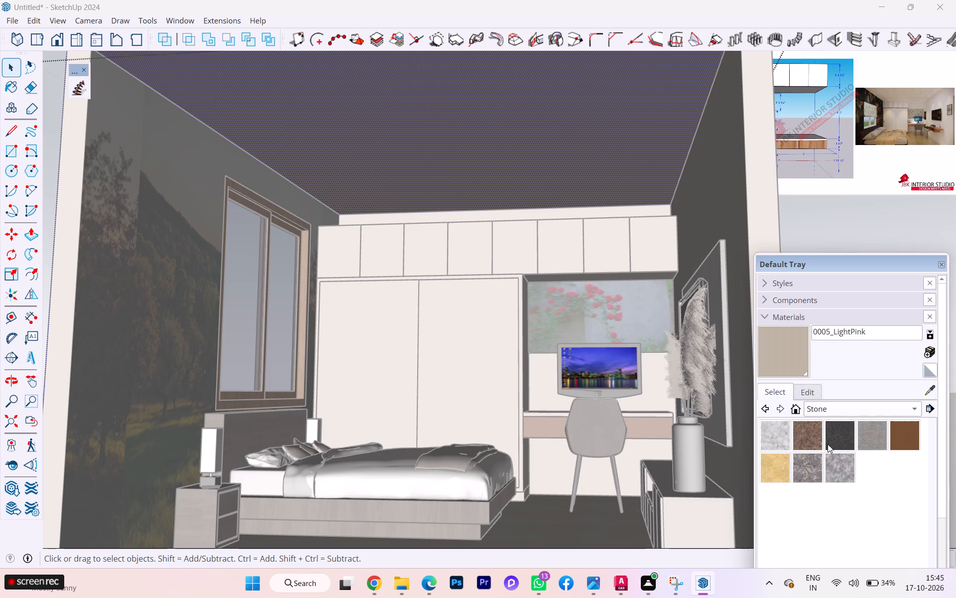
left_click(817, 415)
left_click(804, 426)
scroll(816, 437, "down", 2)
scroll(816, 437, "up", 1)
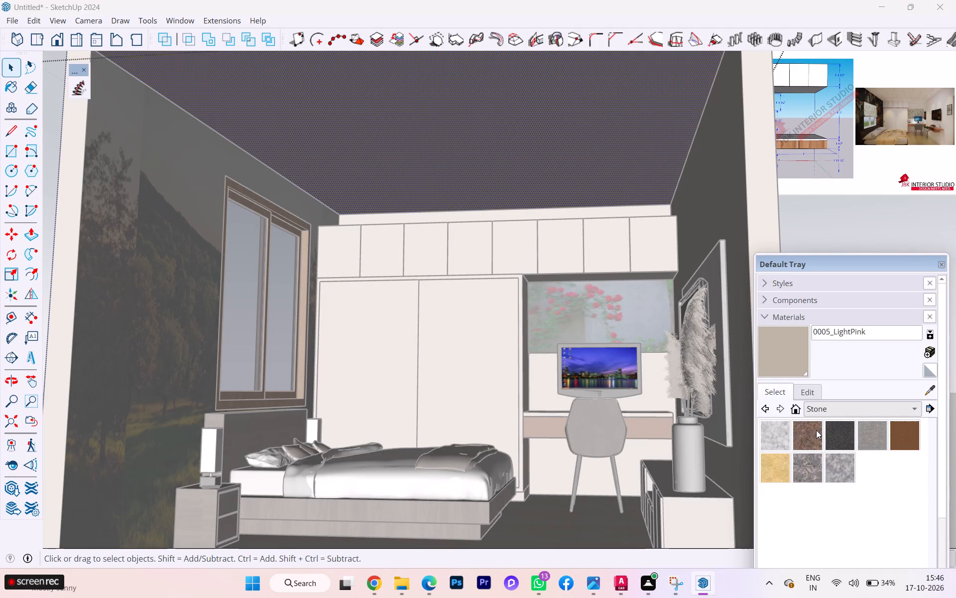
left_click(824, 405)
left_click(818, 410)
left_click(821, 409)
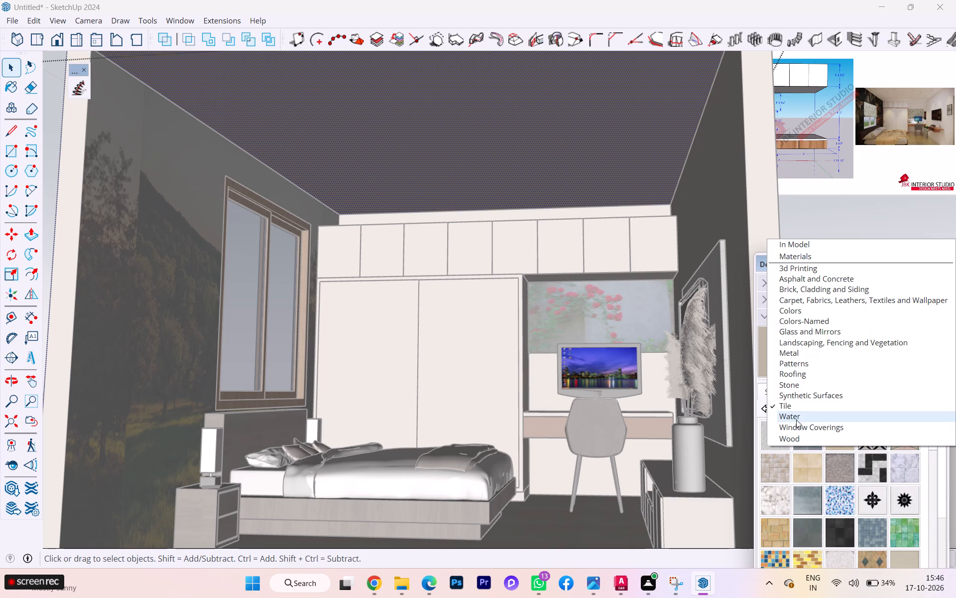
left_click(790, 409)
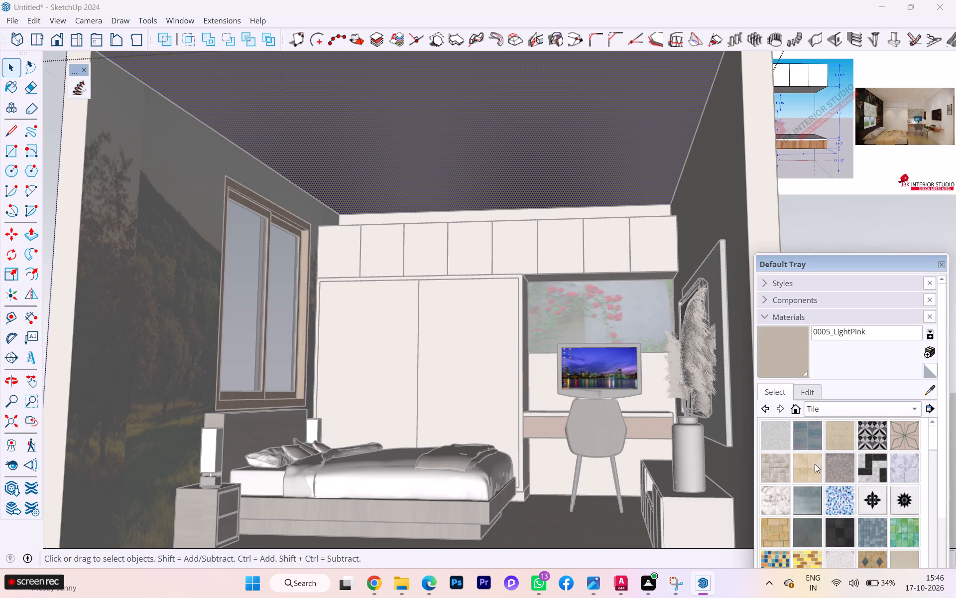
scroll(809, 461, "down", 5)
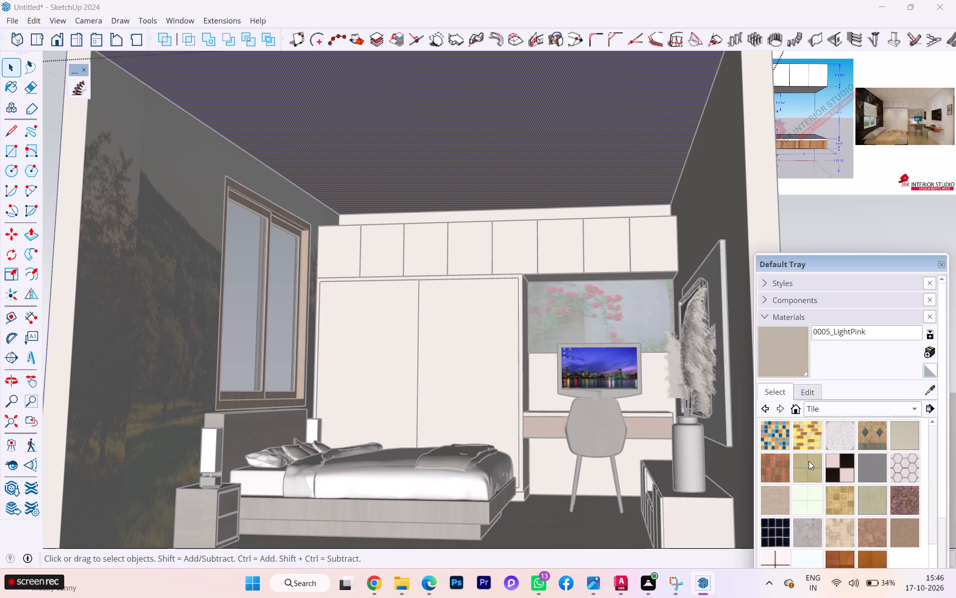
scroll(809, 461, "down", 3)
scroll(804, 448, "up", 1)
scroll(804, 448, "down", 1)
scroll(804, 448, "up", 2)
scroll(804, 448, "down", 1)
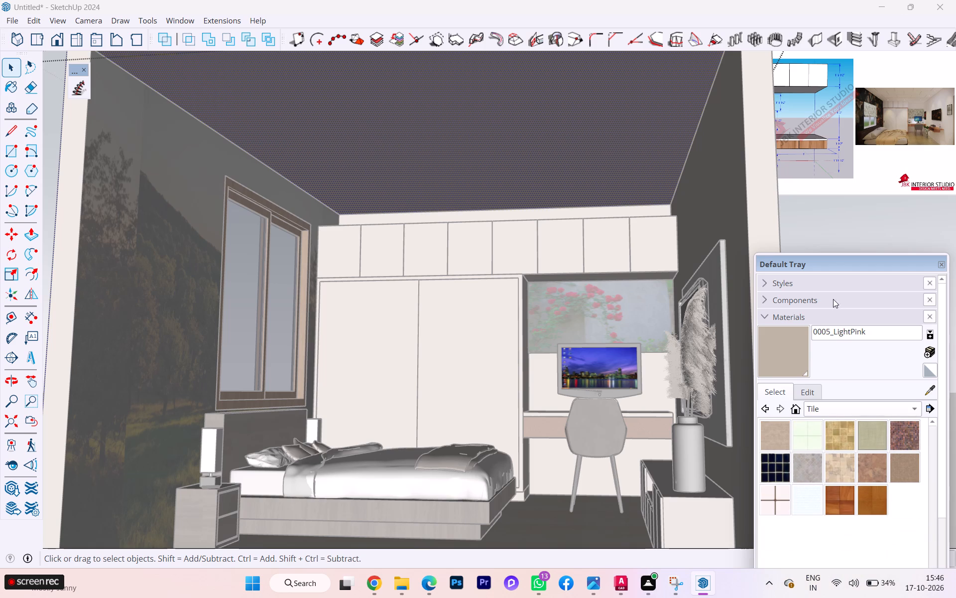
left_click(827, 239)
Offset the outline of the ceiling's underside face inward, leaving a wide border around a central rectangle, and leave the group.
scroll(693, 343, "down", 2)
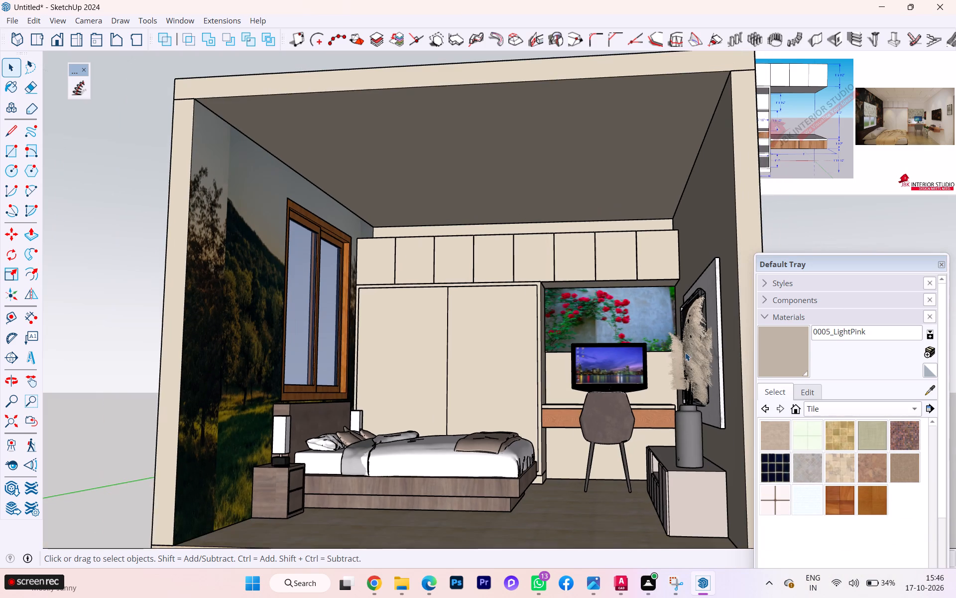
scroll(580, 228, "up", 2)
left_click(455, 154)
double_click(454, 150)
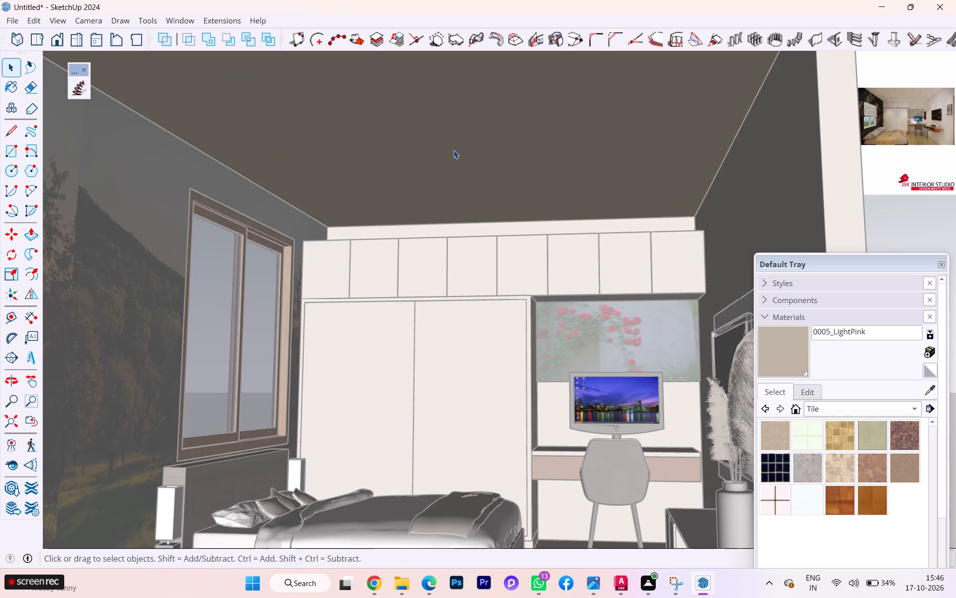
left_click(452, 147)
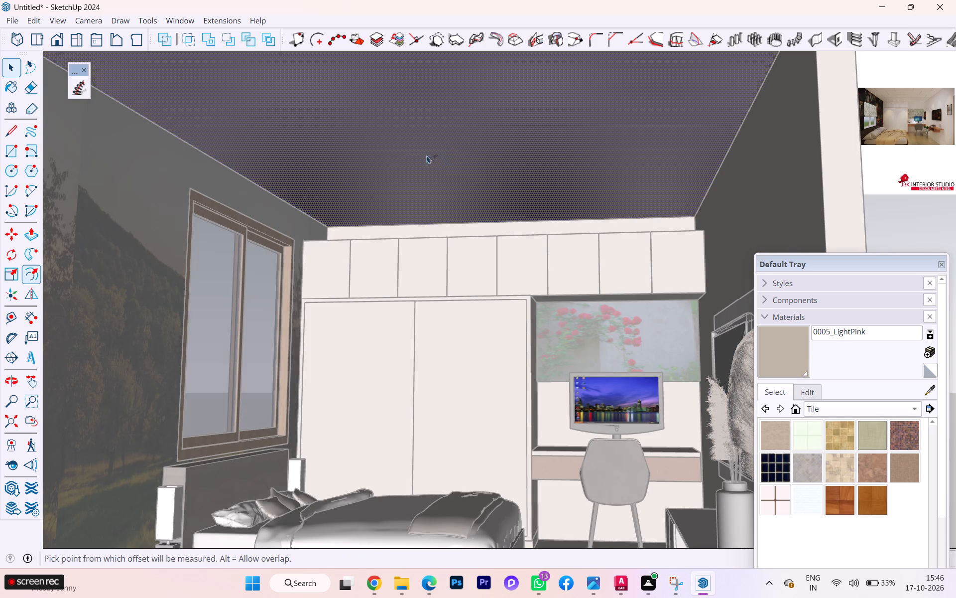
key("f")
left_click(227, 165)
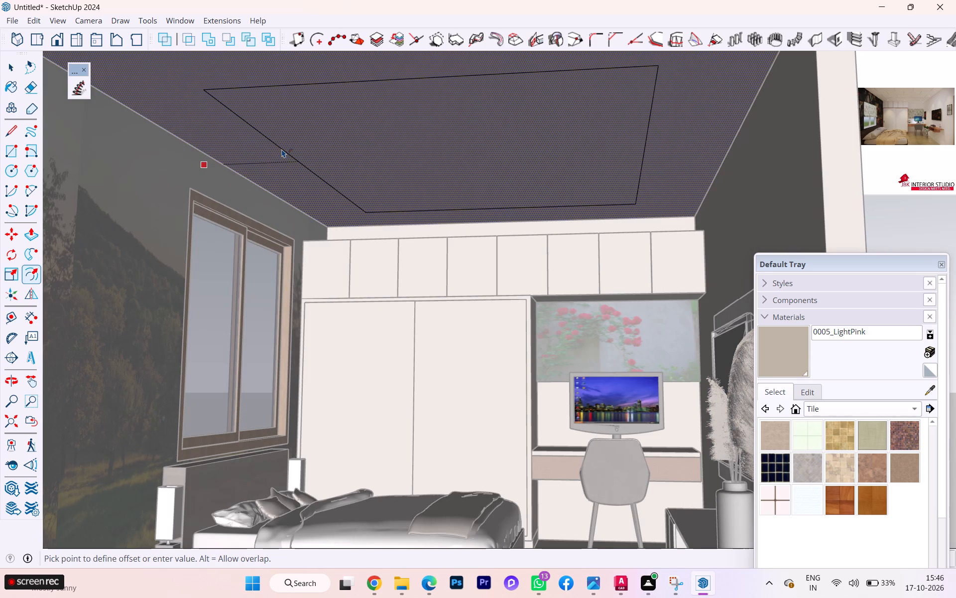
left_click(282, 149)
key("space")
scroll(310, 172, "down", 1)
scroll(310, 173, "up", 1)
scroll(310, 174, "down", 1)
scroll(367, 213, "up", 1)
scroll(367, 213, "down", 2)
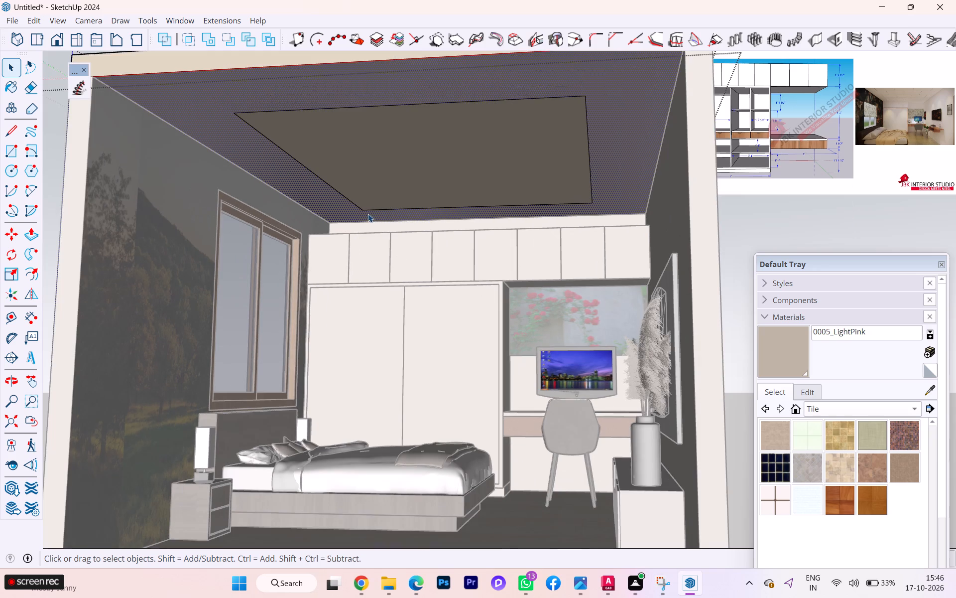
scroll(383, 216, "down", 3)
scroll(627, 198, "up", 1)
left_click(630, 220)
Inside the ceiling group, offset the central rectangle inward to outline a narrower band around a smaller rectangle.
scroll(421, 179, "up", 3)
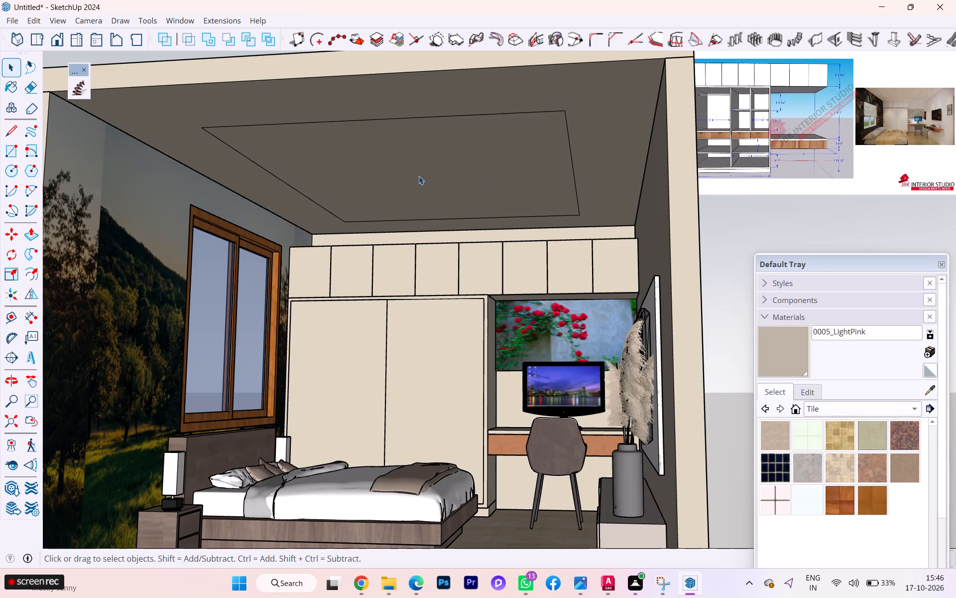
left_click(419, 176)
double_click(415, 174)
left_click(415, 173)
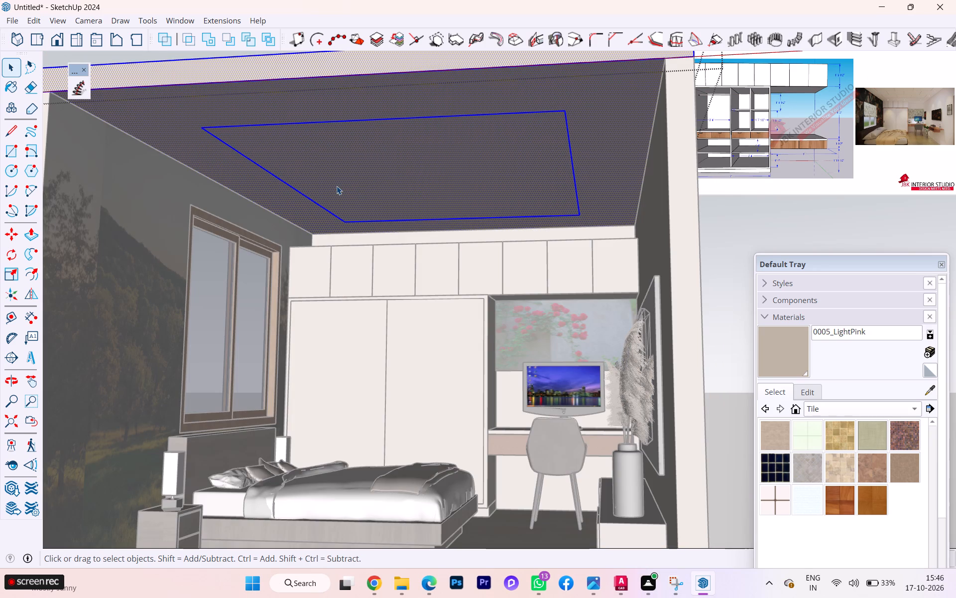
key("f")
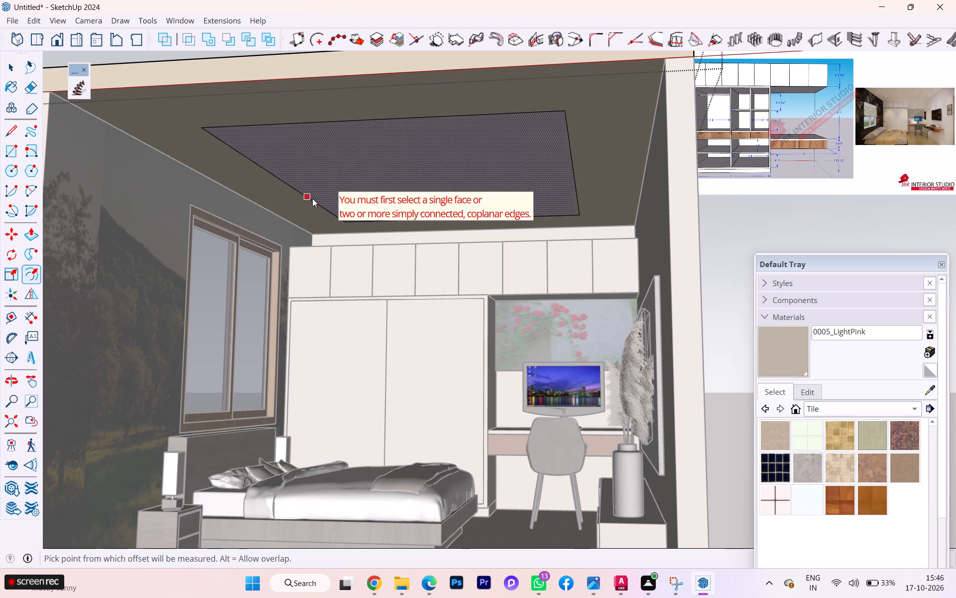
left_click(312, 198)
left_click(311, 194)
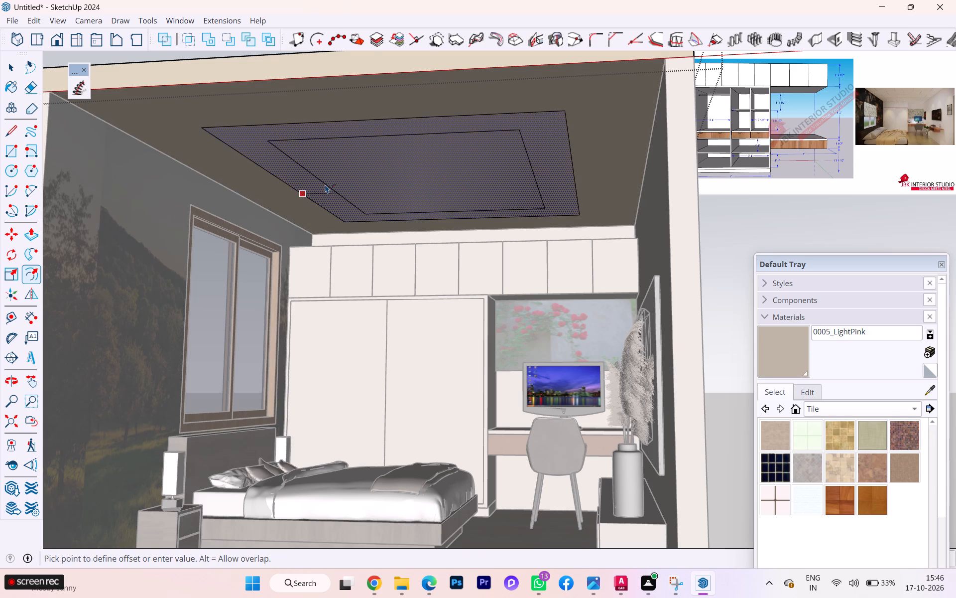
left_click(325, 184)
key("space")
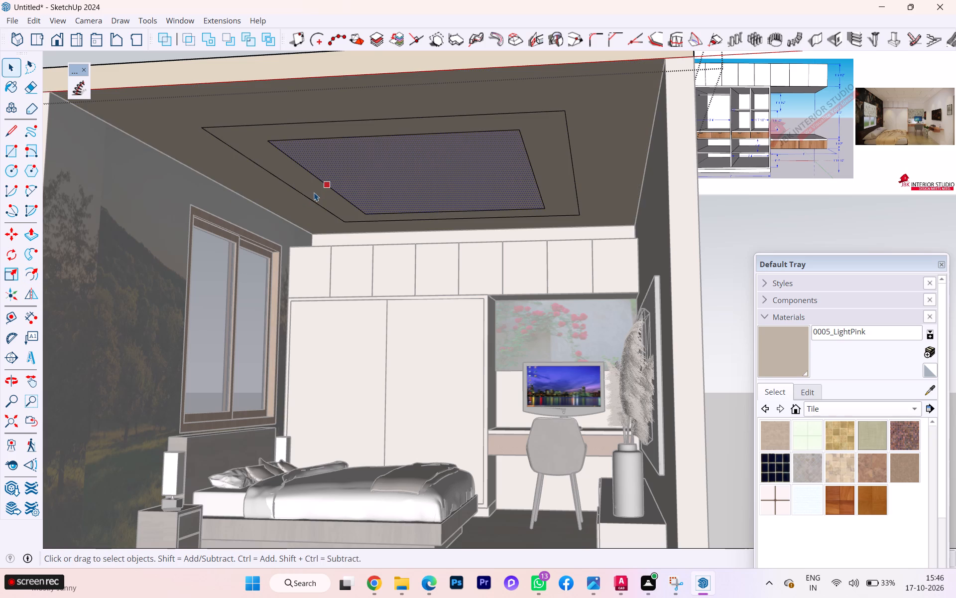
Push/Pull the band between the two ceiling rectangles slightly downward as a raised frame, and leave the group.
left_click(313, 191)
scroll(371, 188, "down", 2)
middle_click_drag(373, 192, 374, 203)
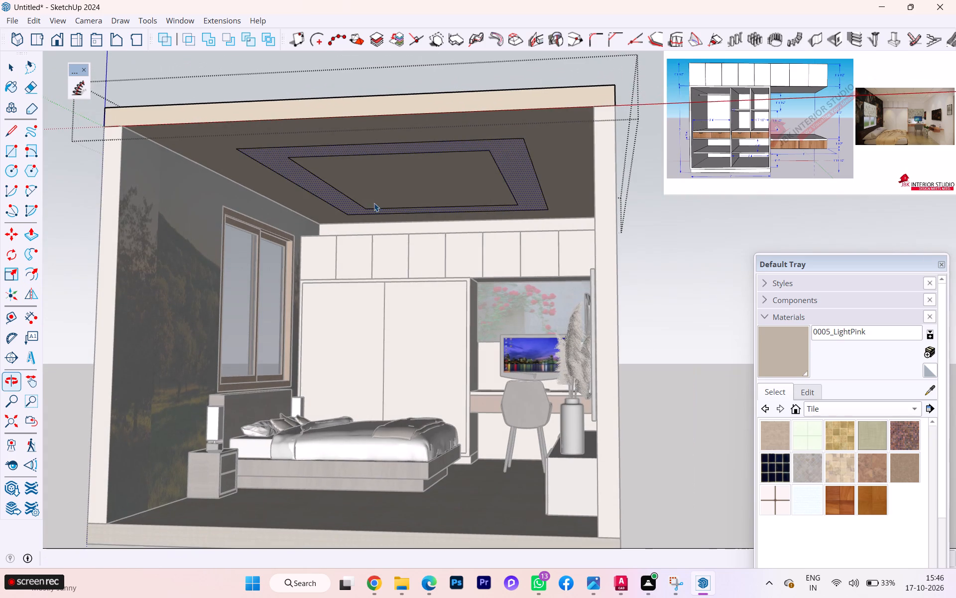
middle_click_drag(341, 153, 354, 93)
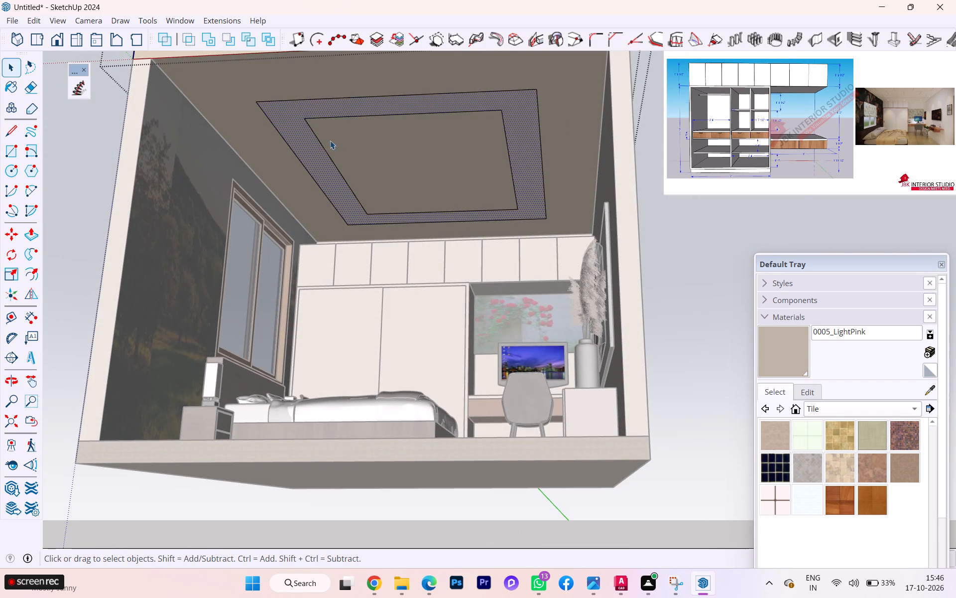
scroll(329, 141, "up", 3)
middle_click_drag(330, 145, 248, 112)
scroll(221, 127, "up", 1)
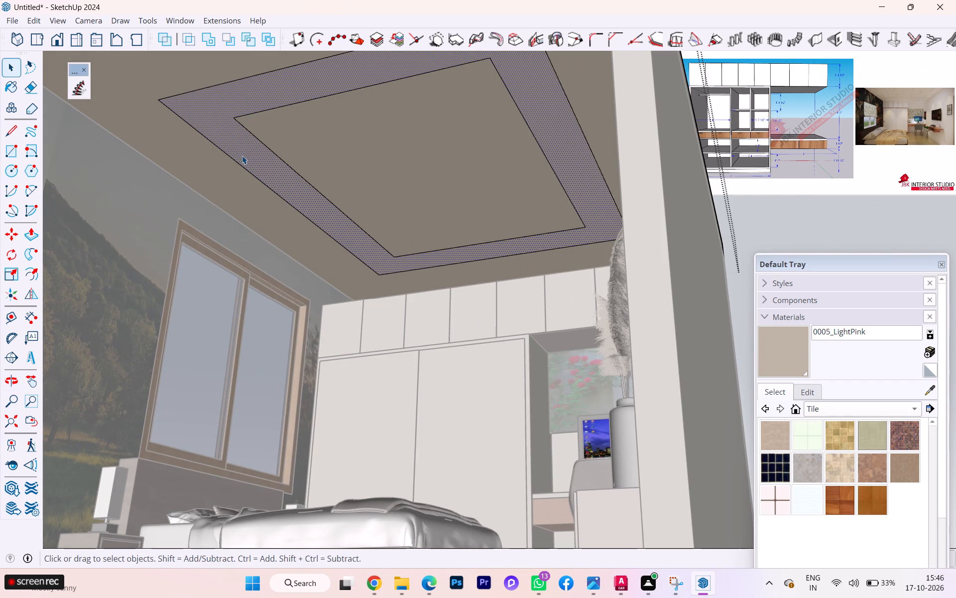
key("p")
left_click(224, 139)
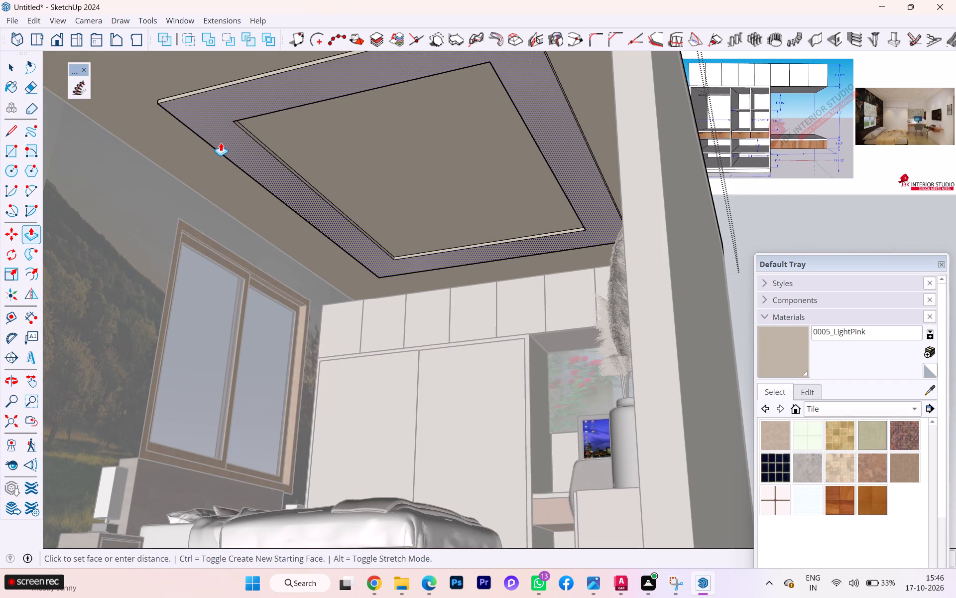
left_click(221, 143)
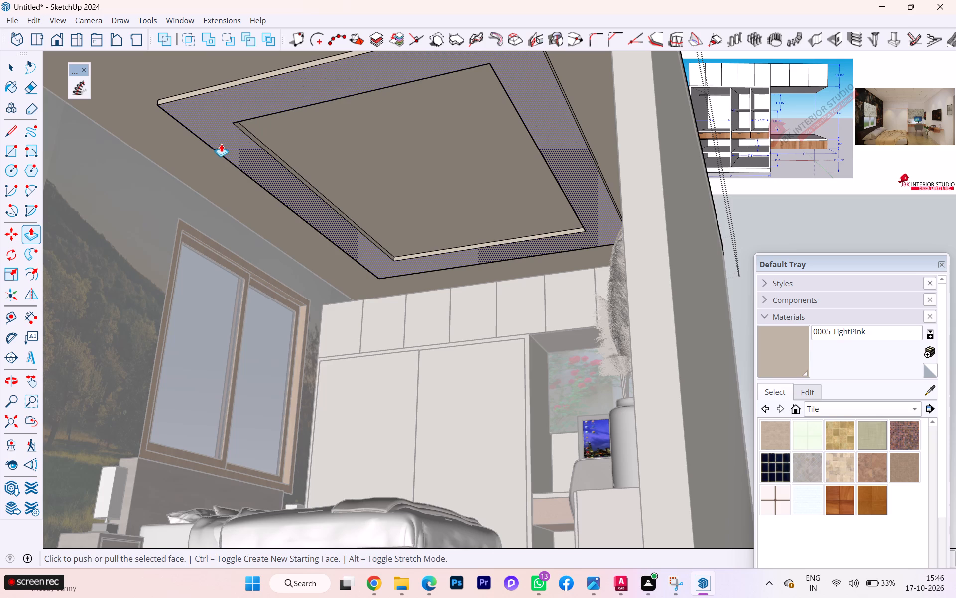
key("space")
scroll(235, 199, "down", 2)
scroll(239, 203, "up", 1)
scroll(294, 214, "down", 1)
middle_click_drag(301, 216, 284, 287)
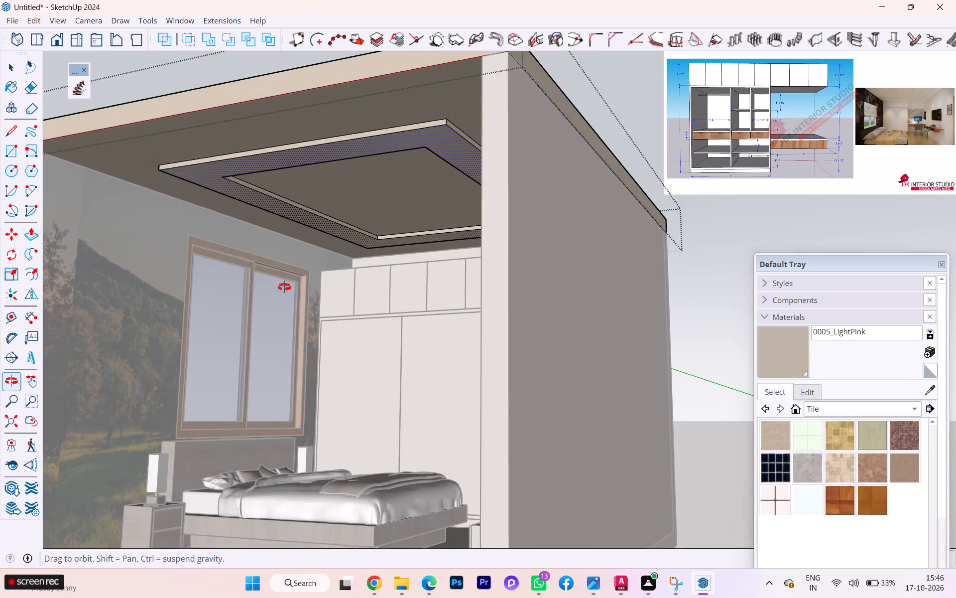
middle_click_drag(284, 287, 284, 309)
left_click(747, 291)
Examine the framed ceiling from outside and below, checking its proportions against the room, cabinets and walls.
scroll(407, 255, "down", 1)
middle_click_drag(407, 255, 479, 210)
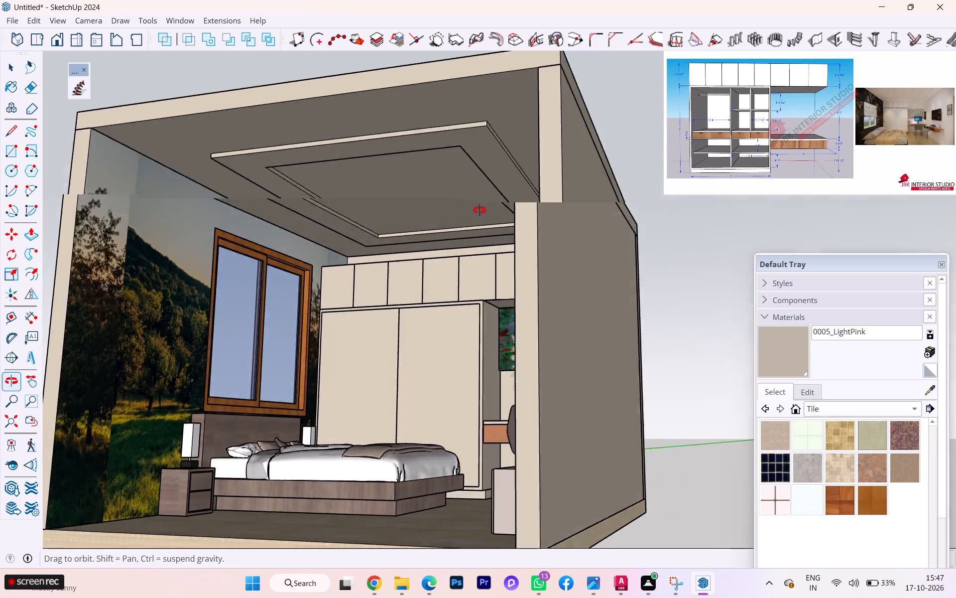
middle_click_drag(479, 210, 556, 268)
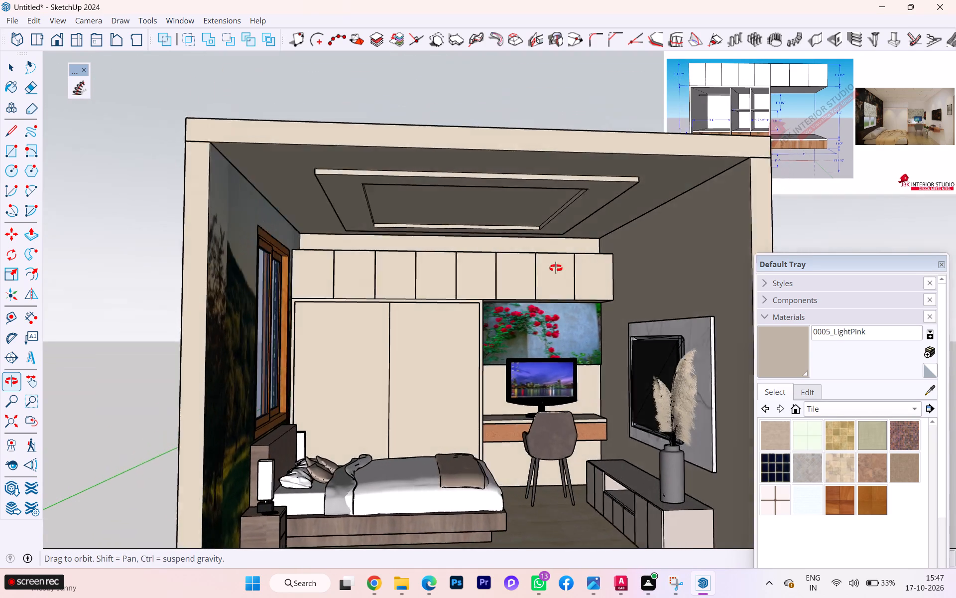
middle_click_drag(556, 268, 507, 150)
scroll(392, 151, "up", 2)
scroll(392, 151, "down", 1)
scroll(392, 151, "up", 2)
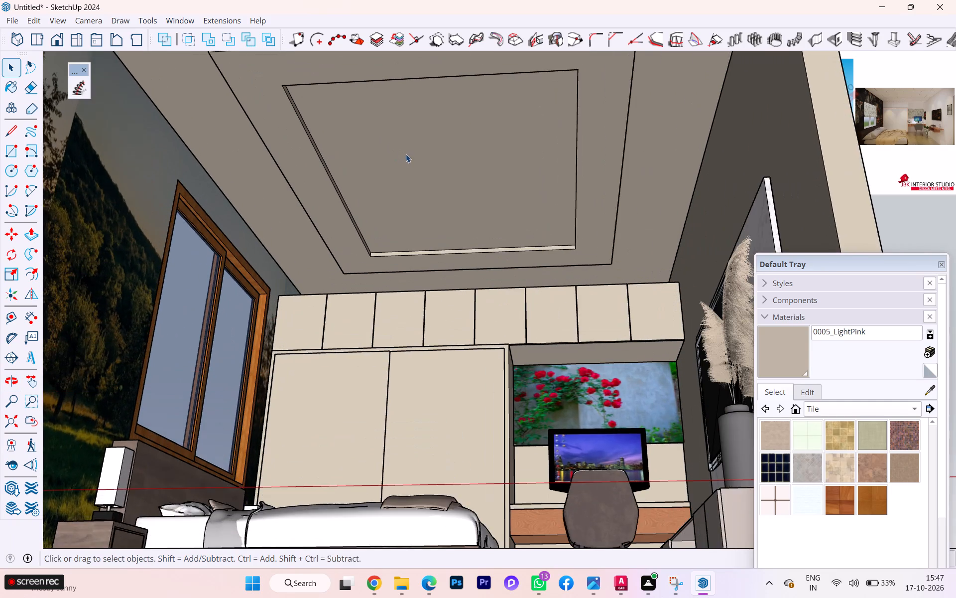
scroll(432, 149, "up", 1)
scroll(432, 149, "down", 4)
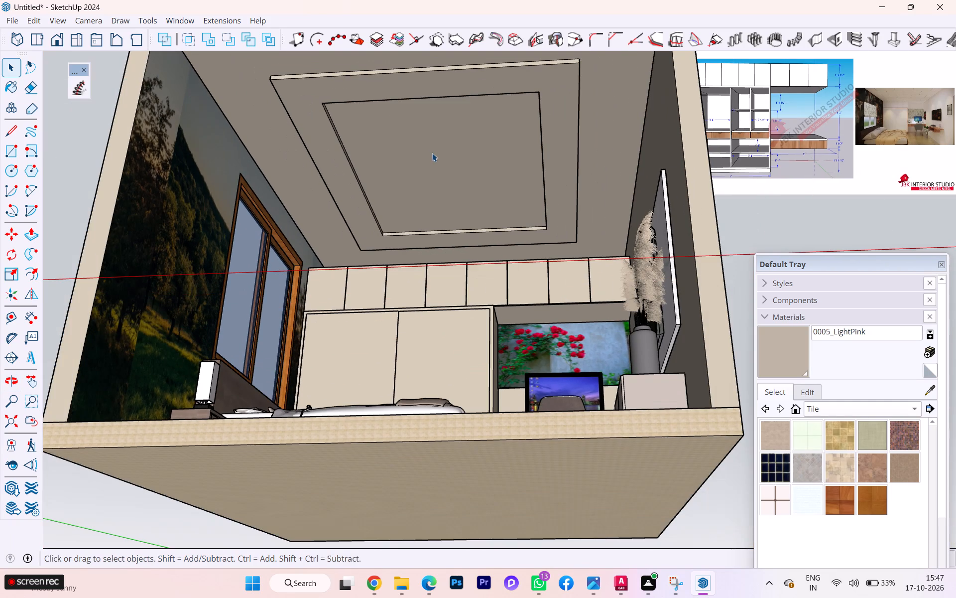
scroll(432, 153, "up", 6)
scroll(433, 152, "down", 6)
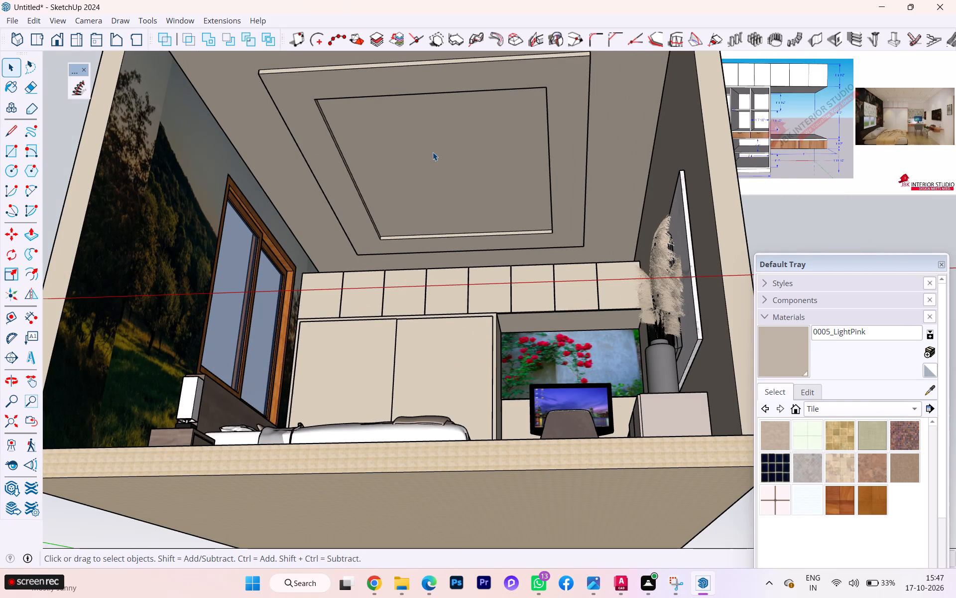
scroll(284, 90, "up", 2)
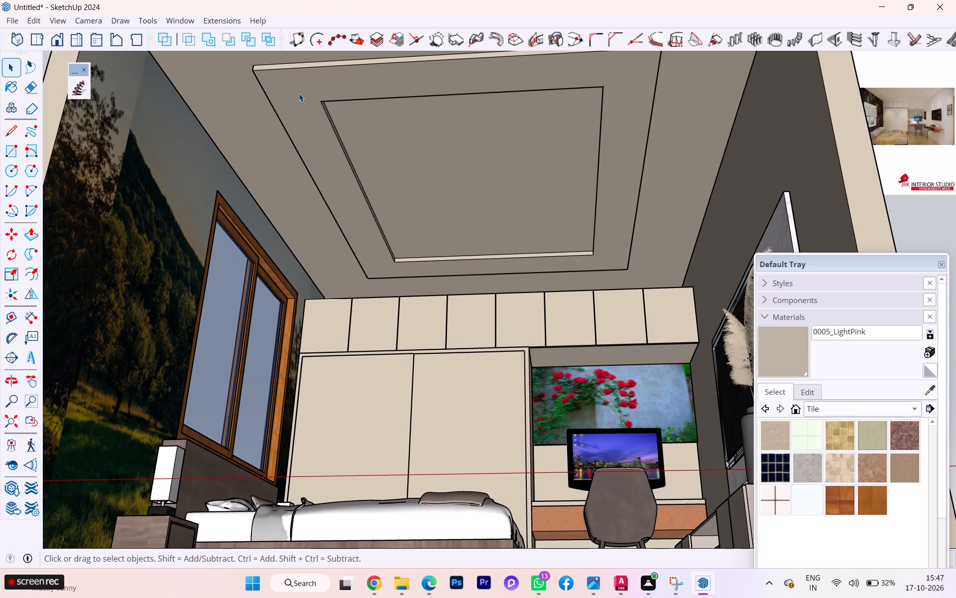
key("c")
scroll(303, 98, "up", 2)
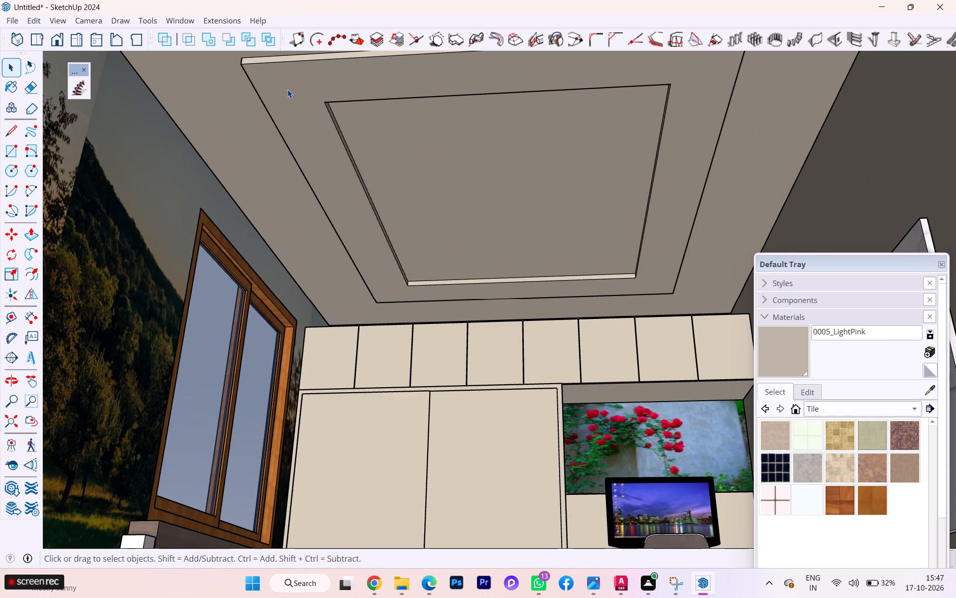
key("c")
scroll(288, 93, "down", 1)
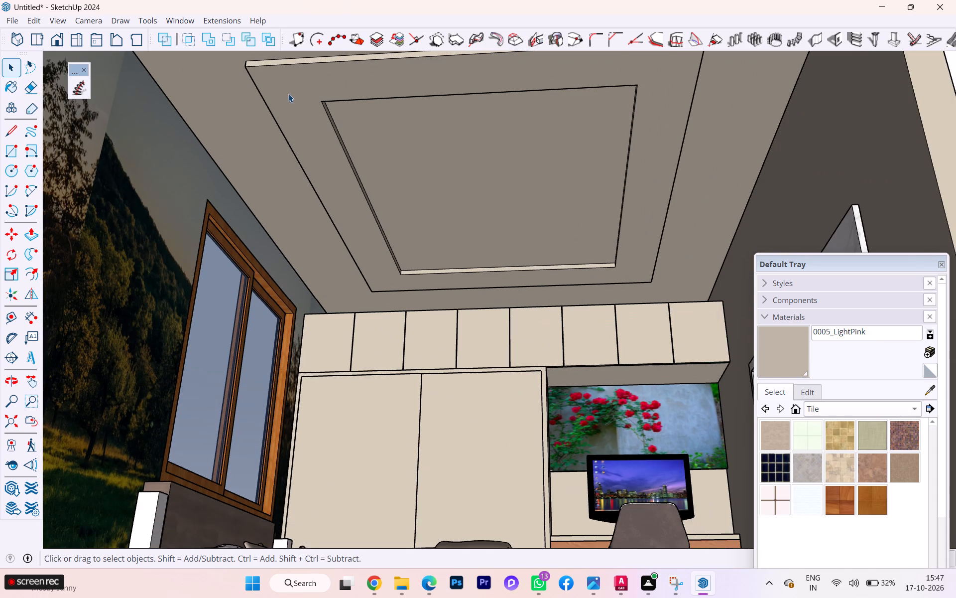
Draw a circle of about 3" radius on the ceiling's frame band, near its open-side corner closest to the window.
scroll(289, 94, "down", 2)
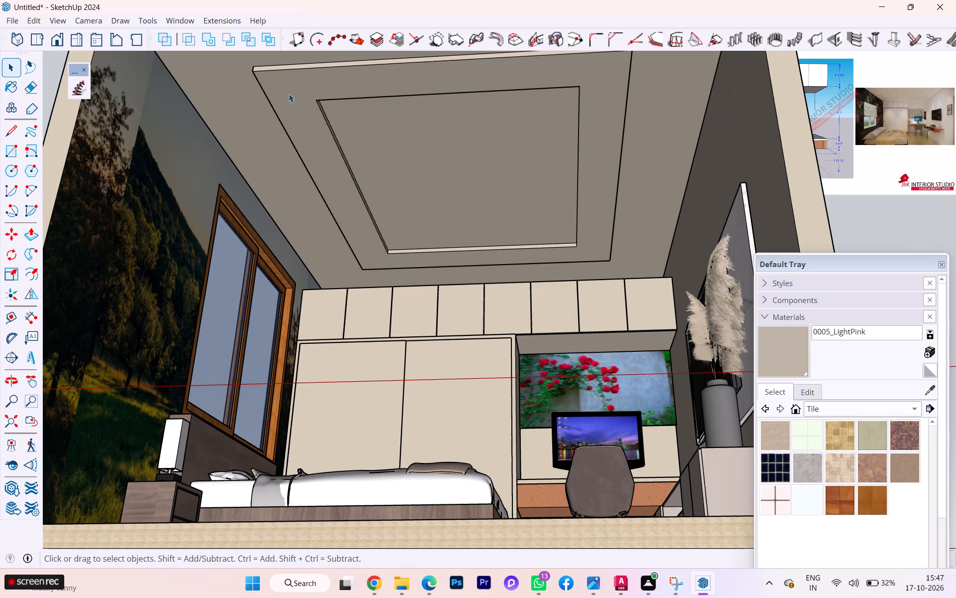
left_click(15, 169)
scroll(269, 110, "up", 3)
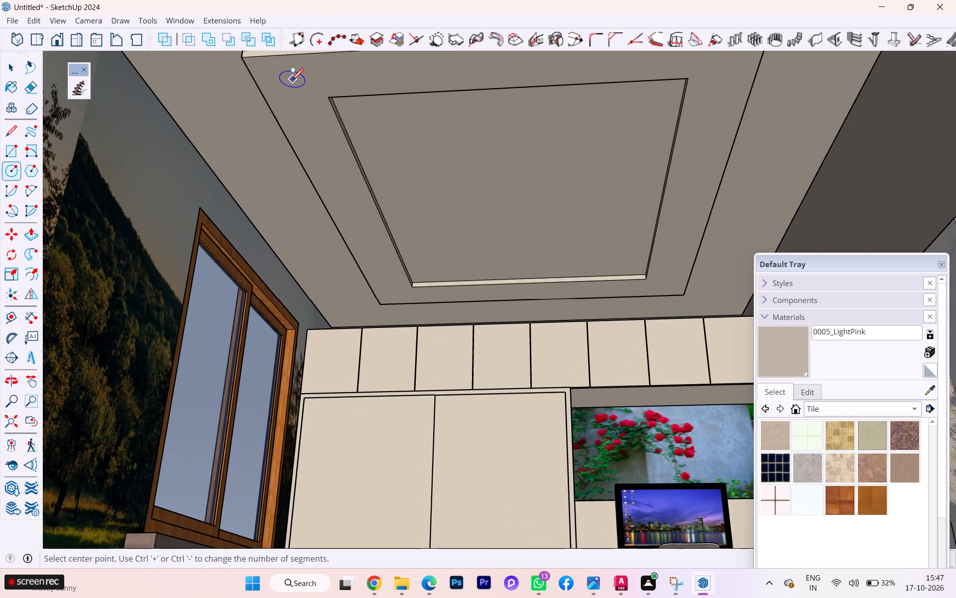
left_click(291, 82)
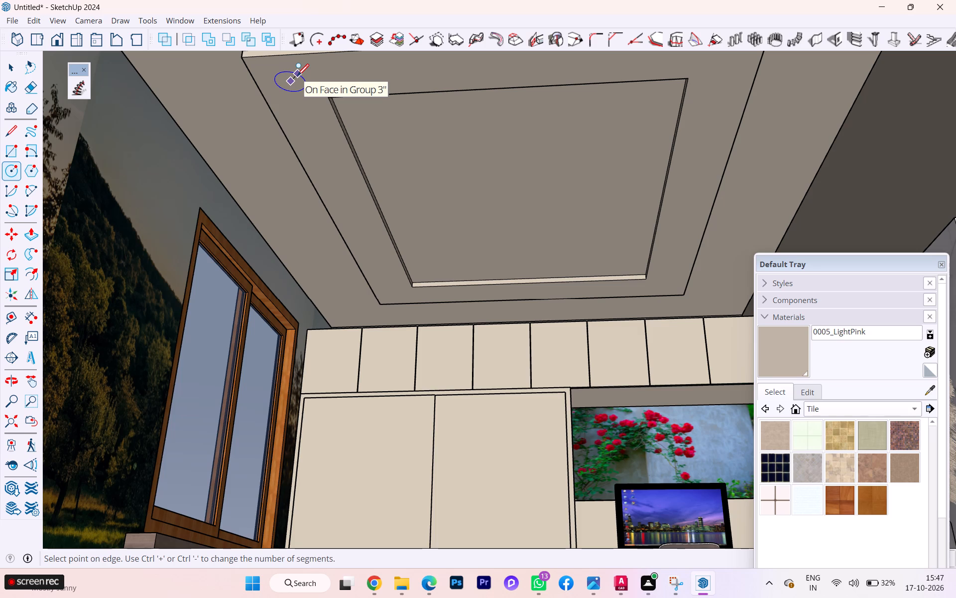
left_click(297, 74)
scroll(280, 86, "down", 1)
scroll(280, 87, "up", 2)
scroll(281, 86, "down", 1)
scroll(281, 85, "up", 1)
scroll(288, 79, "down", 1)
scroll(288, 78, "up", 1)
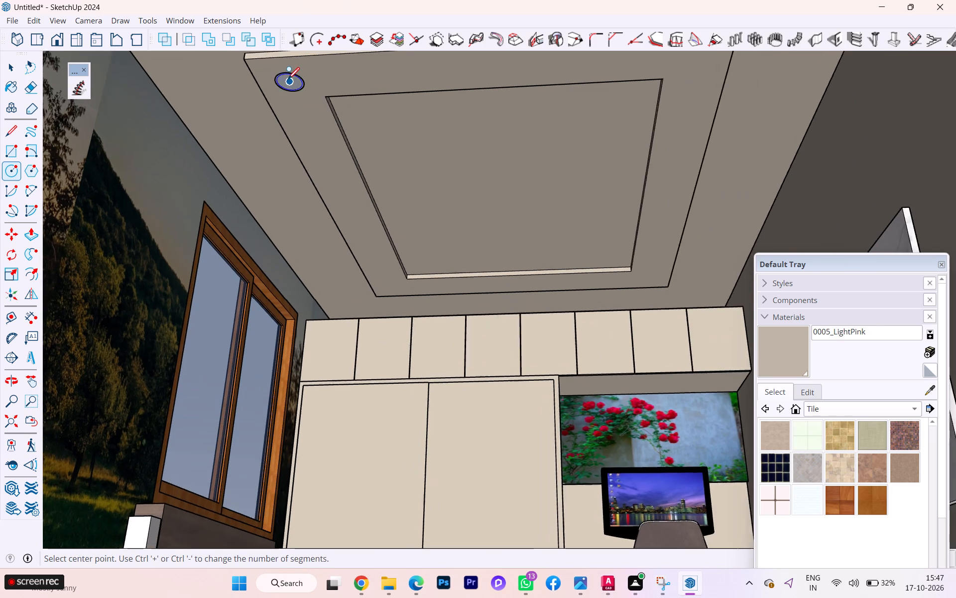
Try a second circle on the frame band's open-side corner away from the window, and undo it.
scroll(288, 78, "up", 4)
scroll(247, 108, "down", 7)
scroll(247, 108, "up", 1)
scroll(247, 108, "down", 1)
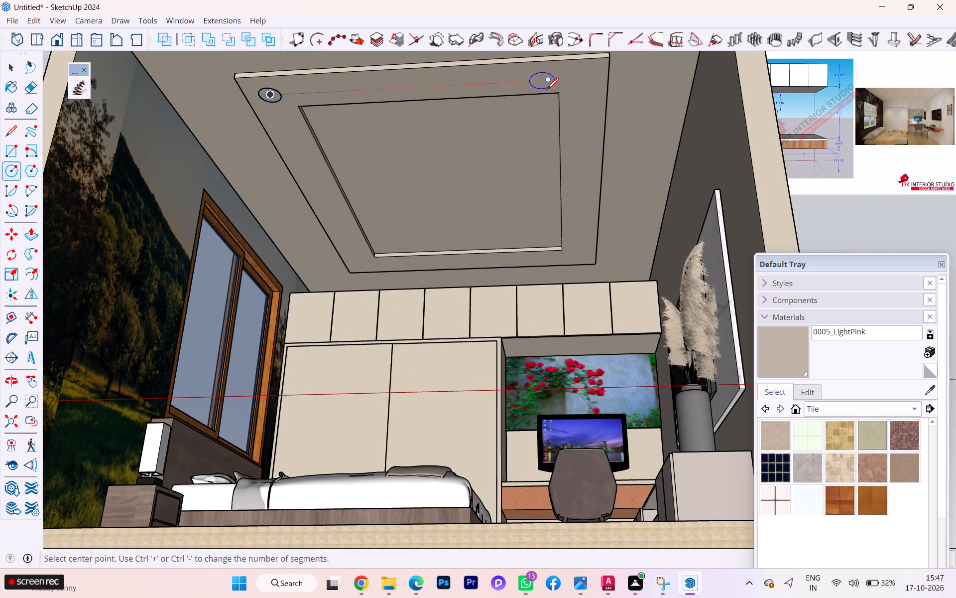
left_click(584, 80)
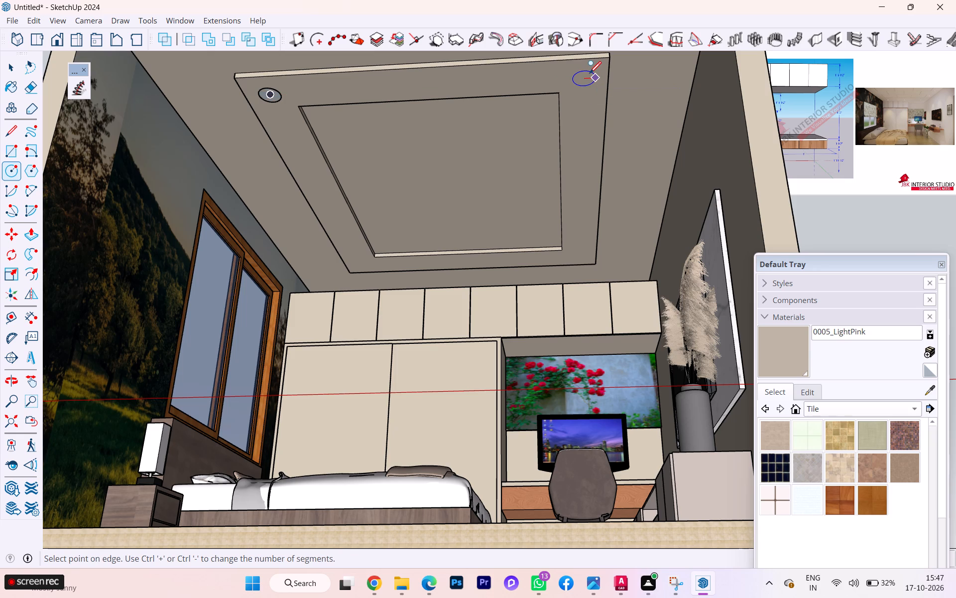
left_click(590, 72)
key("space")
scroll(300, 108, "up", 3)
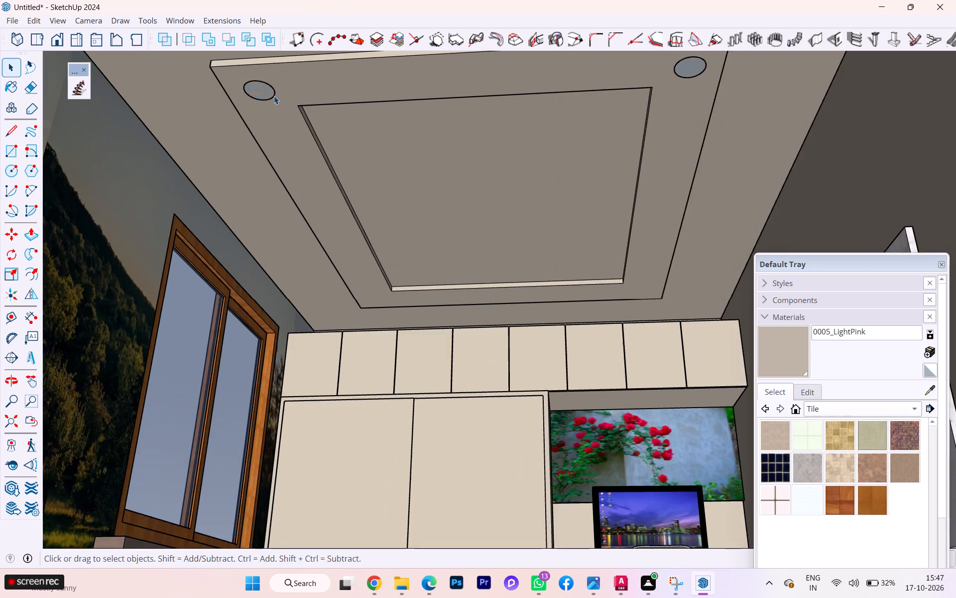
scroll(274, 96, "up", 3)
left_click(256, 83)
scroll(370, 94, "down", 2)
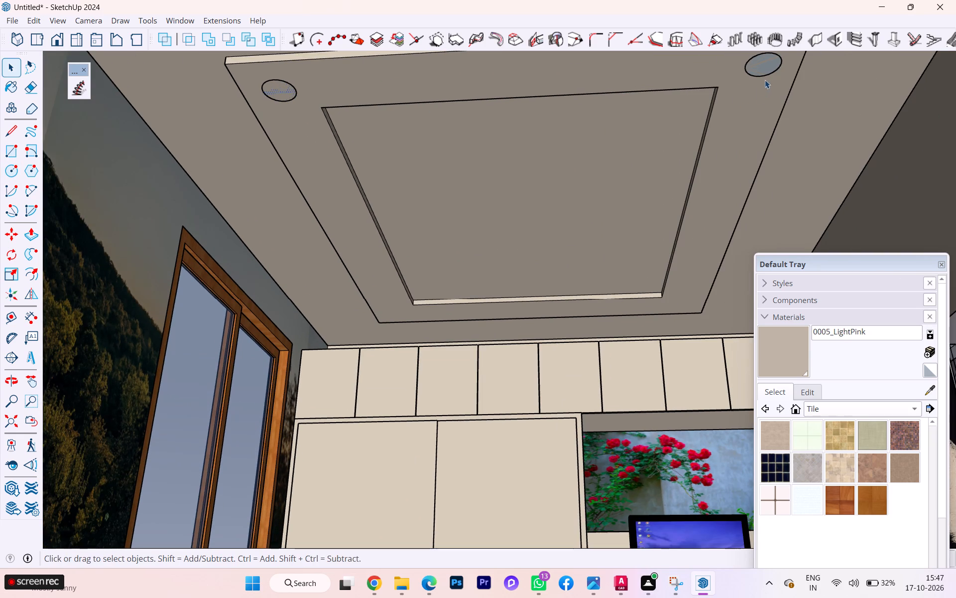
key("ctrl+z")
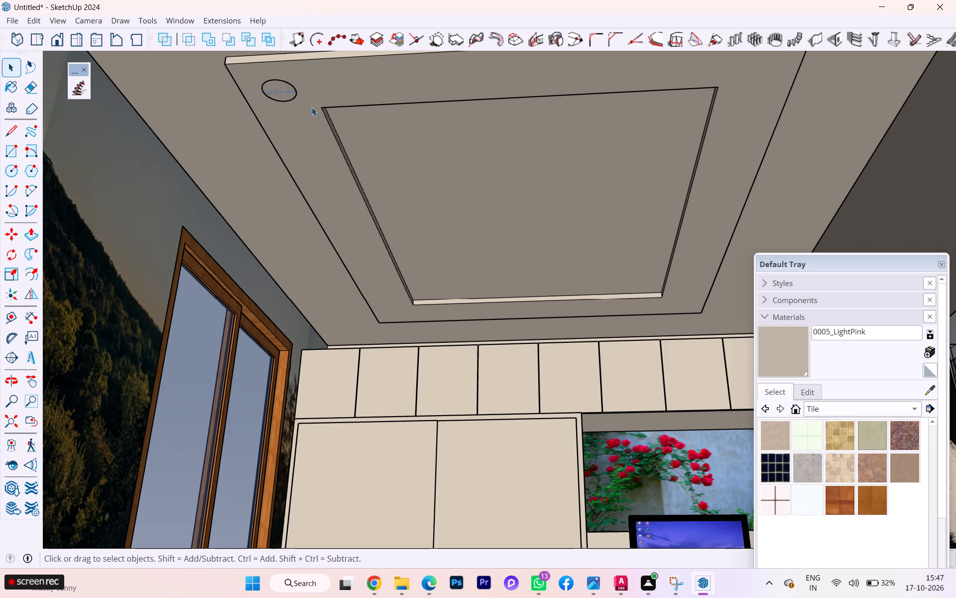
Offset the window-side ceiling circle inward to a concentric circle of about 1 13/16" radius.
scroll(312, 107, "up", 4)
middle_click_drag(273, 84, 273, 69)
scroll(273, 69, "up", 4)
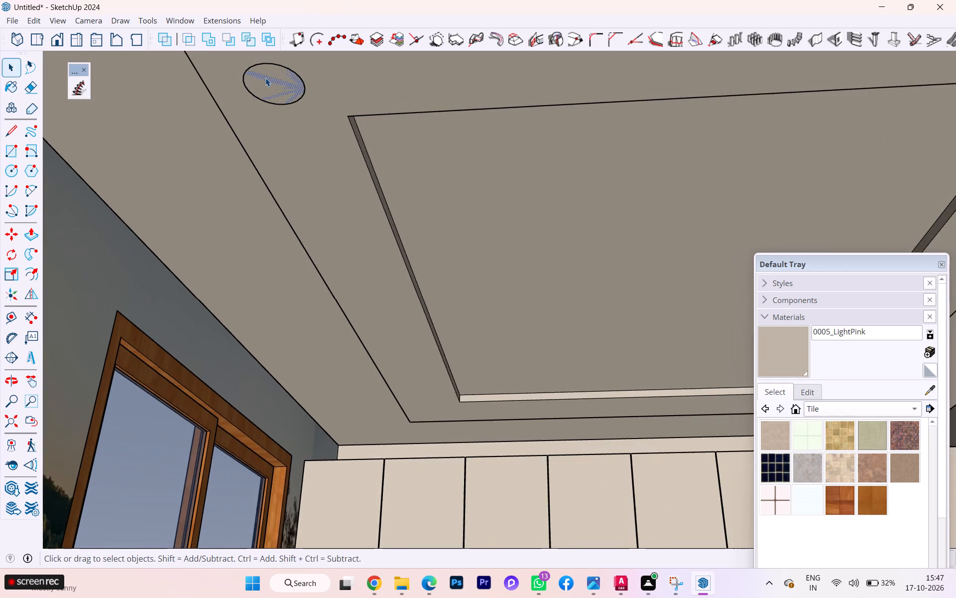
scroll(265, 78, "up", 2)
scroll(265, 78, "down", 1)
scroll(265, 78, "up", 1)
double_click(256, 88)
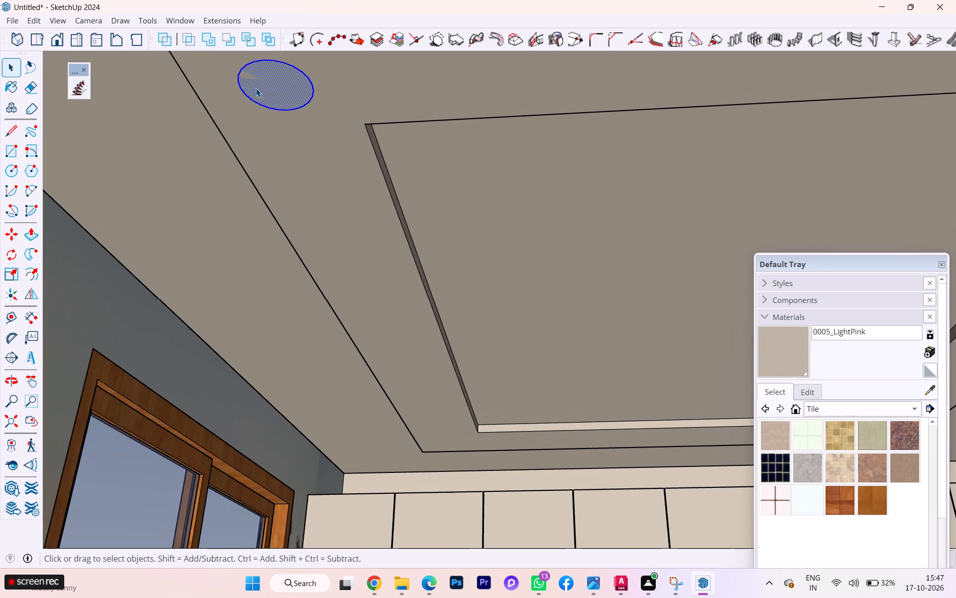
key("f")
left_click(250, 95)
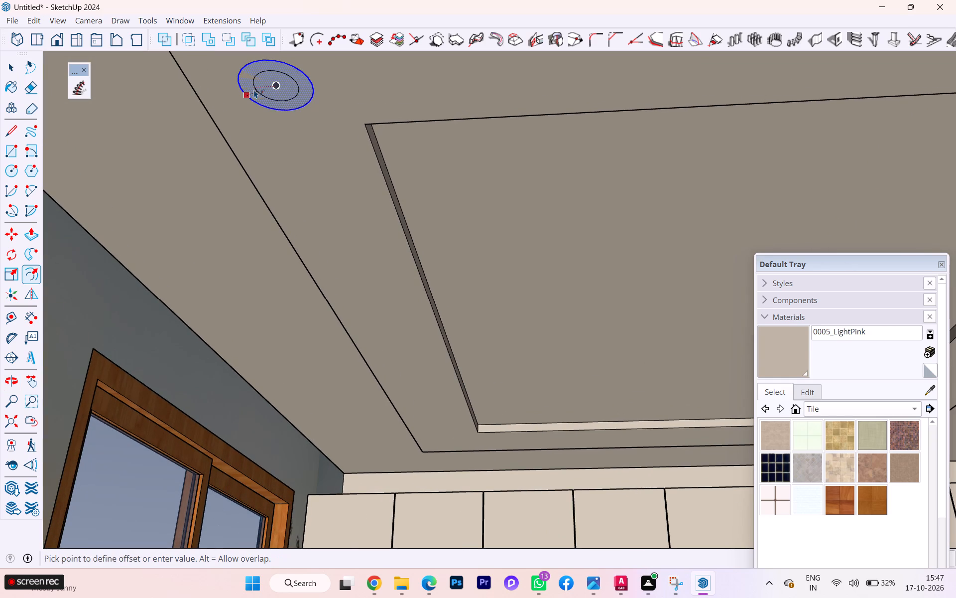
left_click(254, 90)
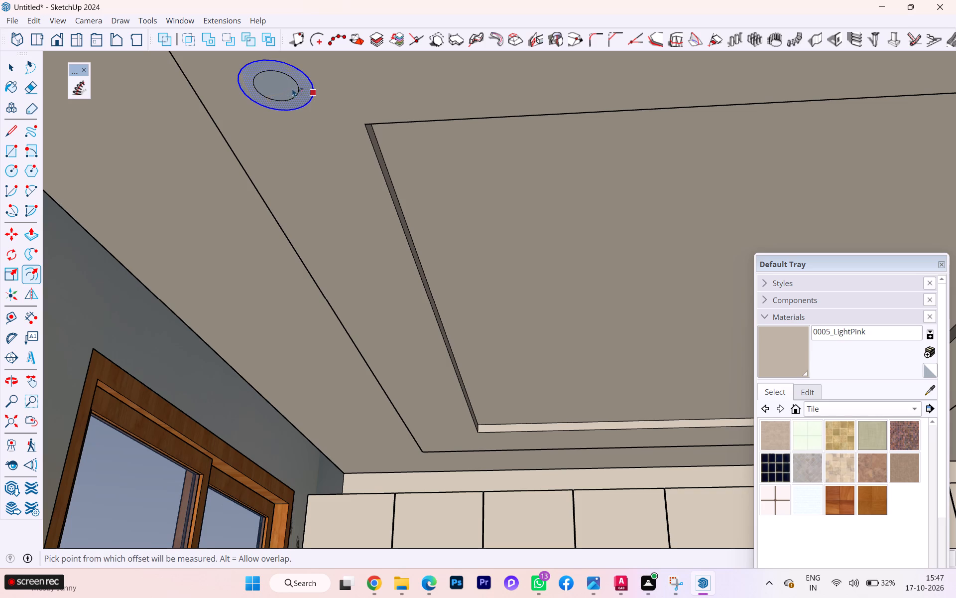
key("space")
key("space")
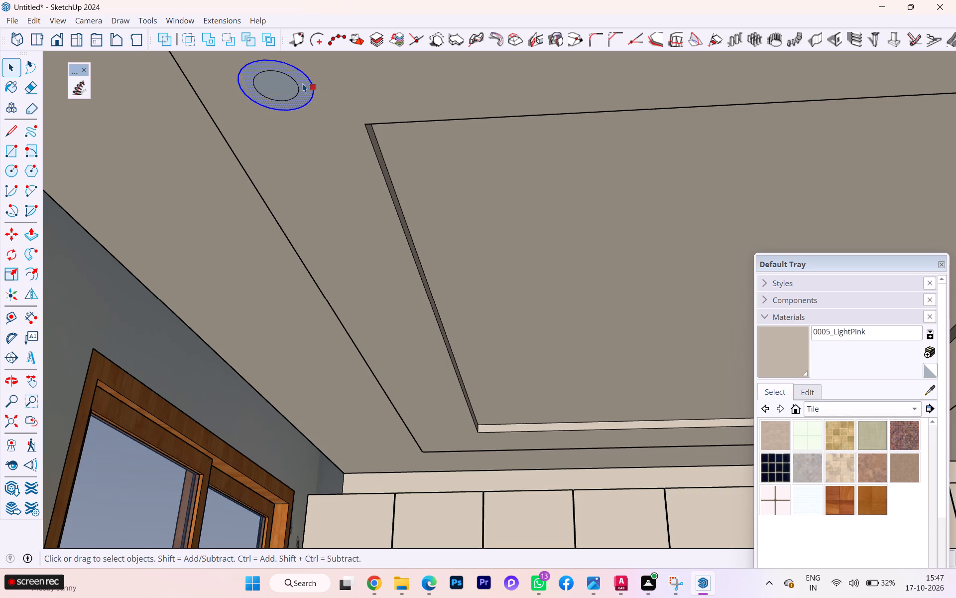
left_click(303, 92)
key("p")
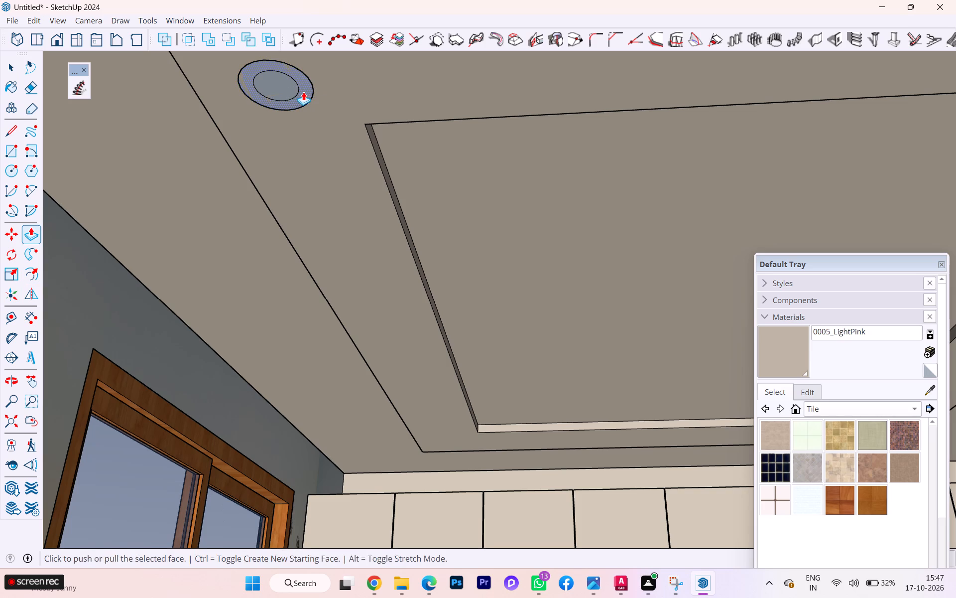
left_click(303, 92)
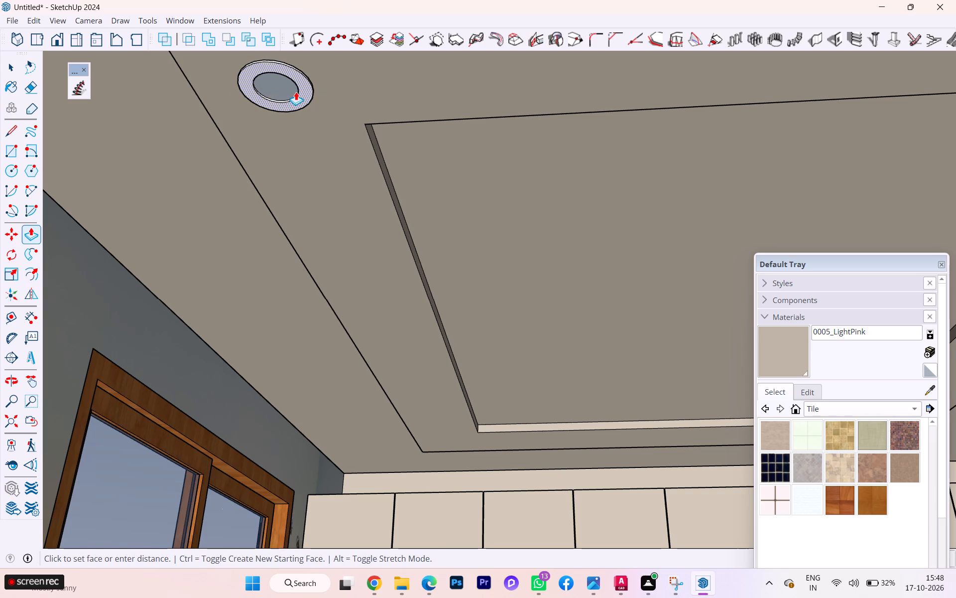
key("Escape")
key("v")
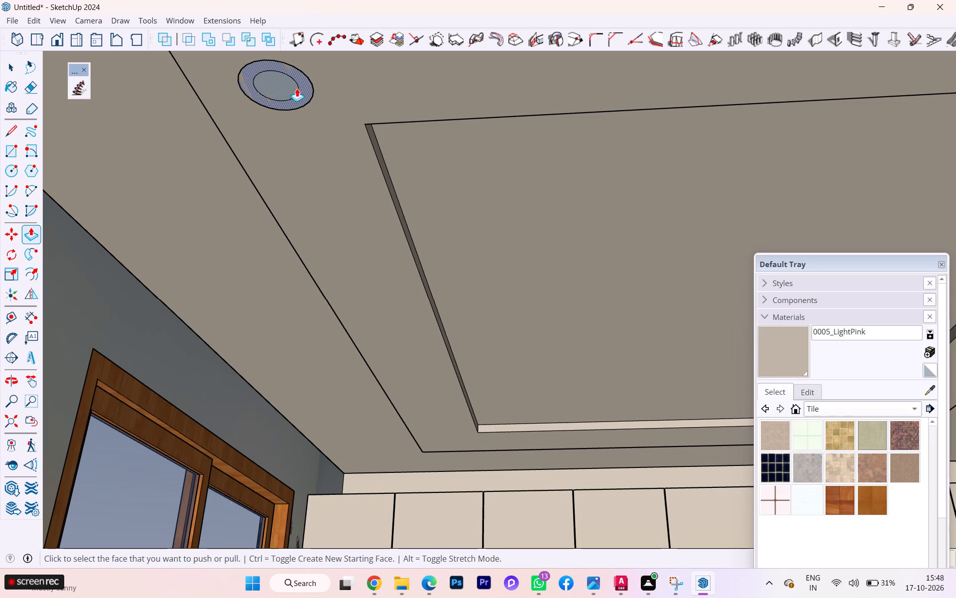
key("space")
Set the segments of both the inner and outer ceiling circles to 50.
left_click(288, 98)
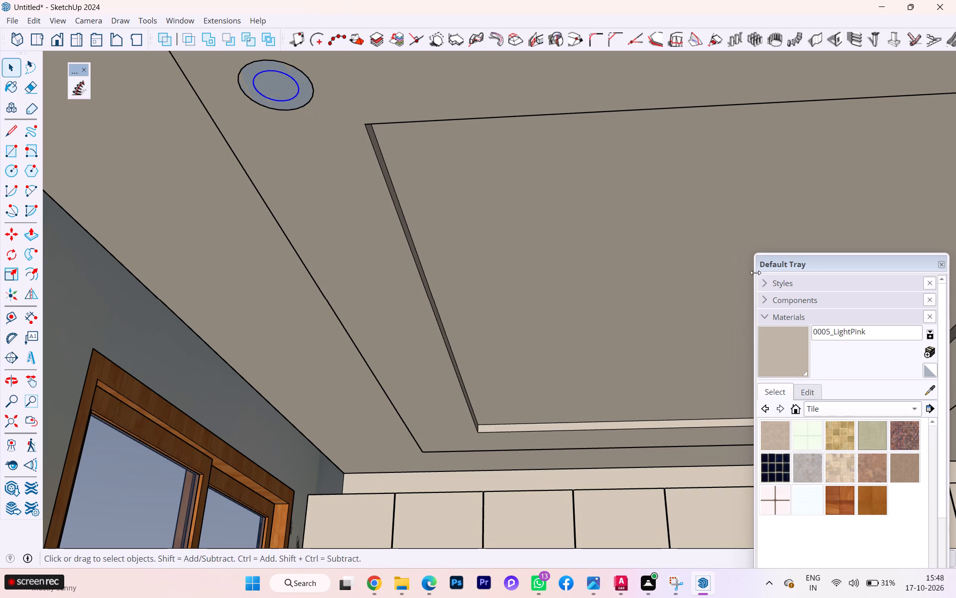
left_click(760, 316)
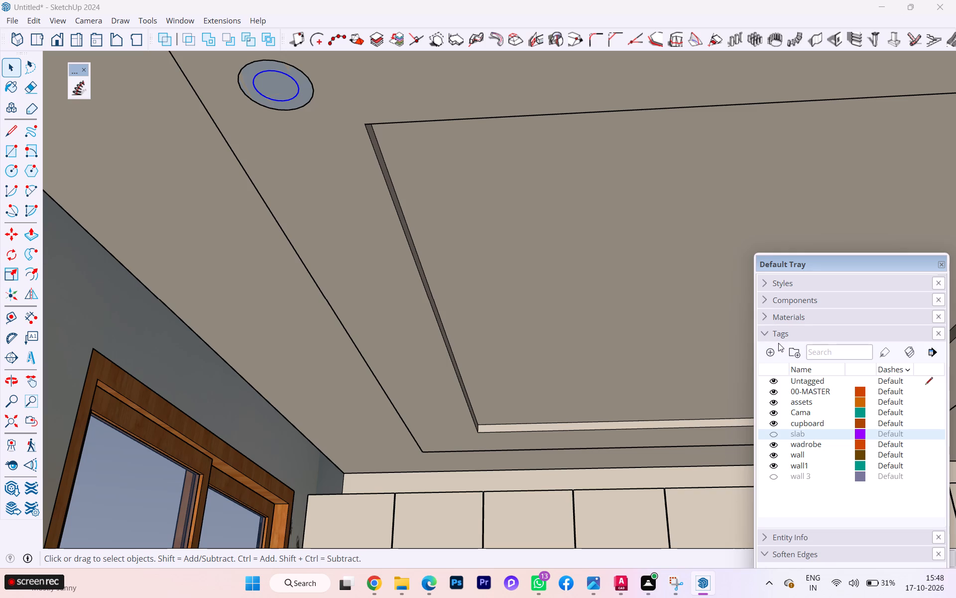
scroll(769, 344, "down", 1)
scroll(795, 533, "down", 4)
left_click(768, 335)
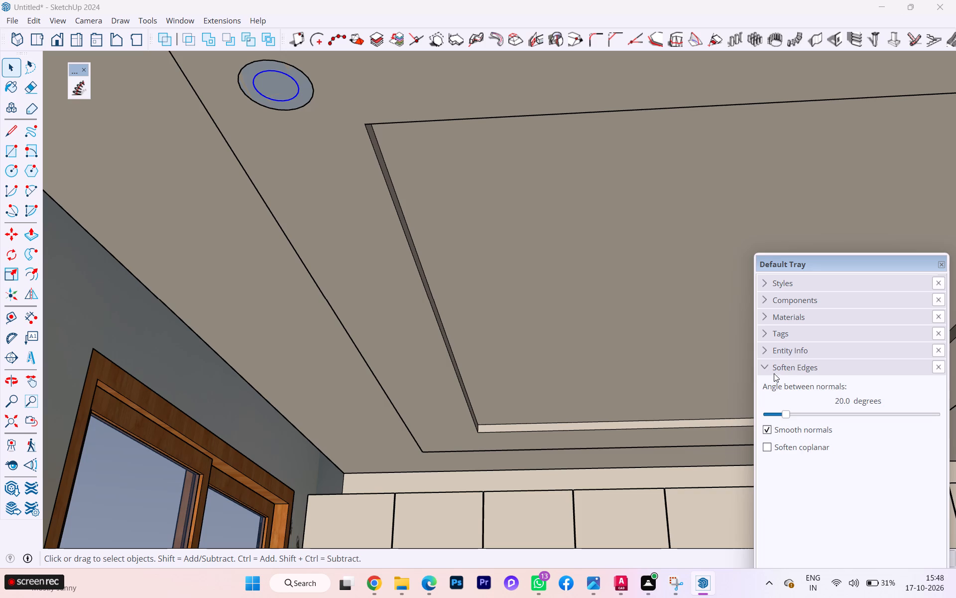
left_click(770, 353)
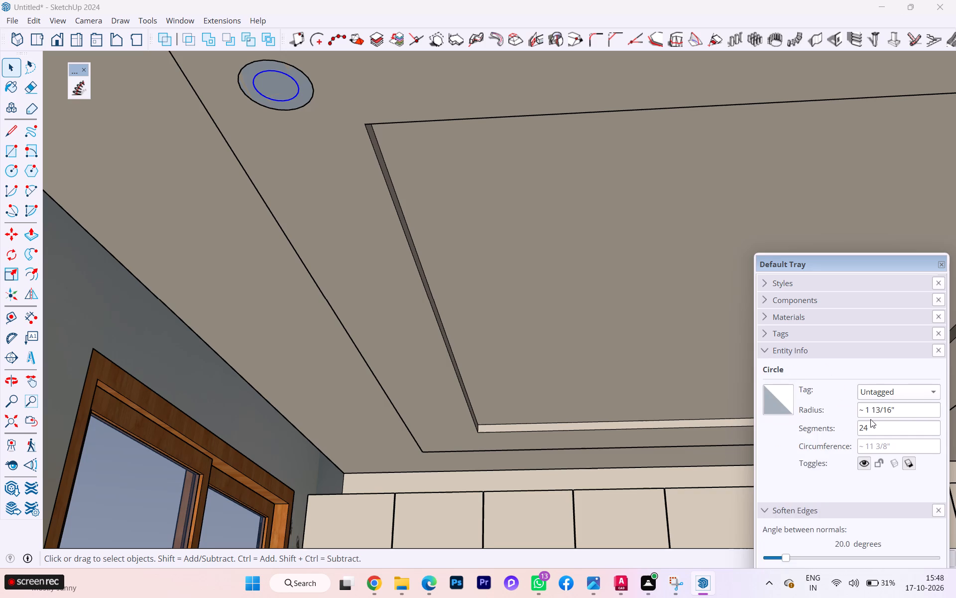
left_click_drag(875, 425, 849, 429)
type("50")
key("Return")
left_click(308, 104)
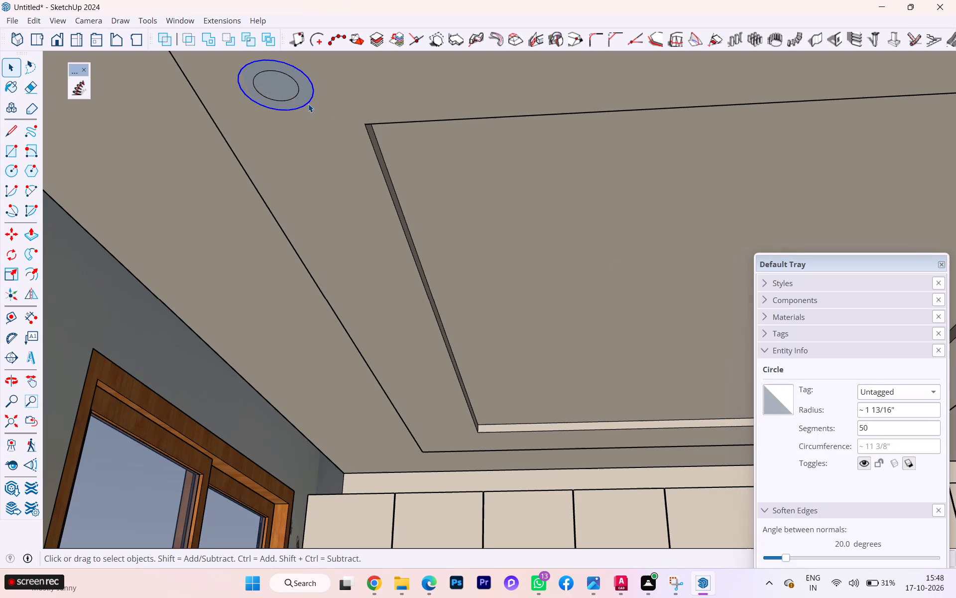
left_click_drag(881, 429, 840, 424)
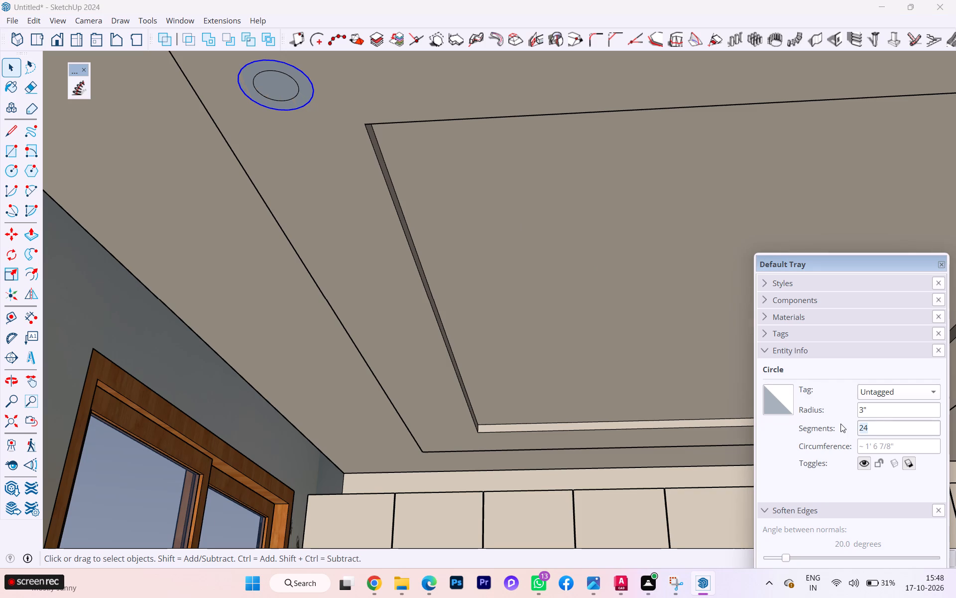
type("50")
key("Return")
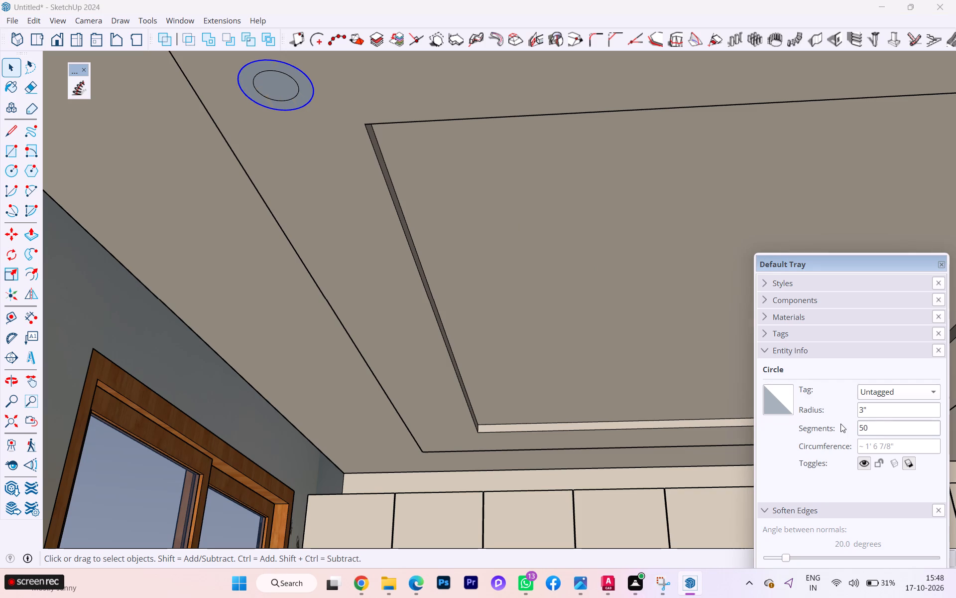
Push/Pull the ring face between the two ceiling circles slightly downward as a raised light rim.
left_click(309, 89)
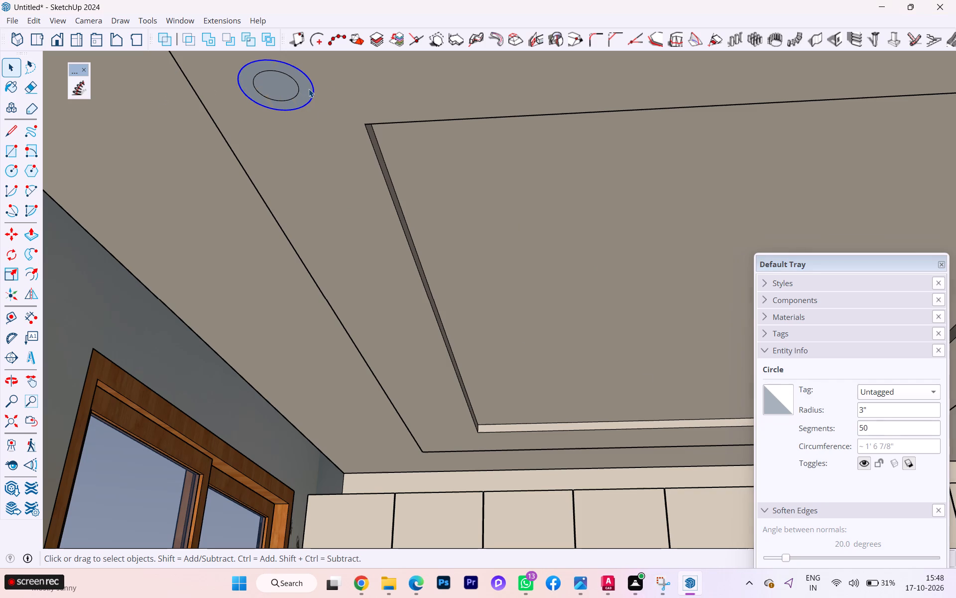
key("p")
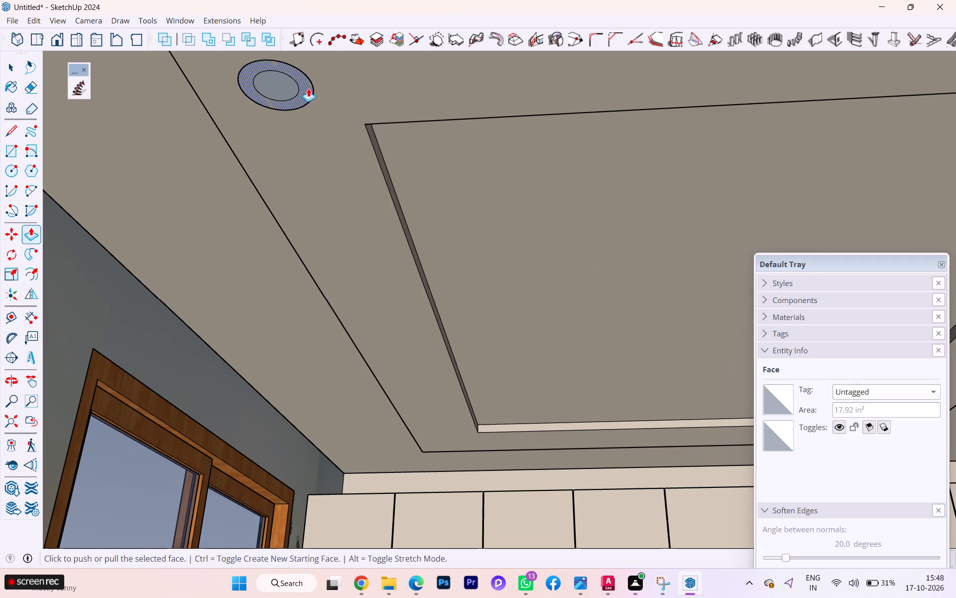
left_click(306, 86)
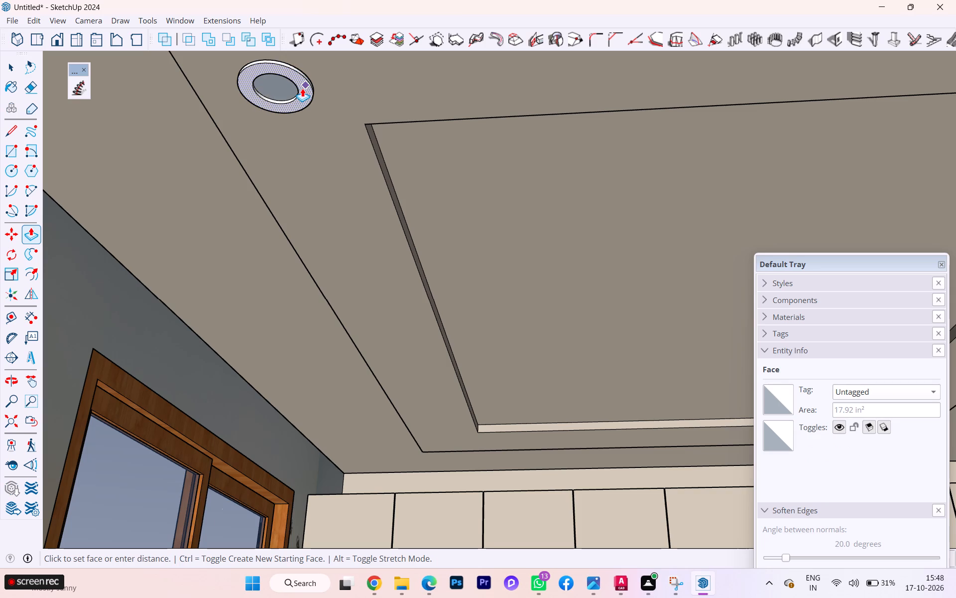
left_click(300, 89)
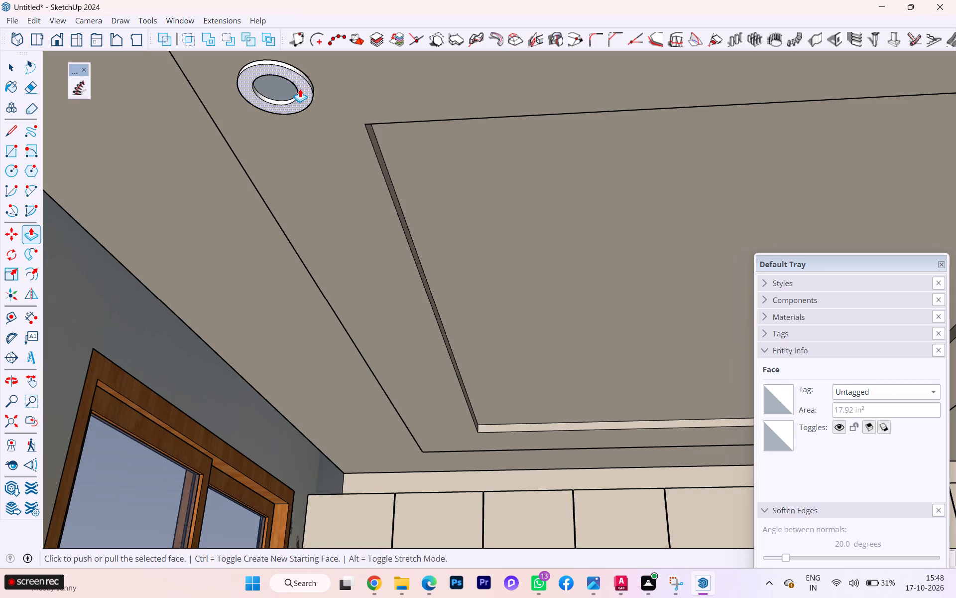
key("space")
Examine the raised ceiling light ring up close, checking its inner wall, inner circle edge and ring face.
scroll(283, 90, "up", 1)
scroll(267, 67, "down", 1)
middle_click_drag(267, 67, 255, 21)
scroll(270, 91, "up", 2)
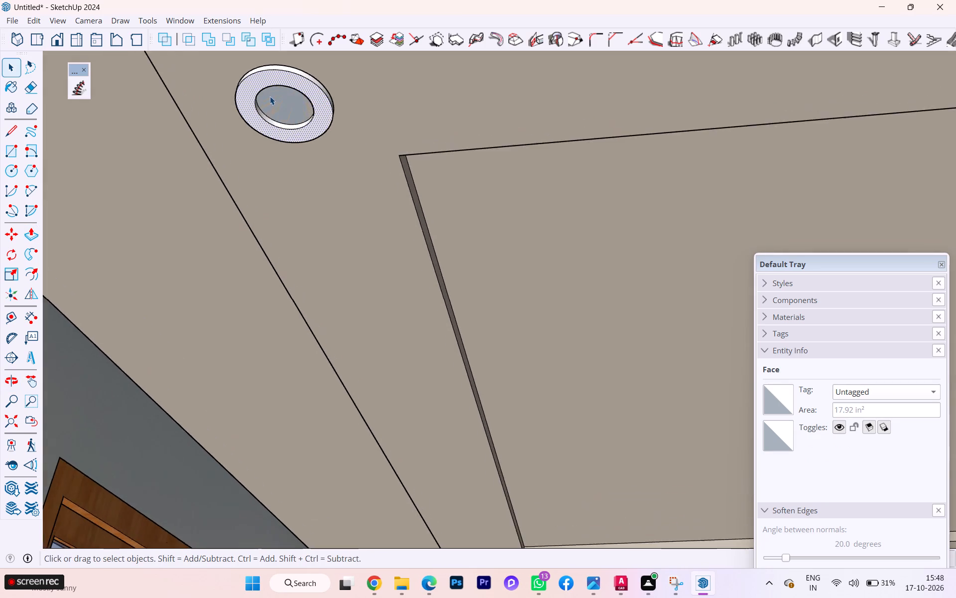
scroll(270, 96, "up", 8)
left_click(239, 110)
left_click(225, 116)
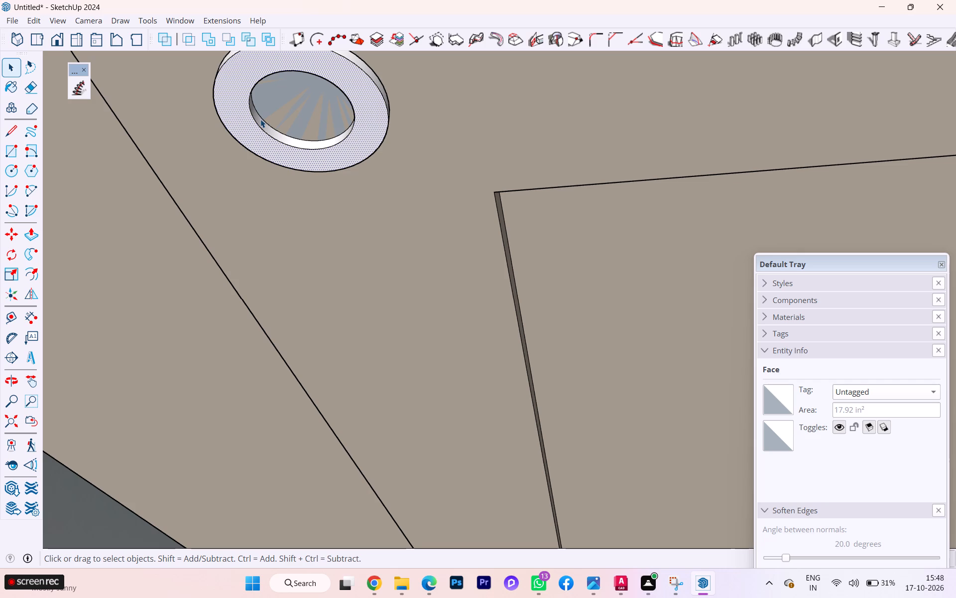
scroll(258, 123, "up", 3)
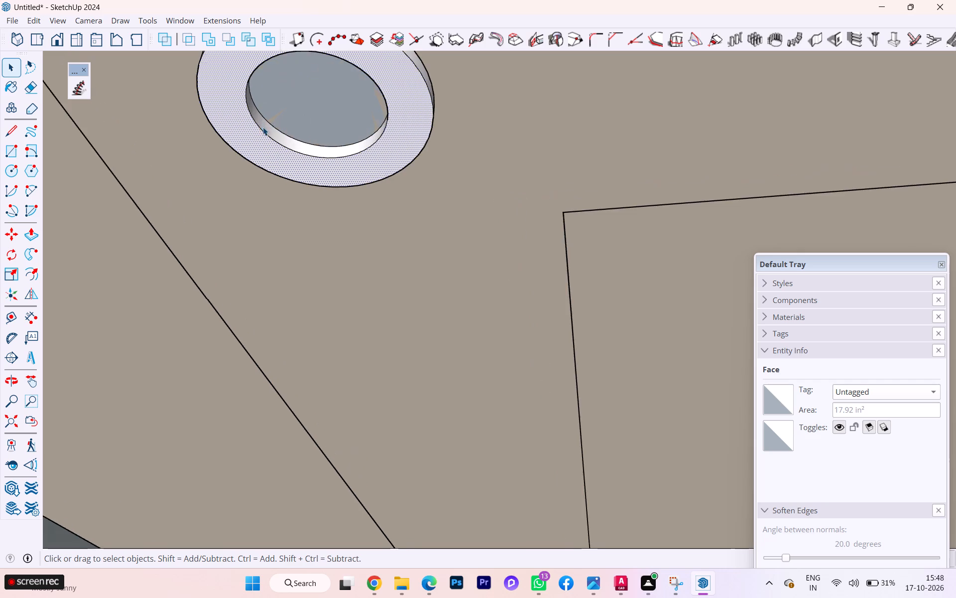
scroll(263, 127, "down", 1)
middle_click_drag(263, 127, 150, 196)
scroll(275, 149, "up", 6)
scroll(265, 173, "down", 1)
scroll(265, 173, "up", 1)
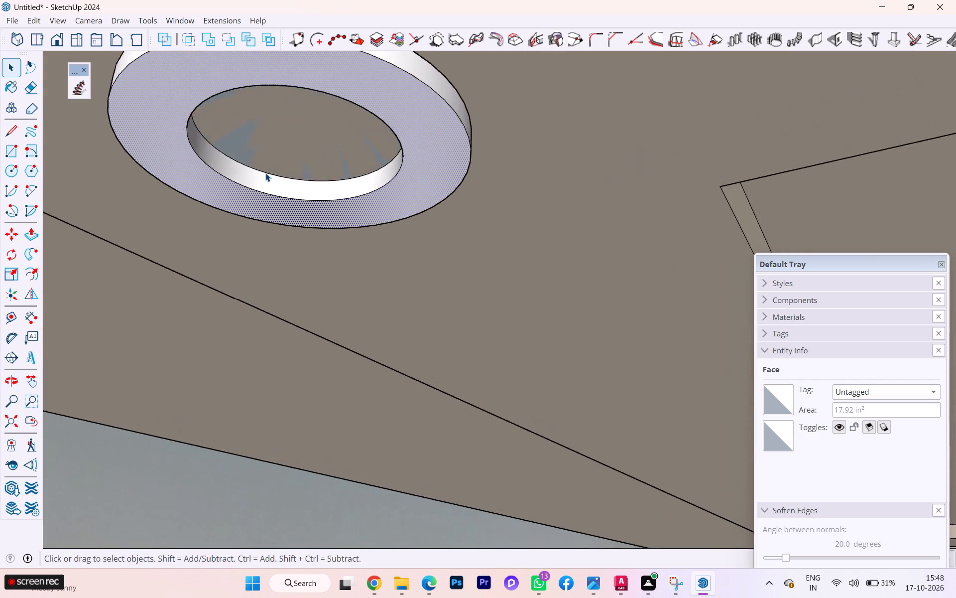
scroll(265, 173, "up", 3)
left_click(252, 188)
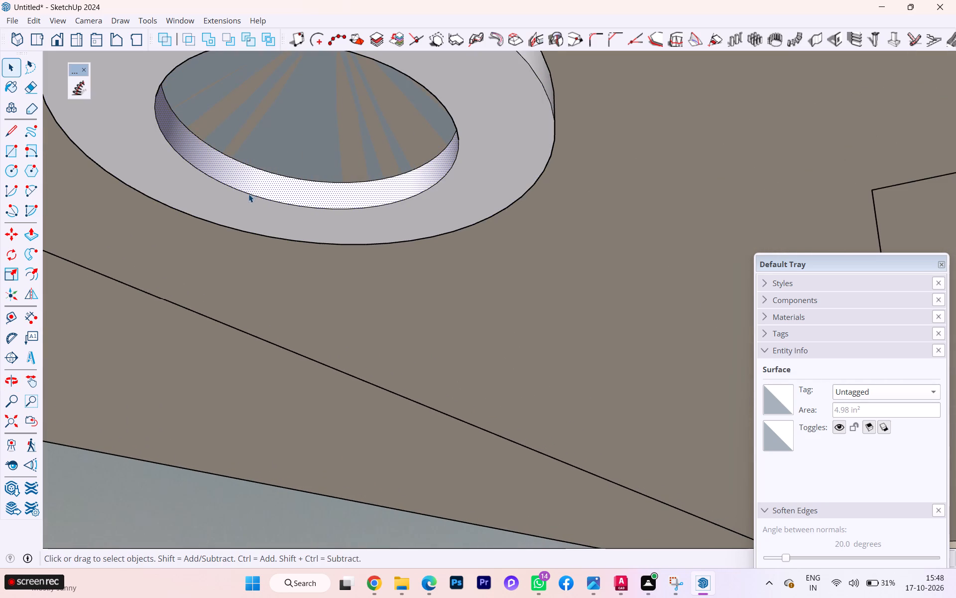
left_click(248, 194)
left_click(246, 205)
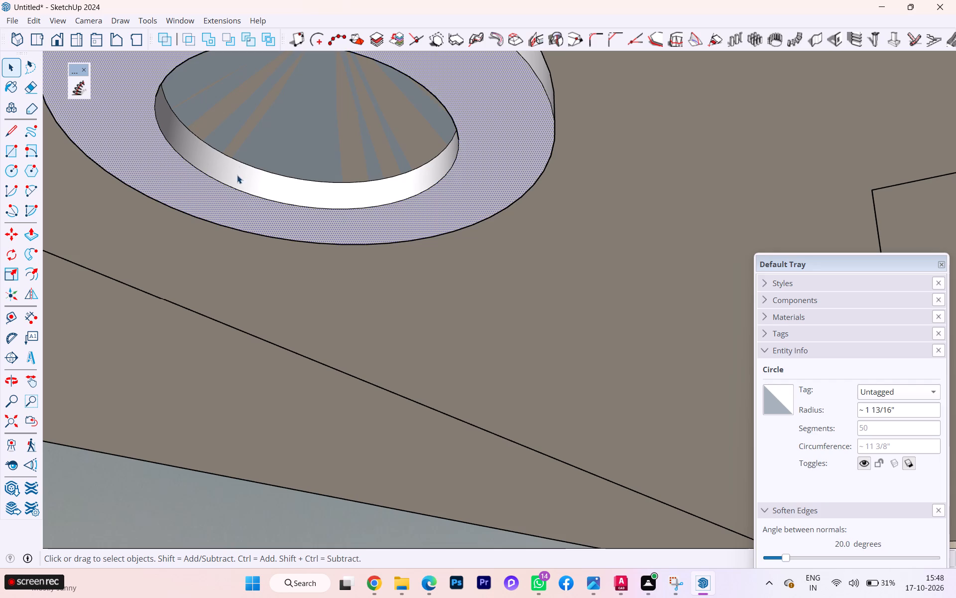
scroll(256, 149, "down", 2)
scroll(257, 149, "up", 1)
scroll(257, 146, "down", 3)
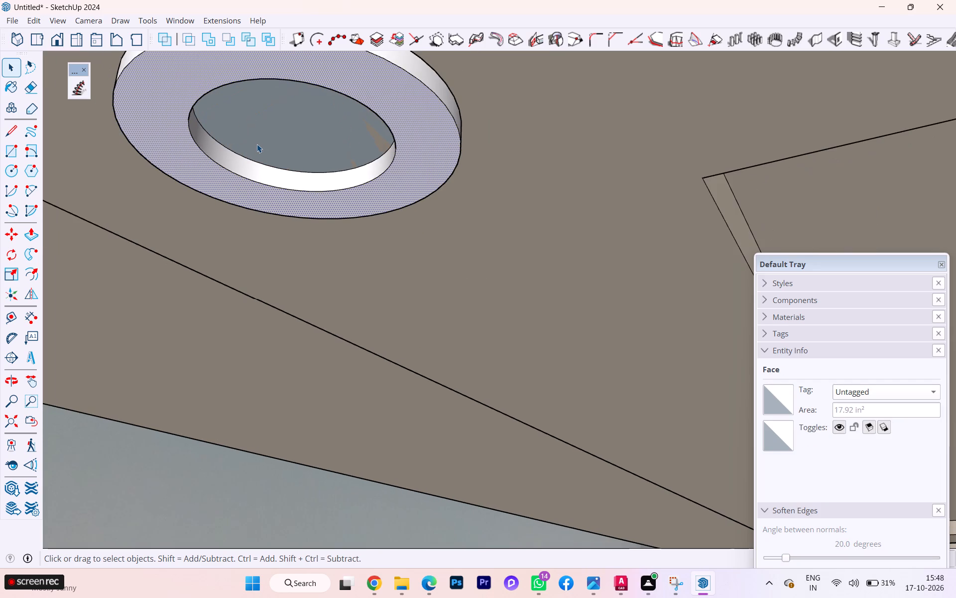
scroll(257, 144, "down", 1)
Undo the light ring's raised rim, the 50-segment settings and the inner offset circle, leaving only the original ceiling circle.
key("ctrl+z")
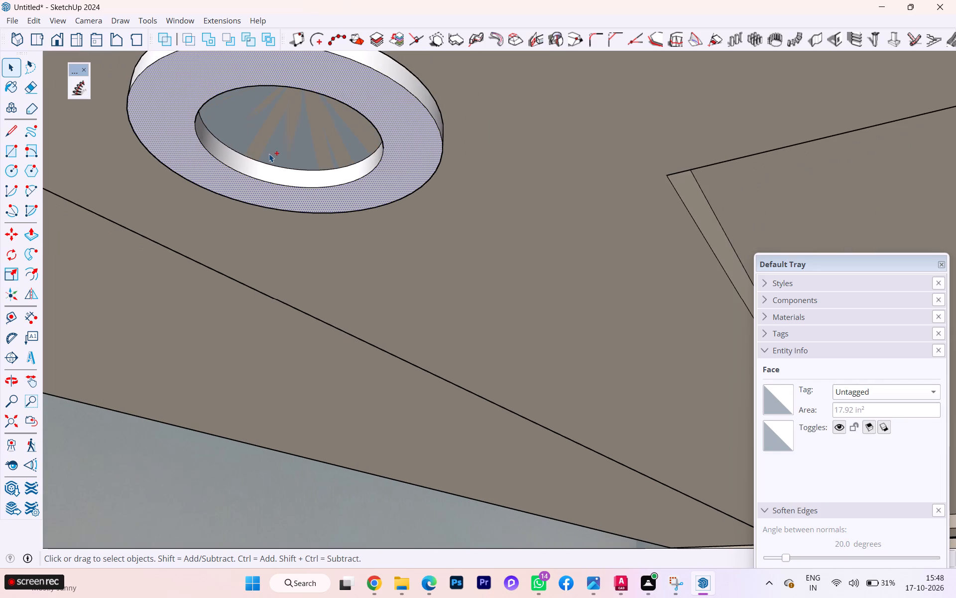
key("ctrl+z")
key("ctrl+z")
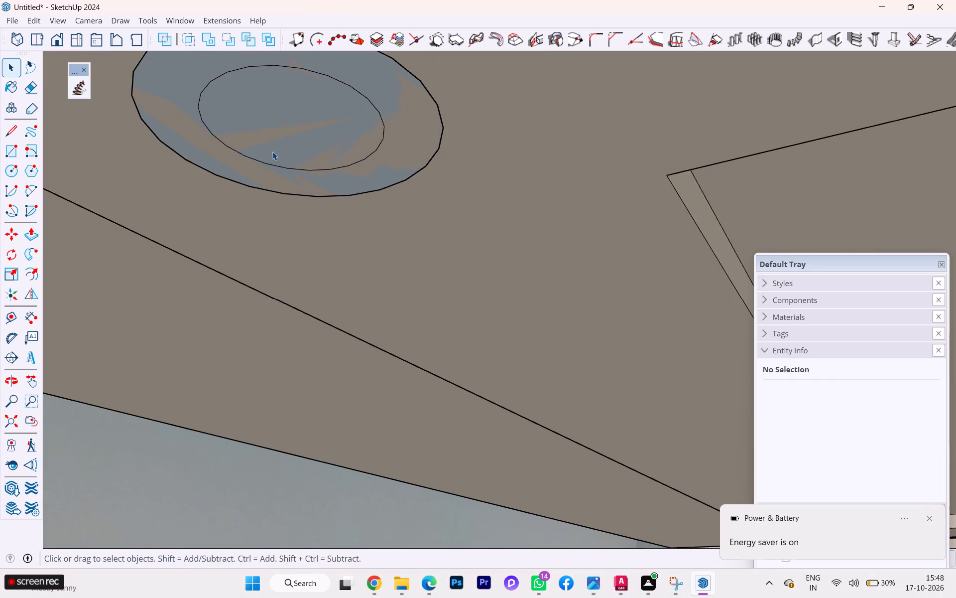
key("ctrl+z")
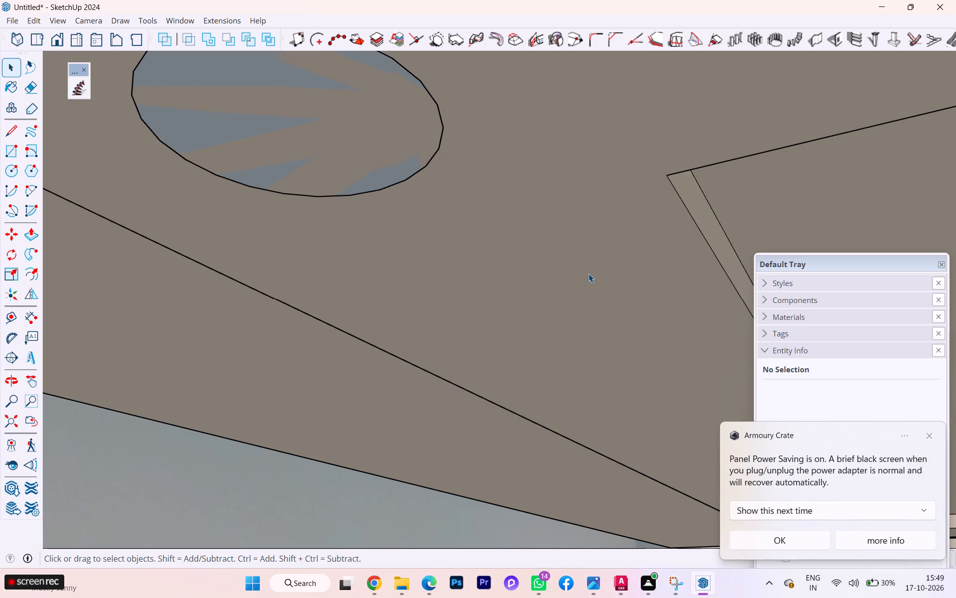
Set the segments of the 3" radius ceiling circle to 50.
left_click(355, 196)
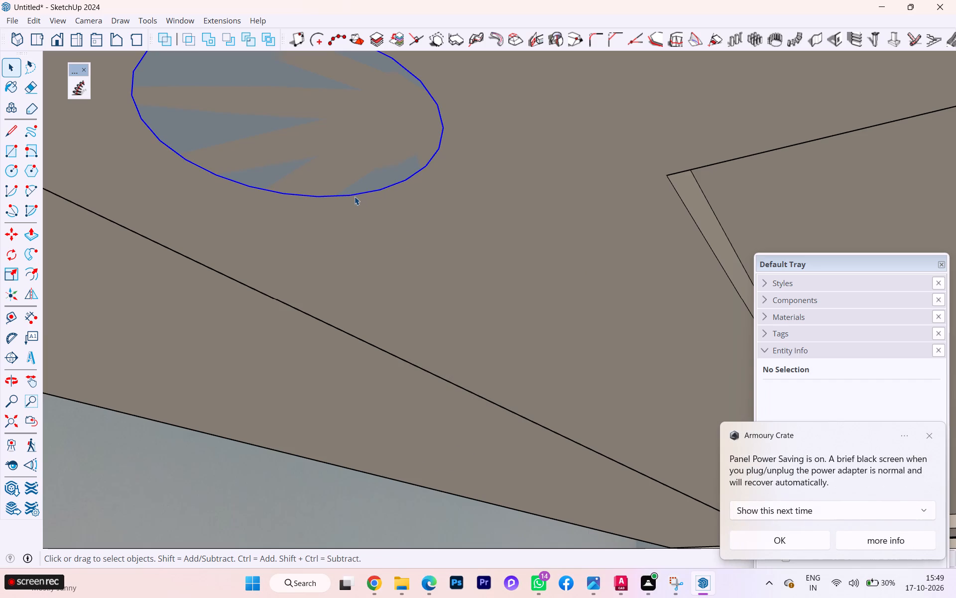
left_click(757, 540)
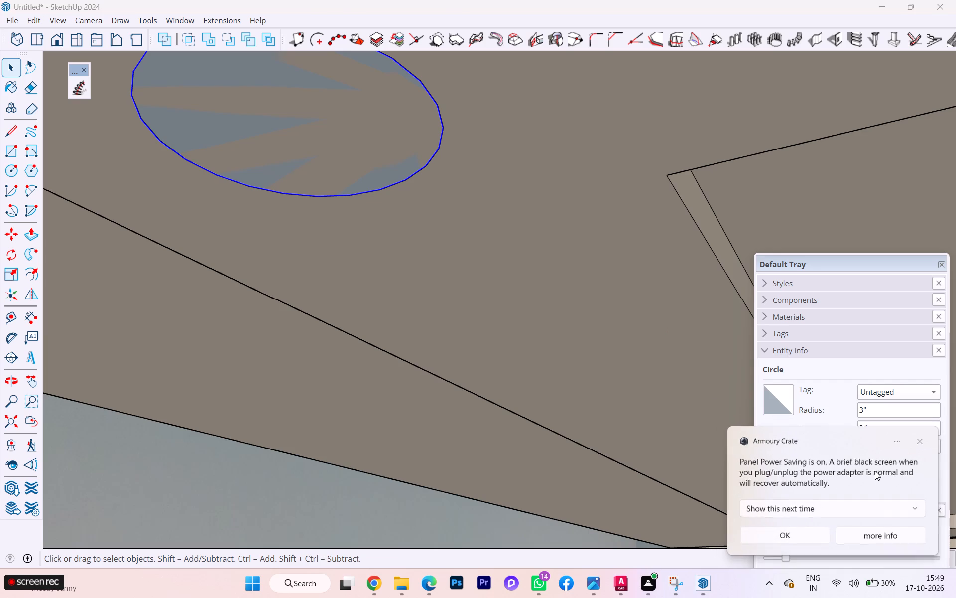
left_click_drag(875, 425, 804, 443)
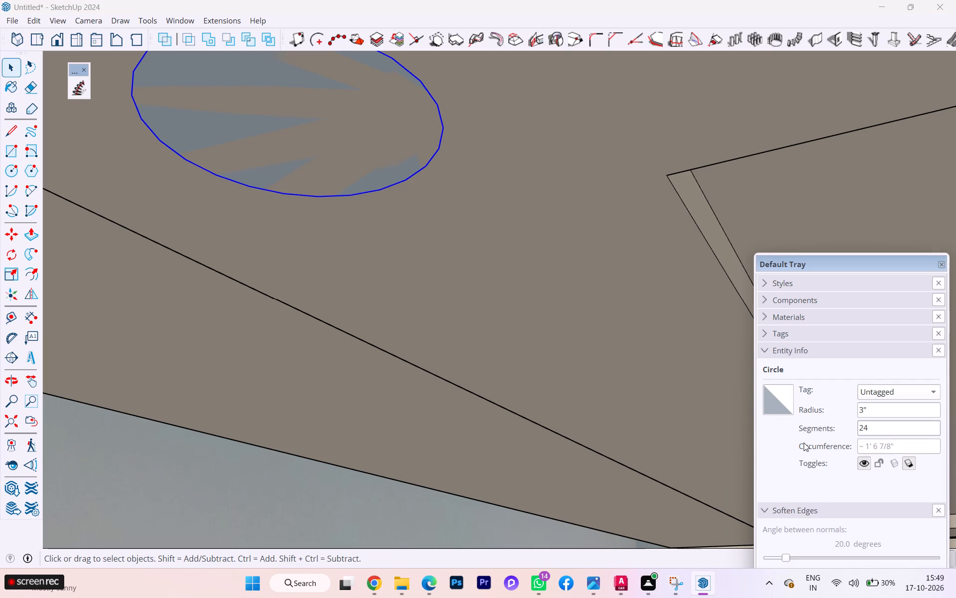
key("BackSpace")
key("BackSpace")
type("50")
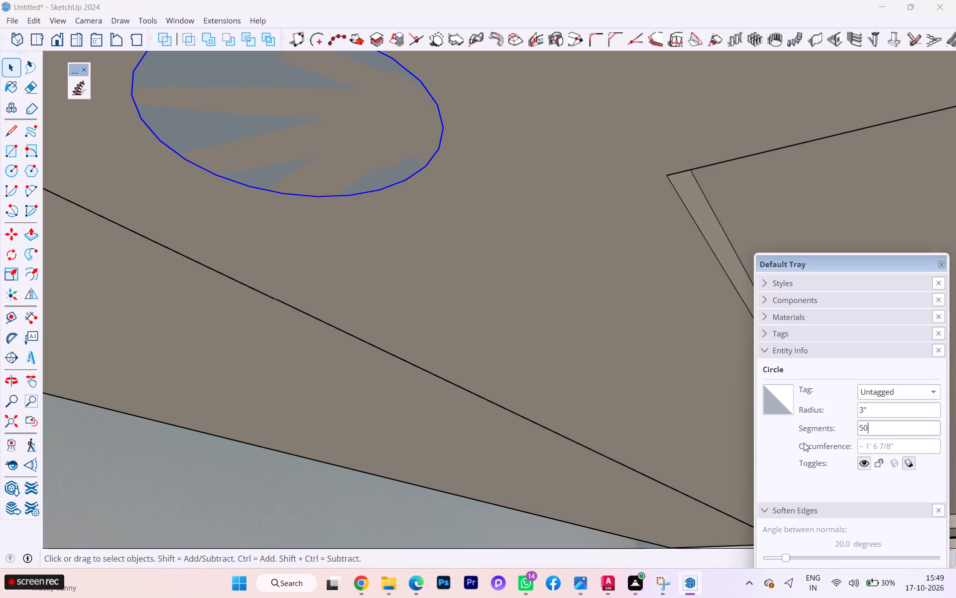
key("Return")
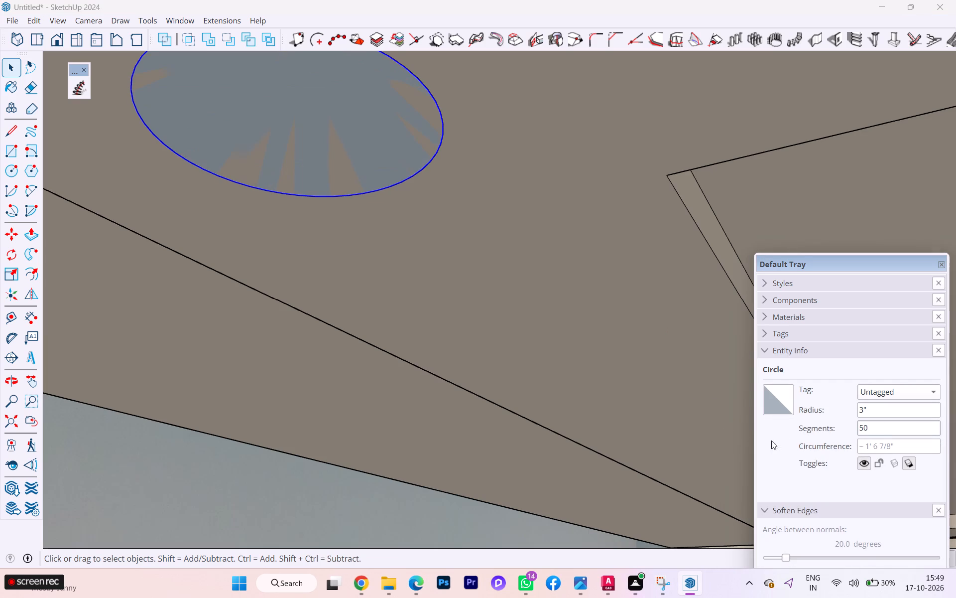
Push/Pull the ceiling circle's face downward by 1" to form a solid round light body.
left_click(305, 161)
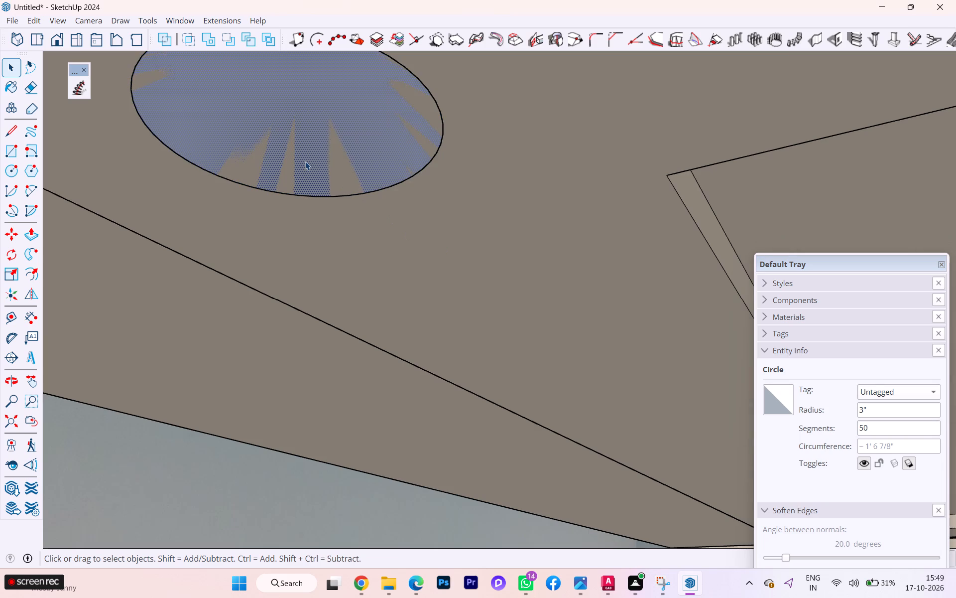
key("p")
left_click(305, 161)
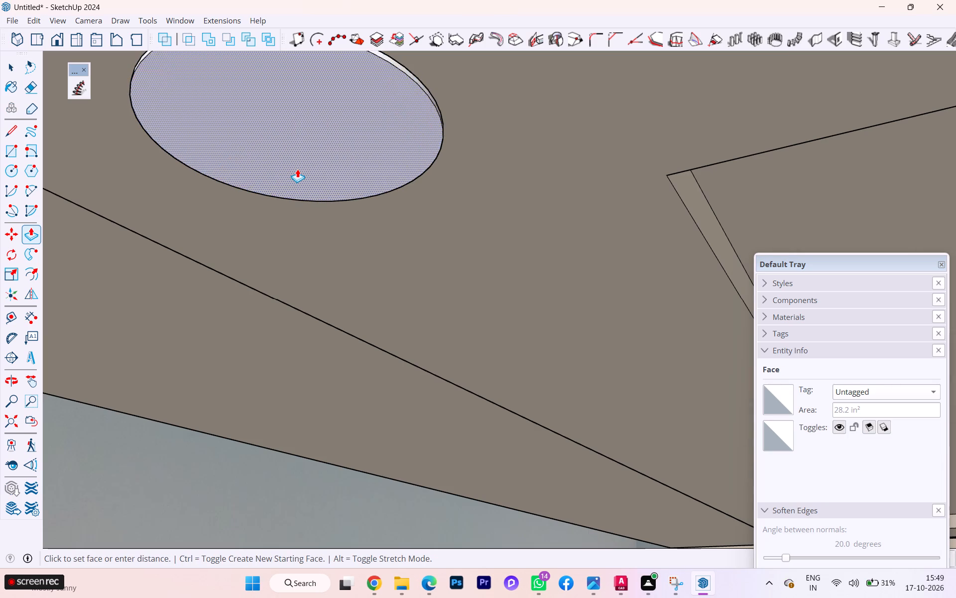
scroll(297, 169, "down", 1)
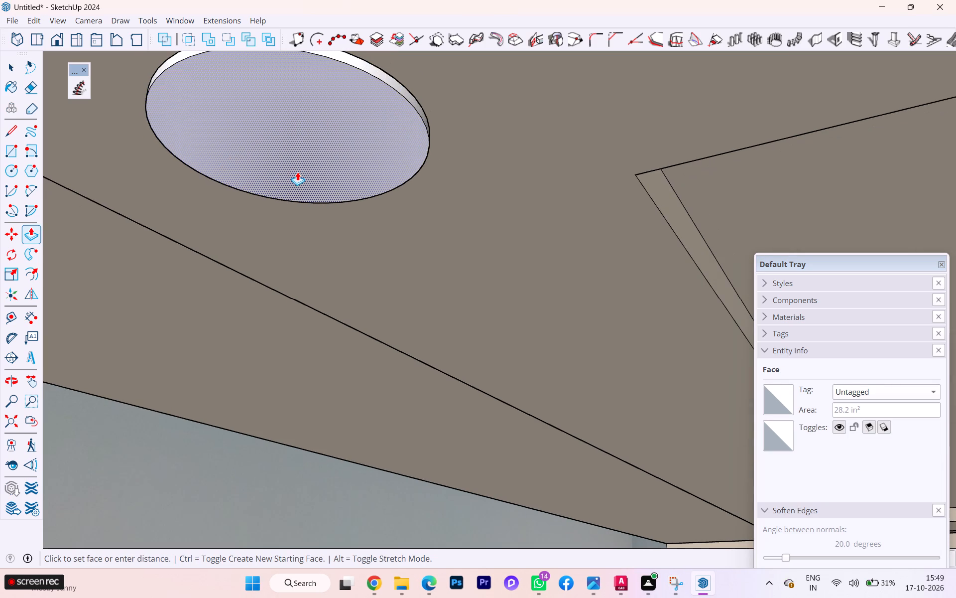
scroll(299, 172, "down", 1)
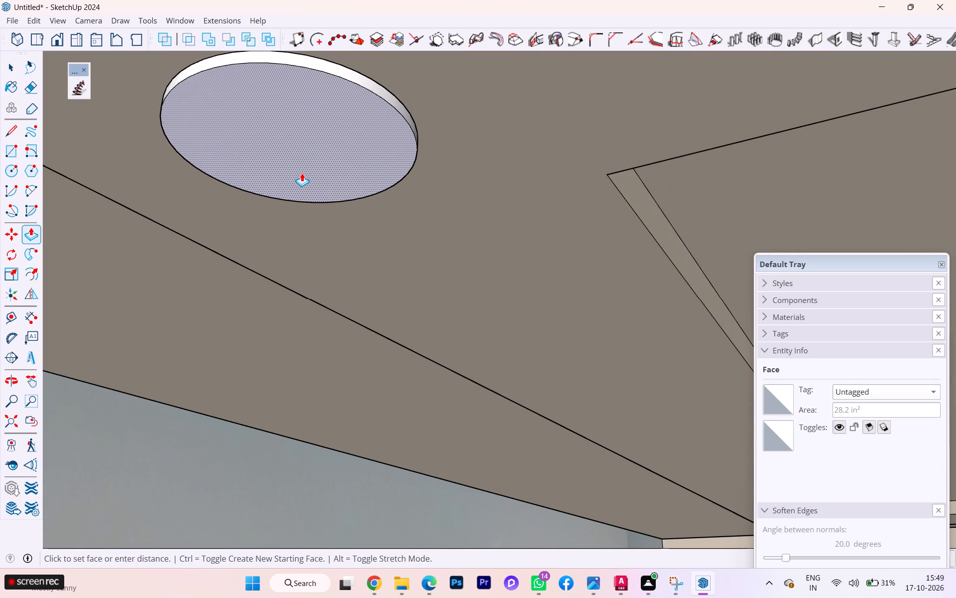
key("1")
key("Return")
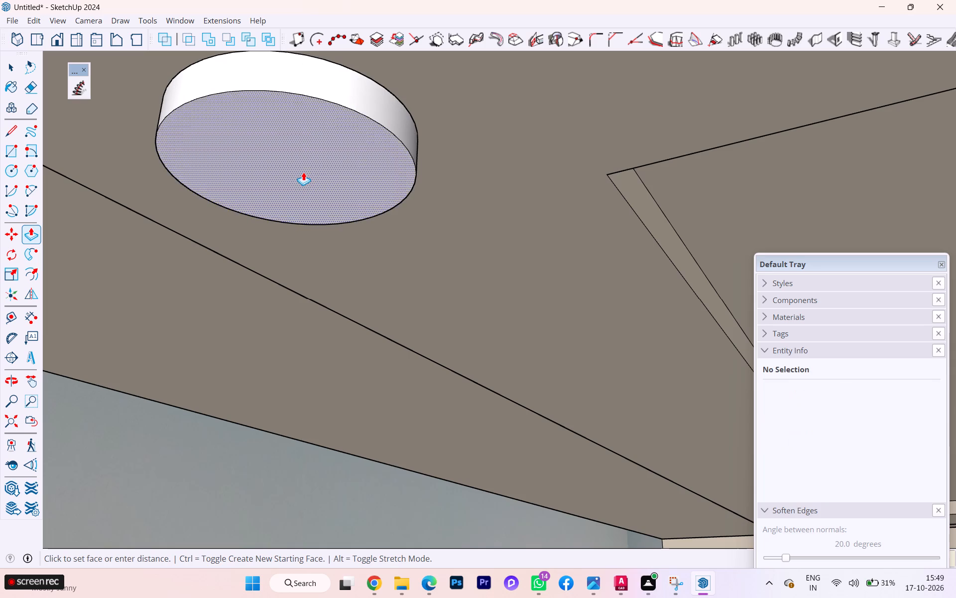
Offset the light body's bottom edge inward to a concentric circle of about 2 7/16" radius.
scroll(303, 172, "down", 2)
middle_click_drag(332, 175, 371, 255)
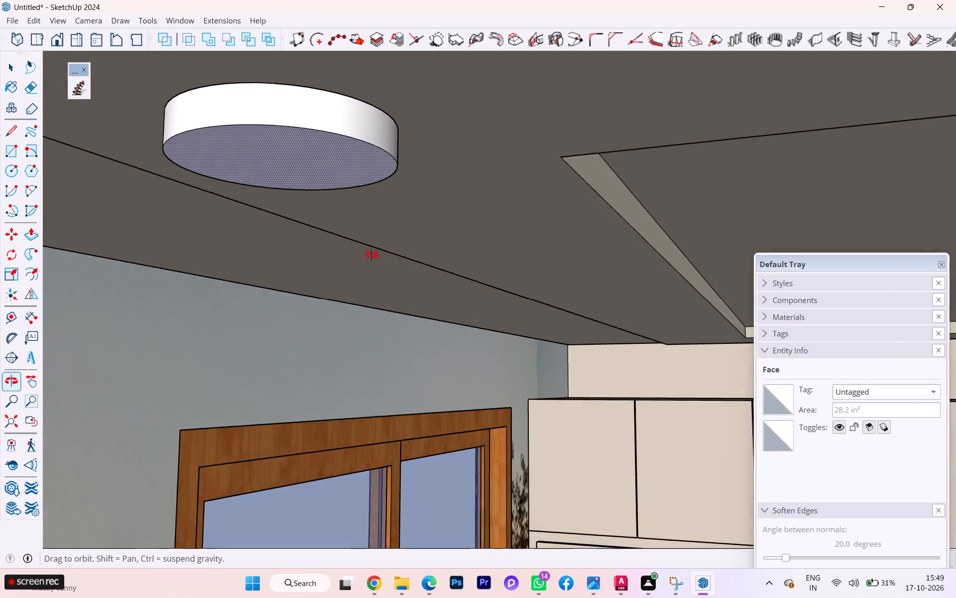
middle_click_drag(371, 255, 407, 227)
key("space")
left_click(201, 167)
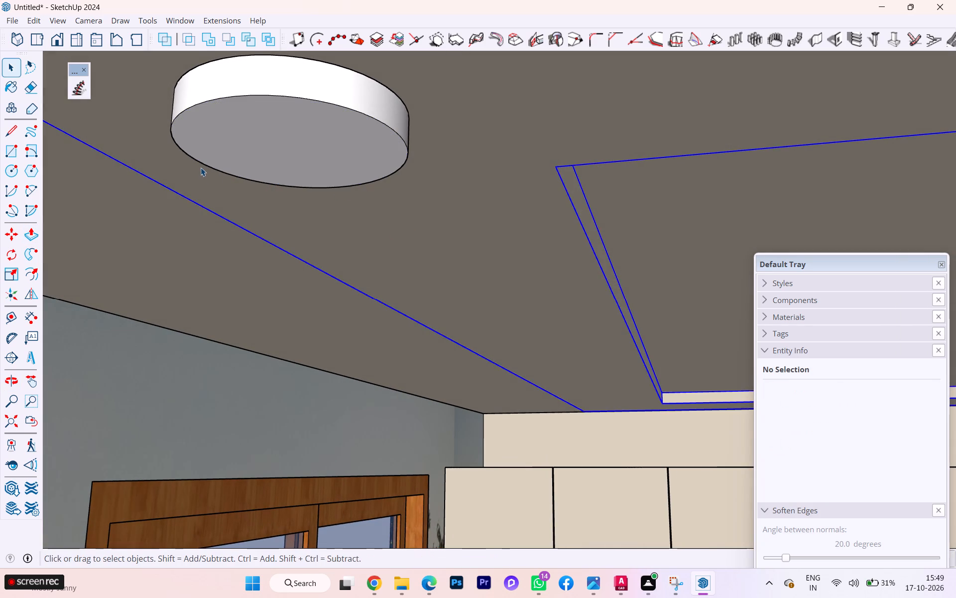
double_click(220, 152)
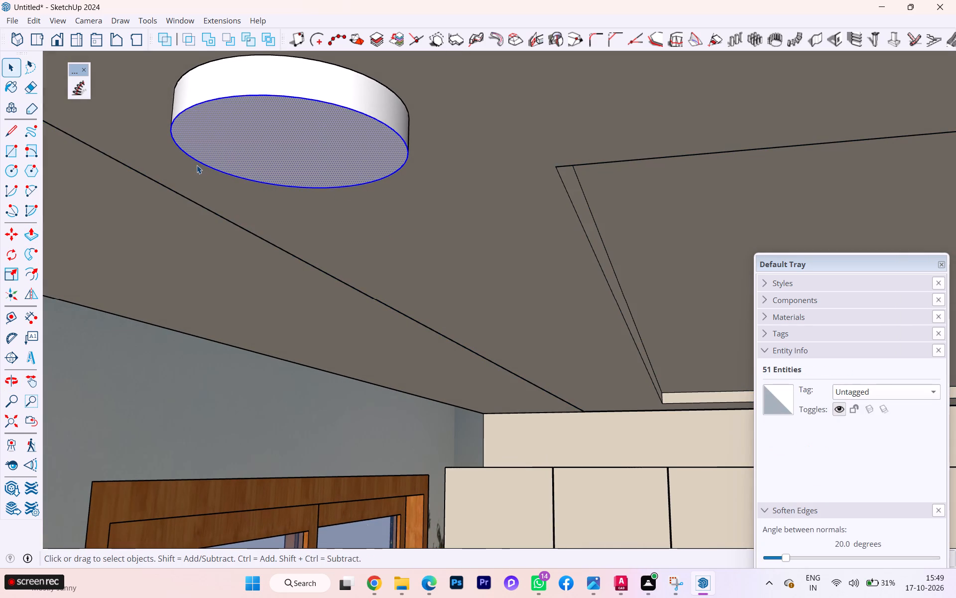
key("f")
left_click(198, 160)
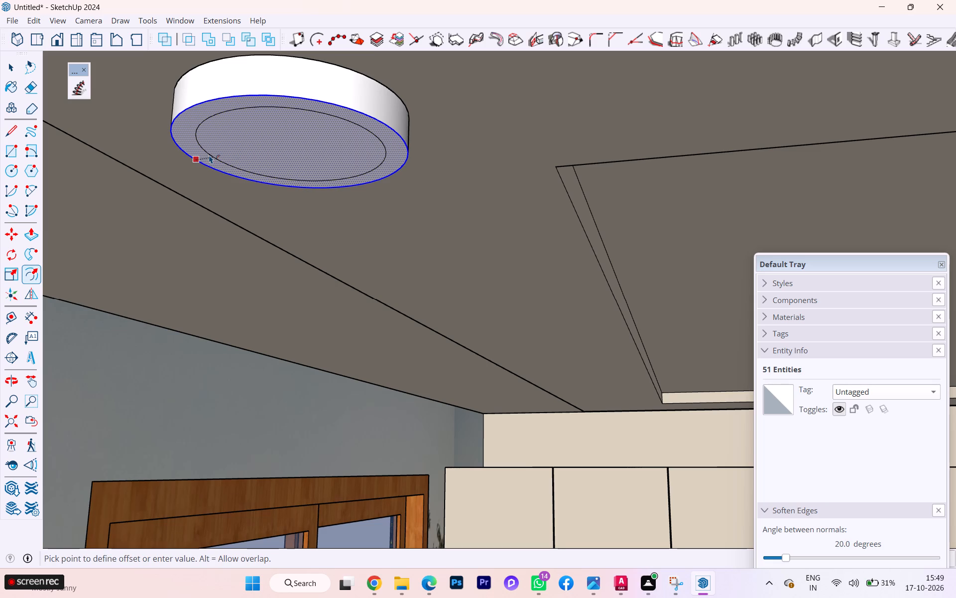
left_click(209, 155)
key("space")
Push/Pull the inner circle face partway up into the light body to recess it within the outer rim.
left_click(250, 123)
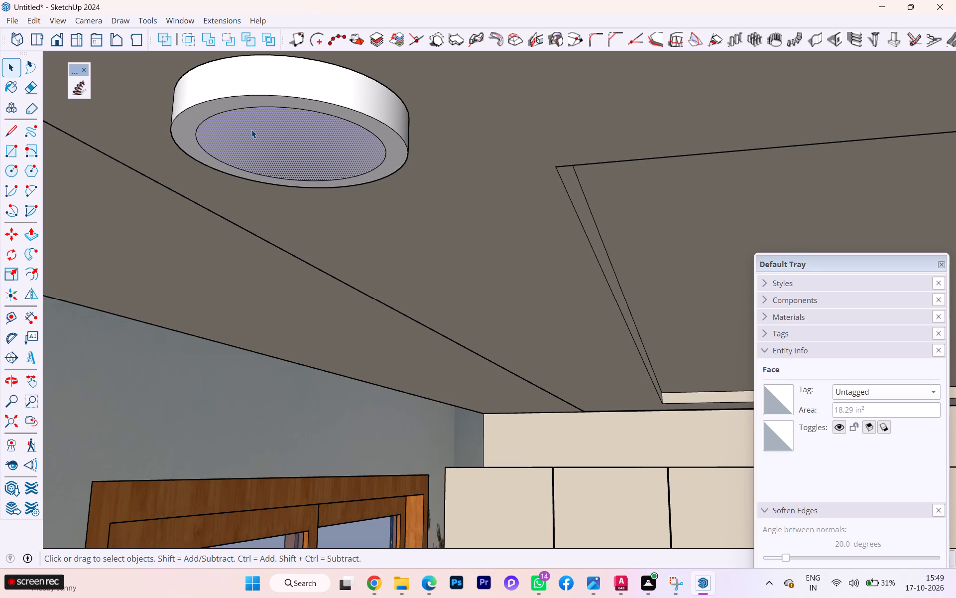
key("p")
left_click(250, 133)
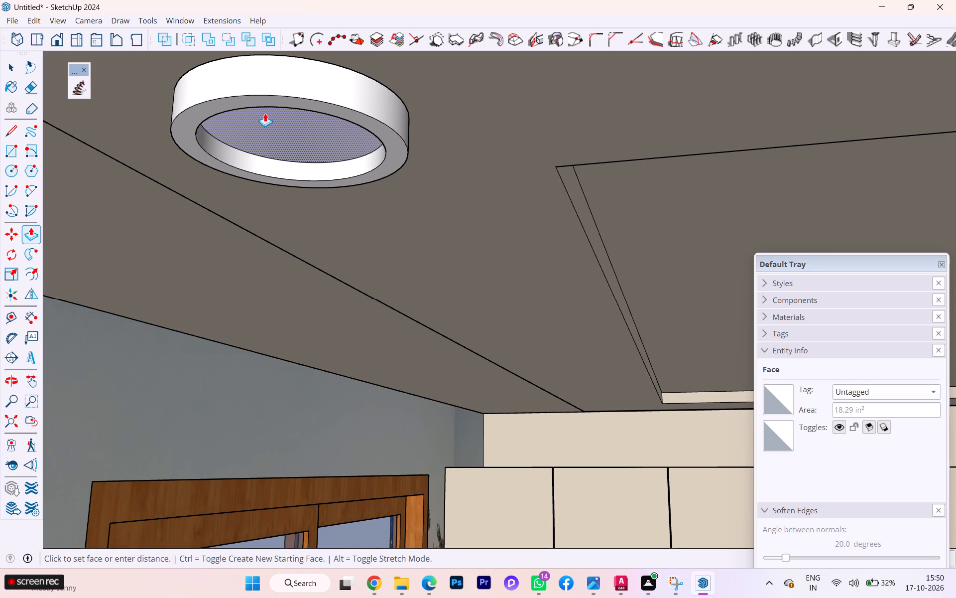
left_click(265, 113)
key("space")
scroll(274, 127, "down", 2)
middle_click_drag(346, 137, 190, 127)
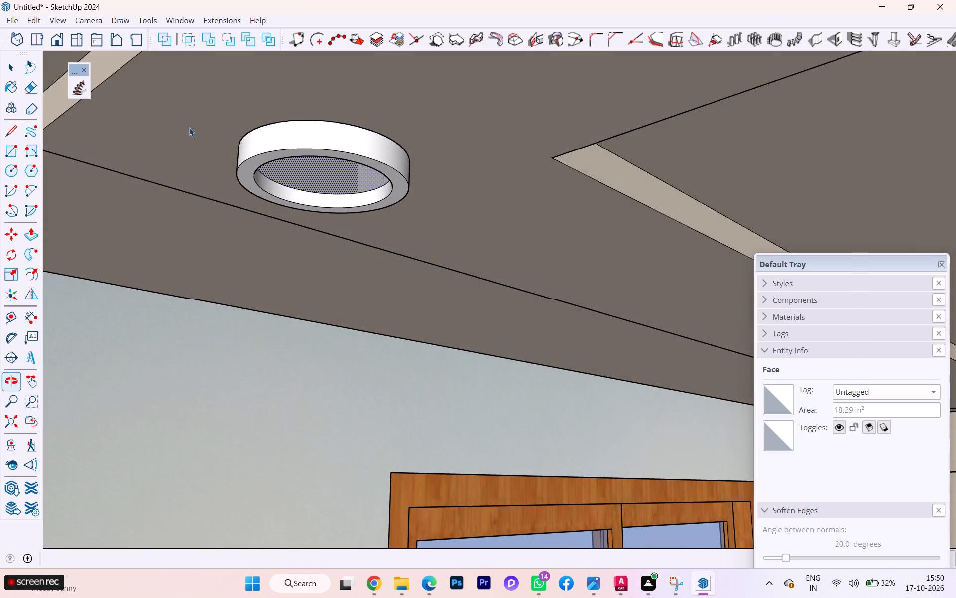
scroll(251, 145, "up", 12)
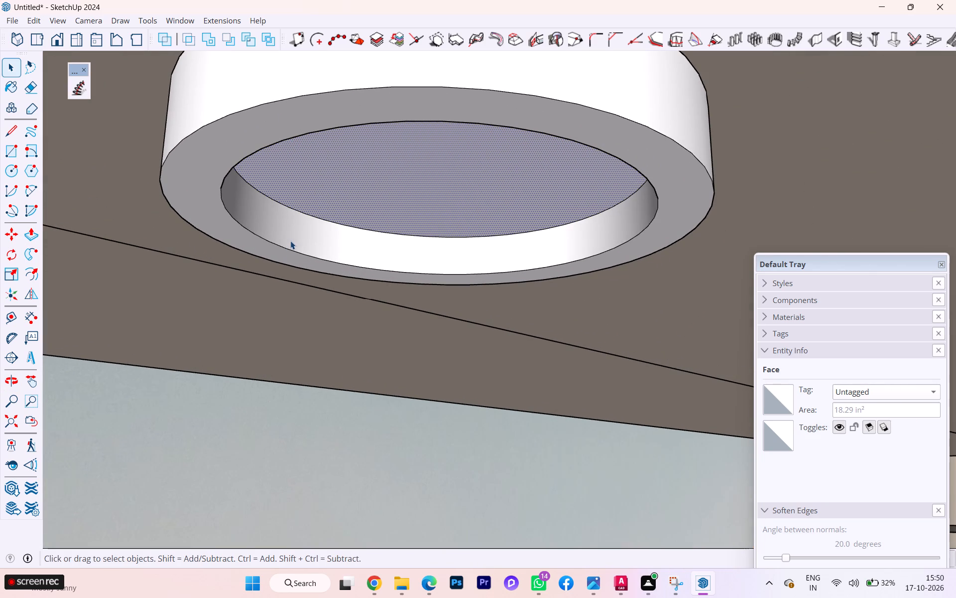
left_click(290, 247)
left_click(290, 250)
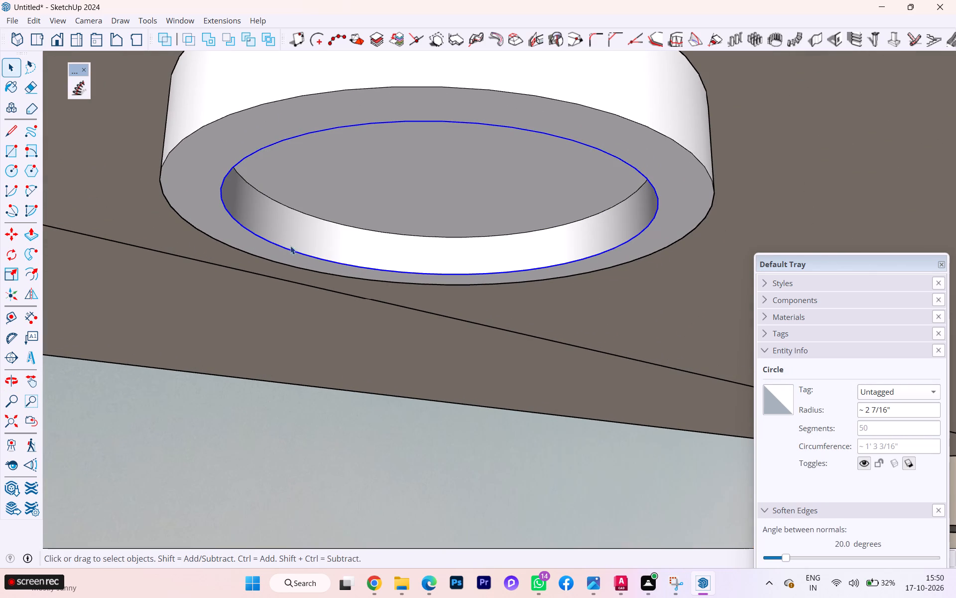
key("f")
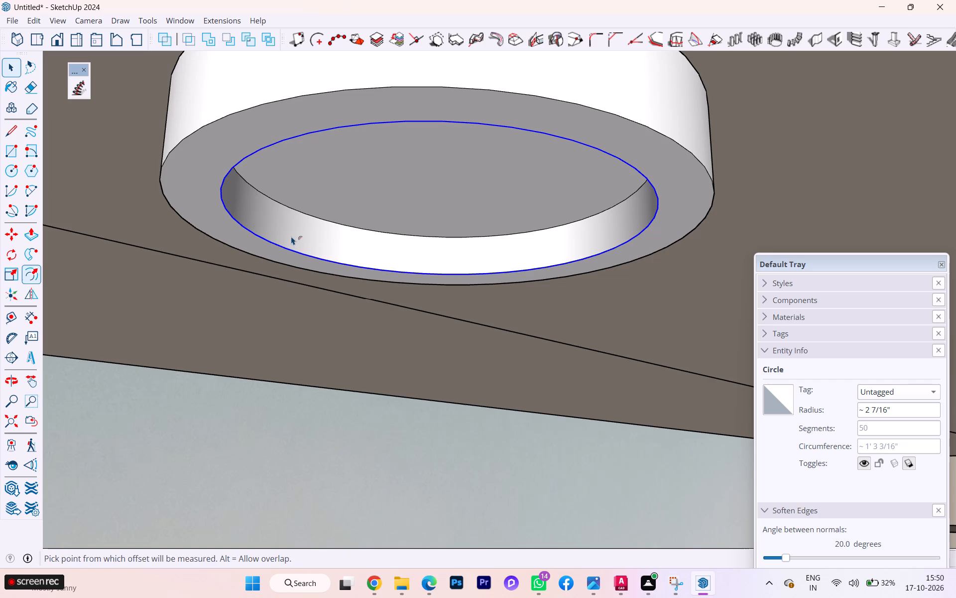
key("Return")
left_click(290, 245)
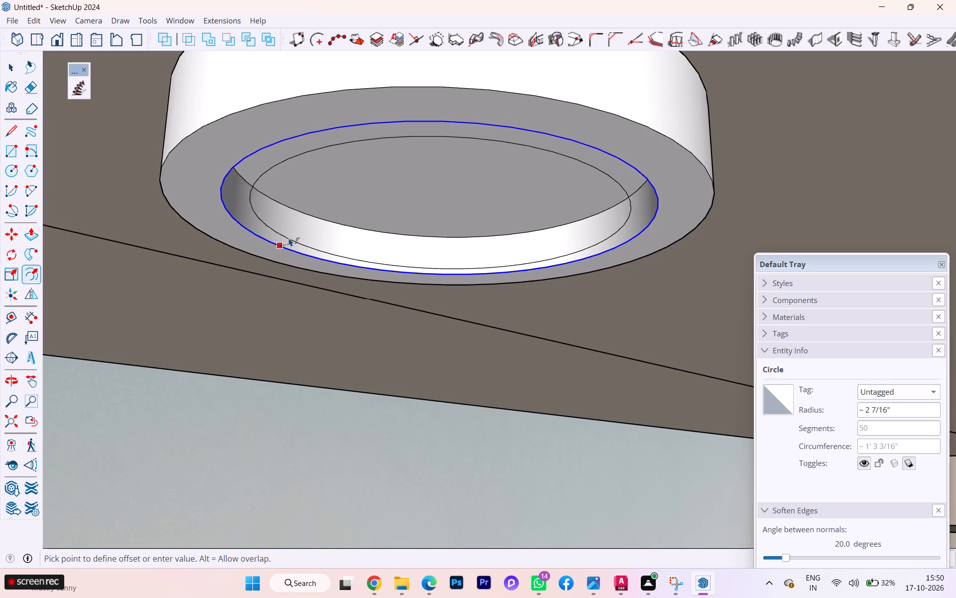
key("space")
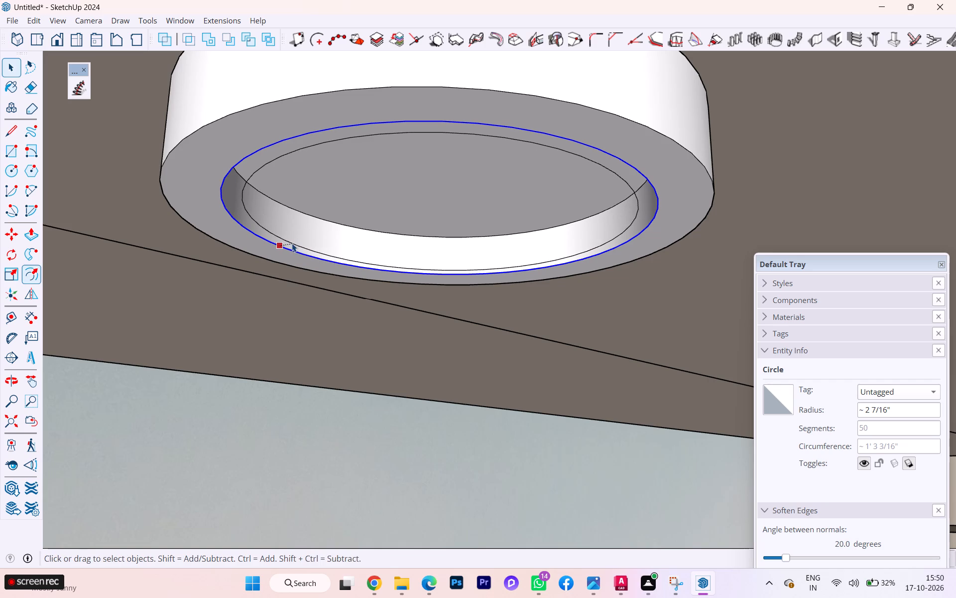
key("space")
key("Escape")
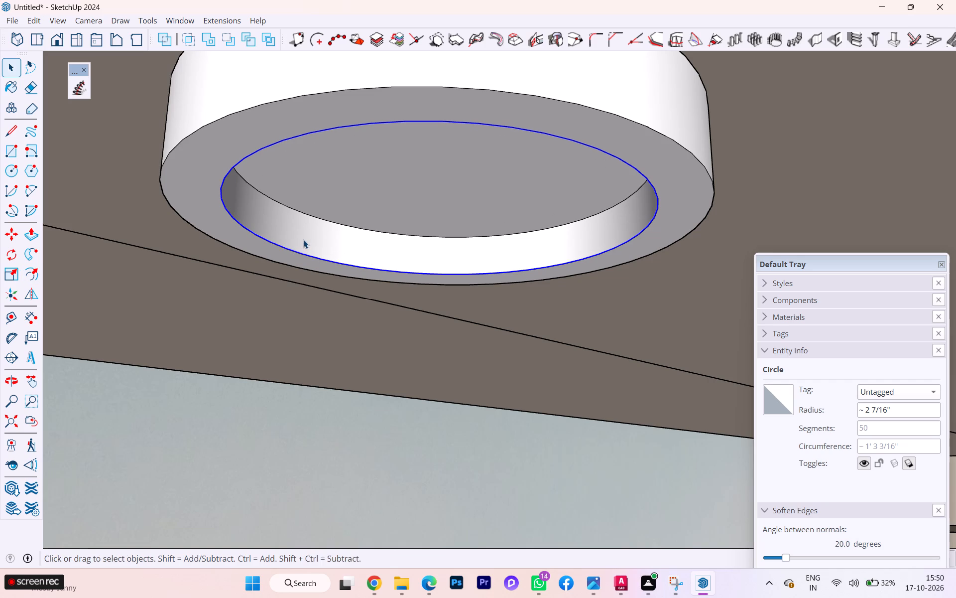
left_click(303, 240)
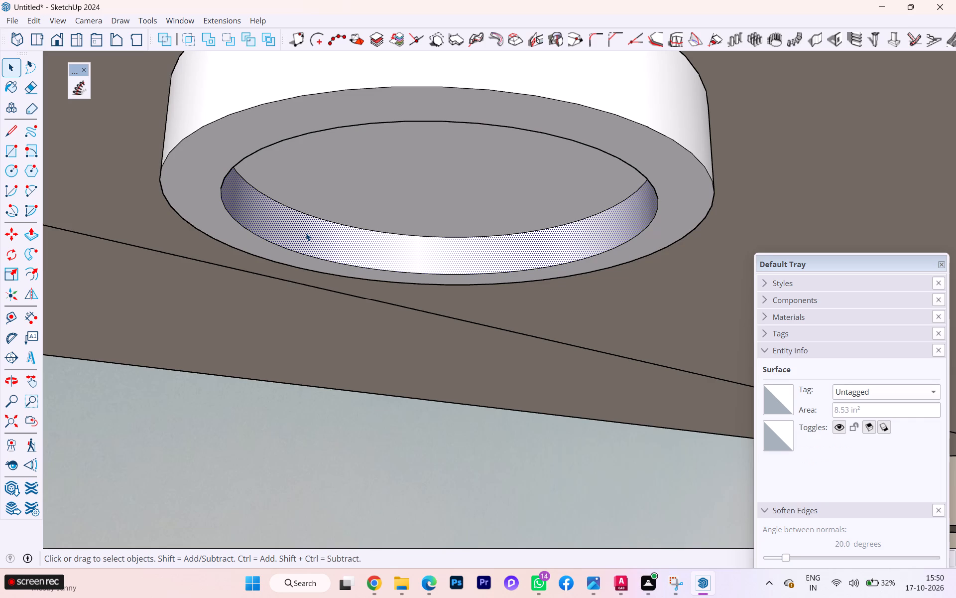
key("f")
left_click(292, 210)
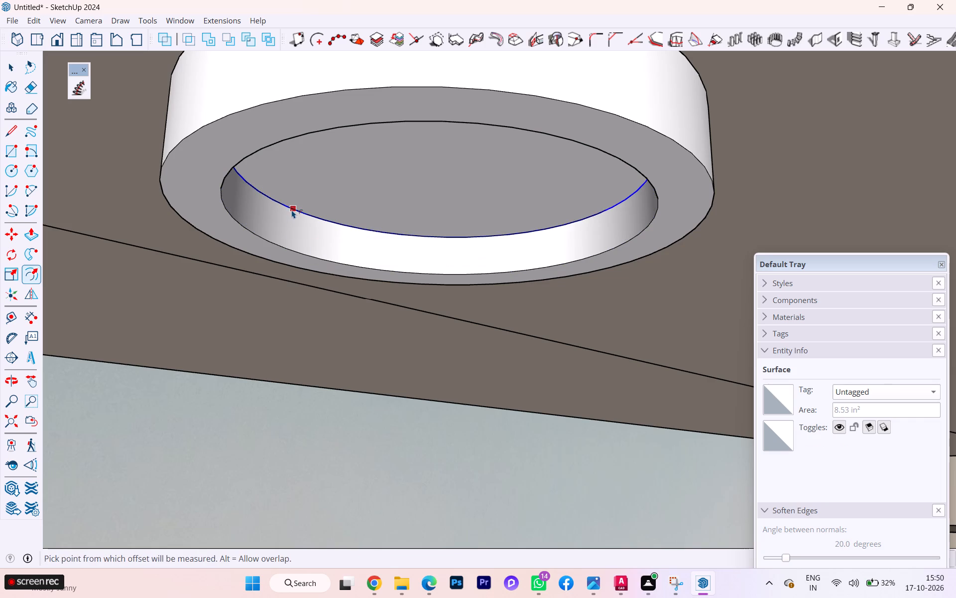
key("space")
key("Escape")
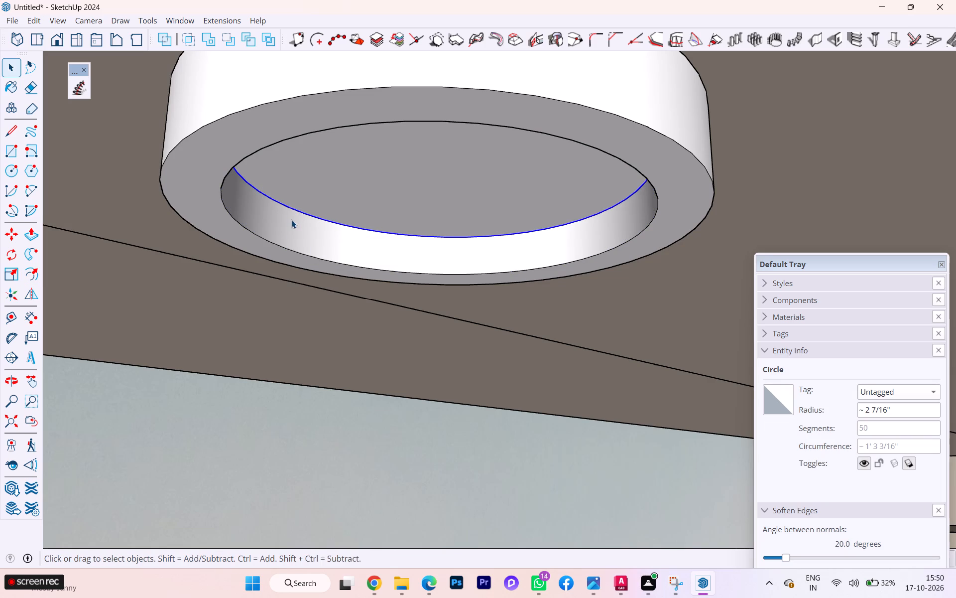
Offset the outer edge of the light body's bottom rim inward to a concentric circle of about 2 7/8" radius.
scroll(301, 227, "down", 2)
scroll(356, 242, "down", 4)
middle_click_drag(380, 235, 399, 144)
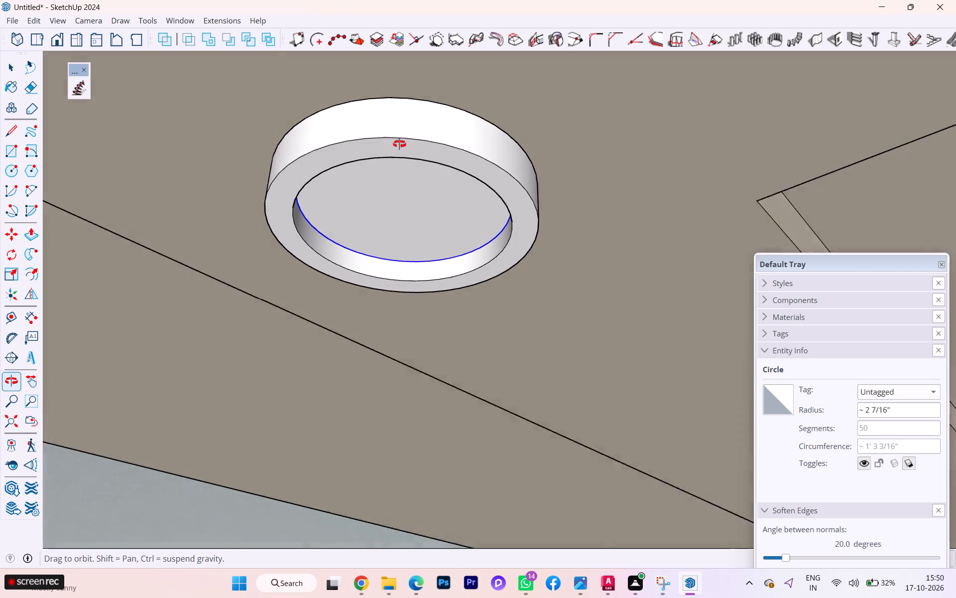
middle_click_drag(399, 144, 584, 47)
left_click(348, 302)
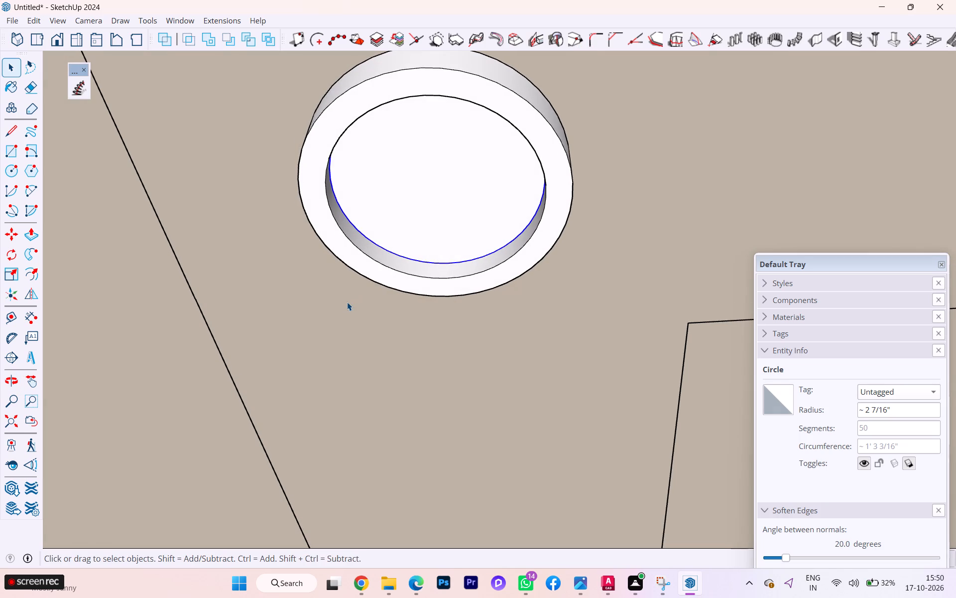
middle_click_drag(396, 277, 438, 352)
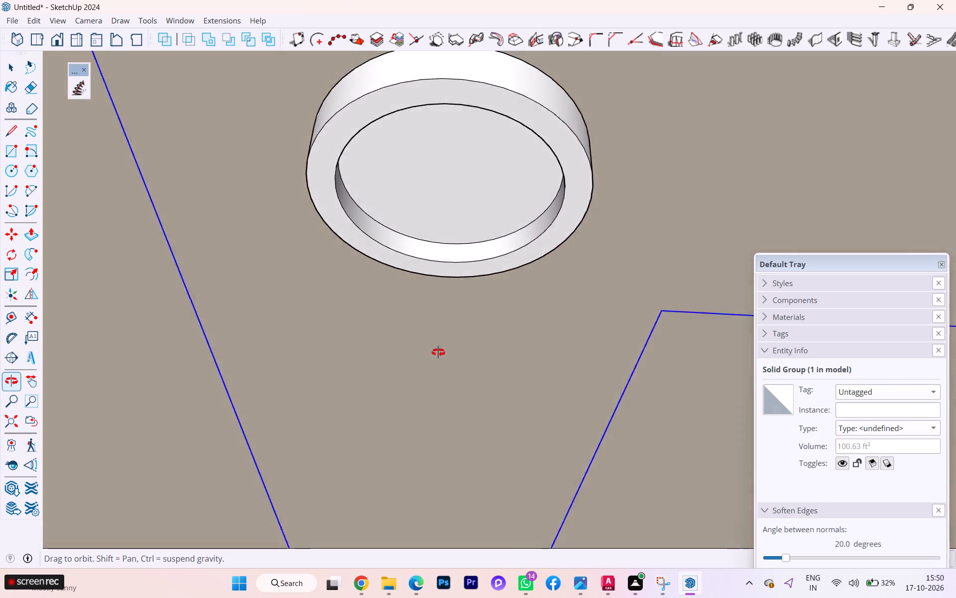
middle_click_drag(438, 352, 370, 435)
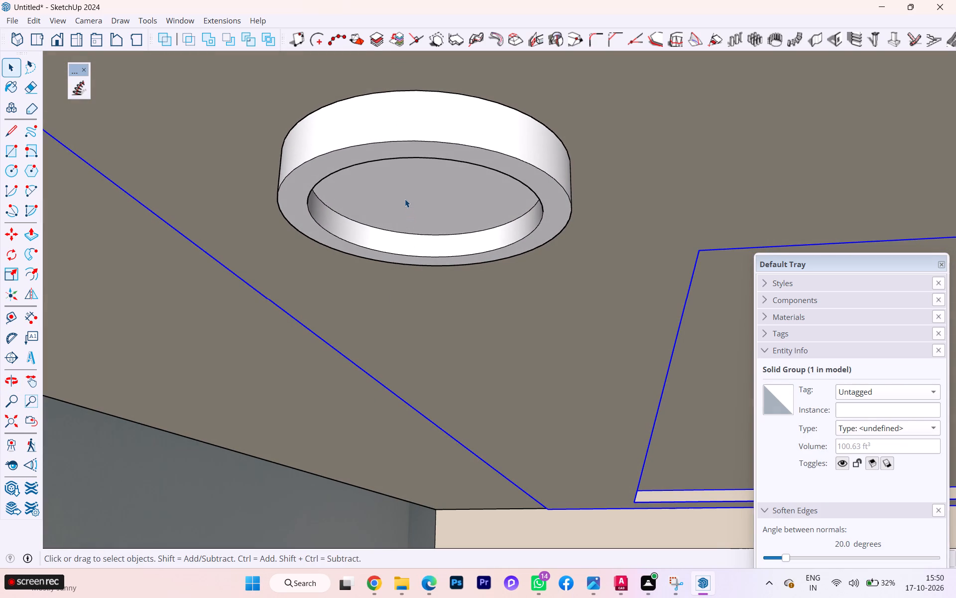
left_click(405, 196)
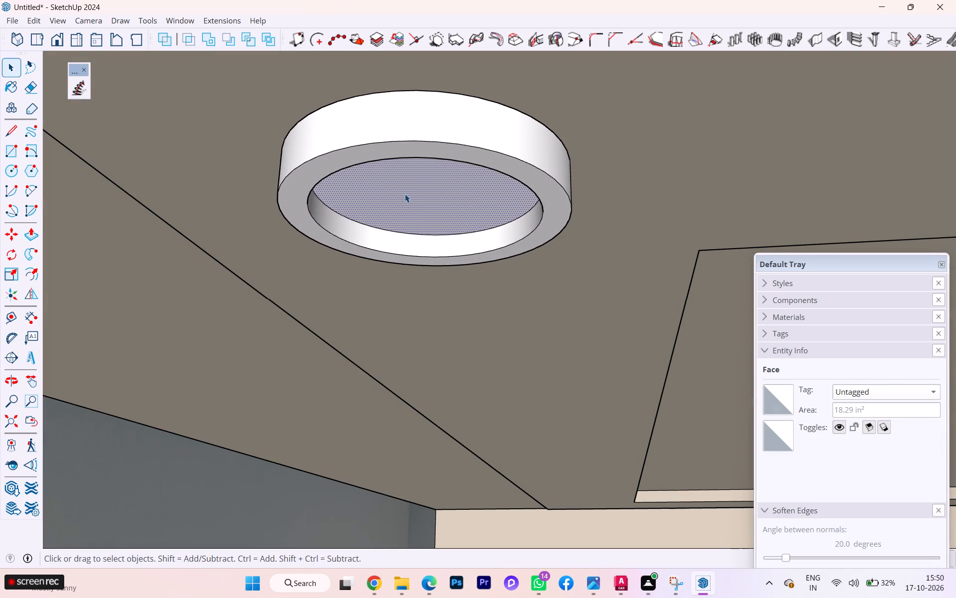
left_click(345, 229)
scroll(344, 229, "down", 1)
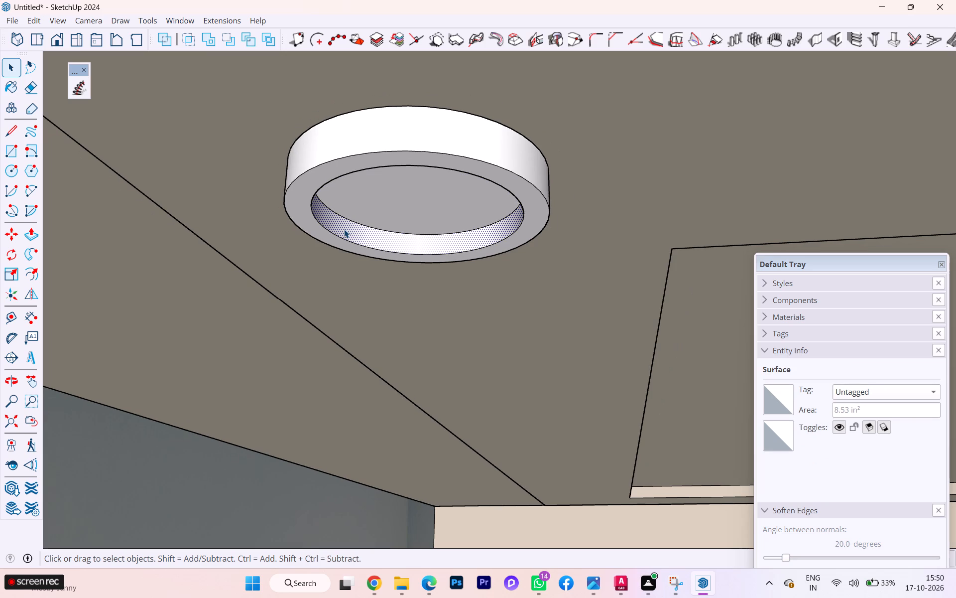
left_click(298, 214)
scroll(298, 214, "up", 2)
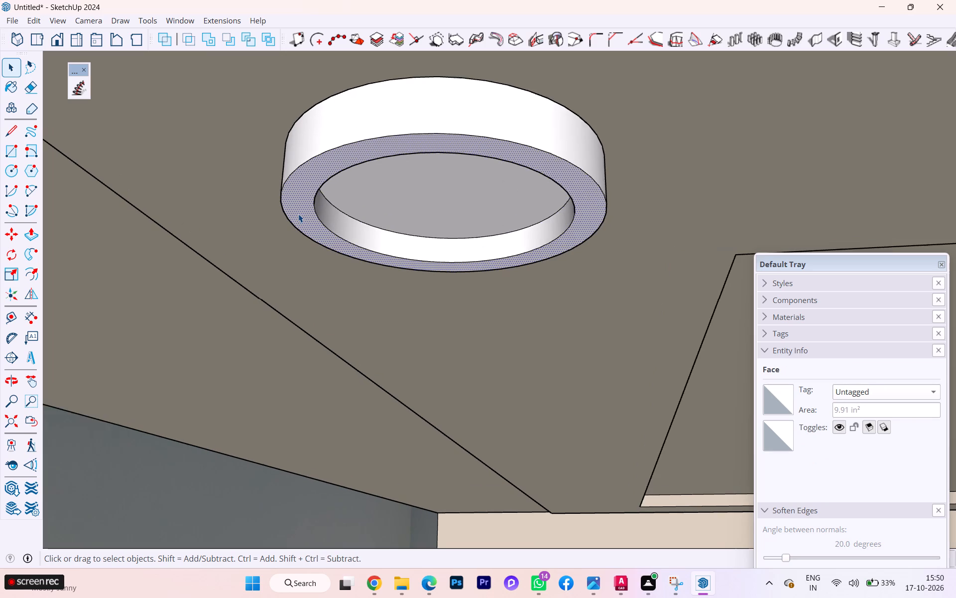
scroll(304, 208, "up", 7)
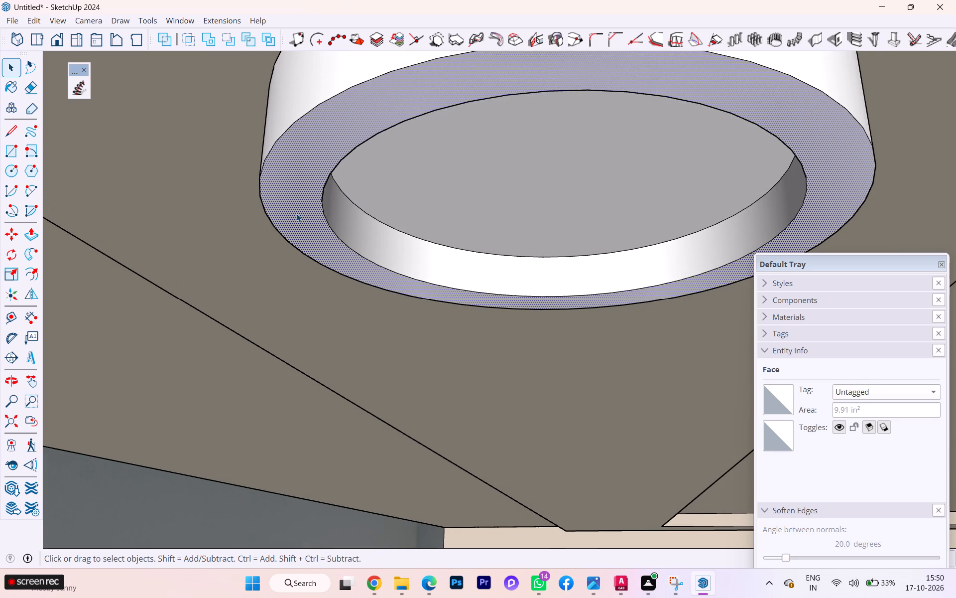
key("f")
left_click(265, 218)
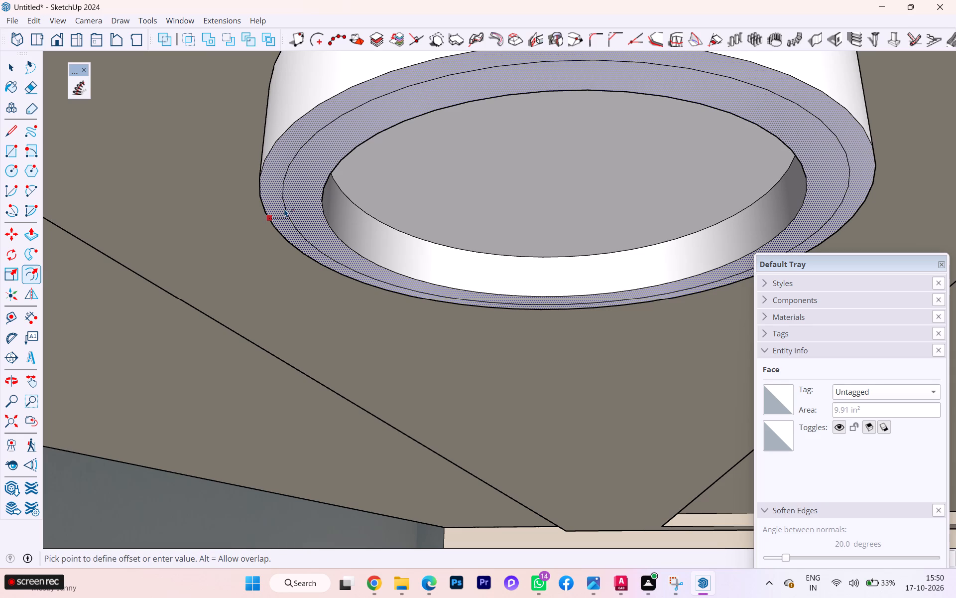
left_click(278, 209)
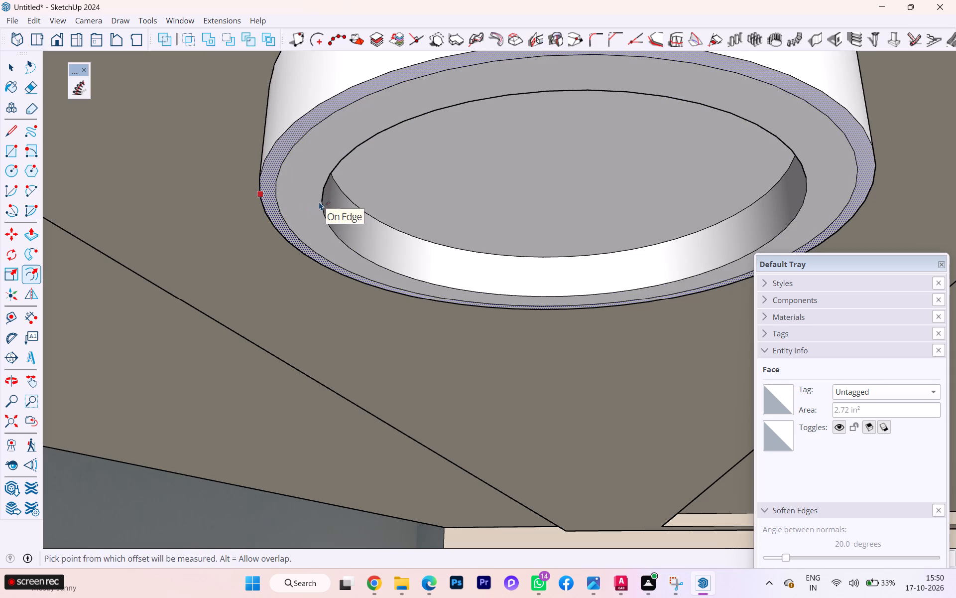
key("Escape")
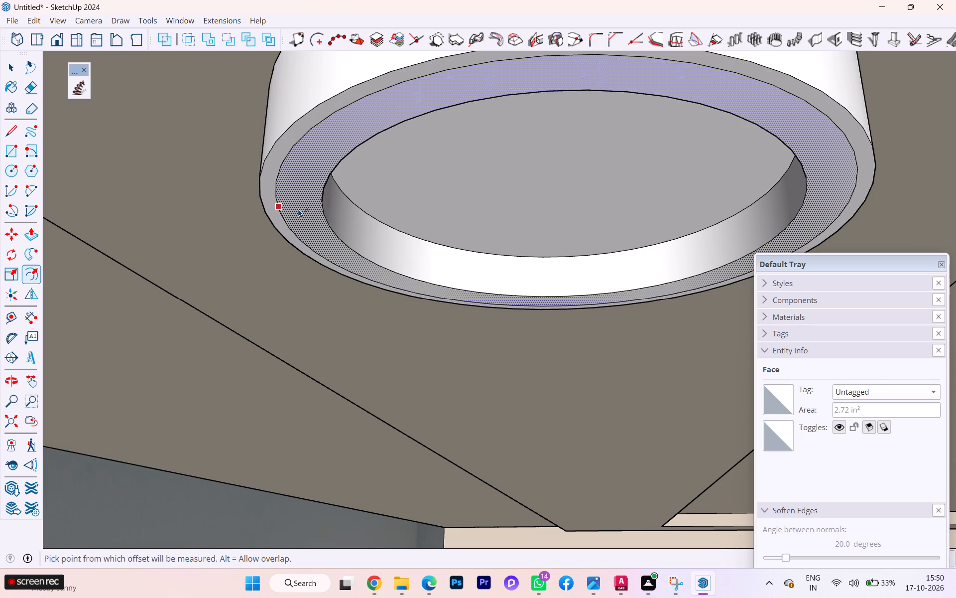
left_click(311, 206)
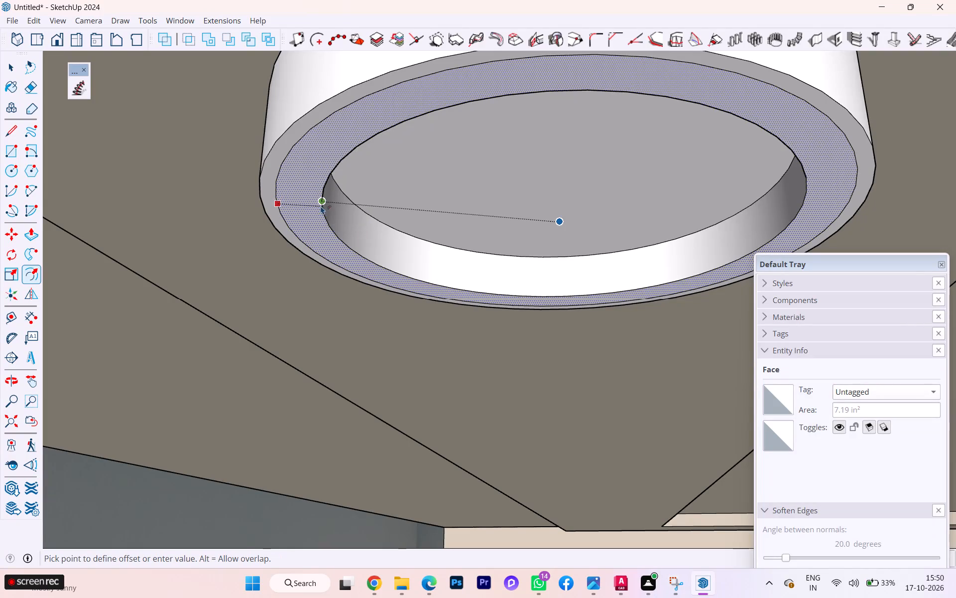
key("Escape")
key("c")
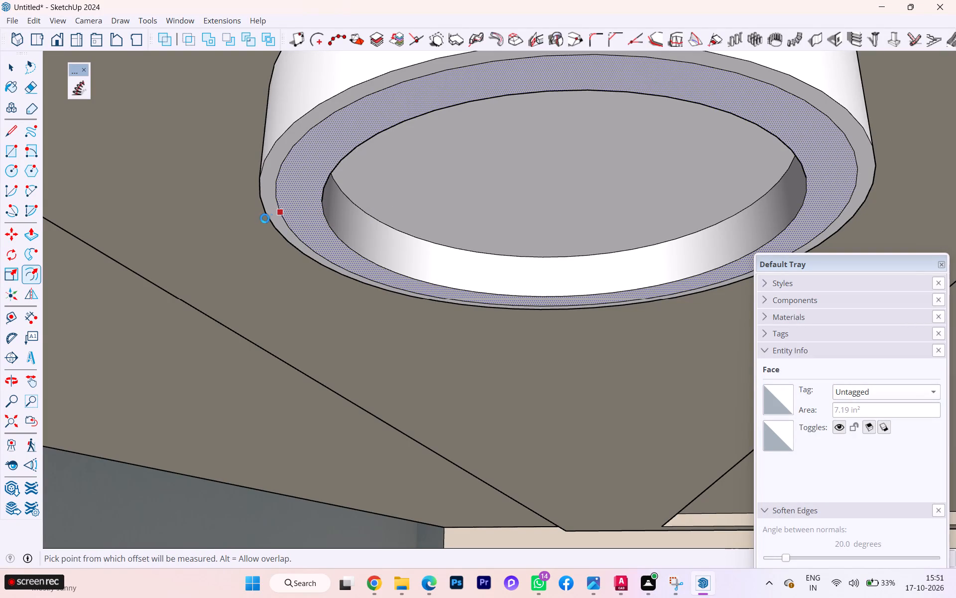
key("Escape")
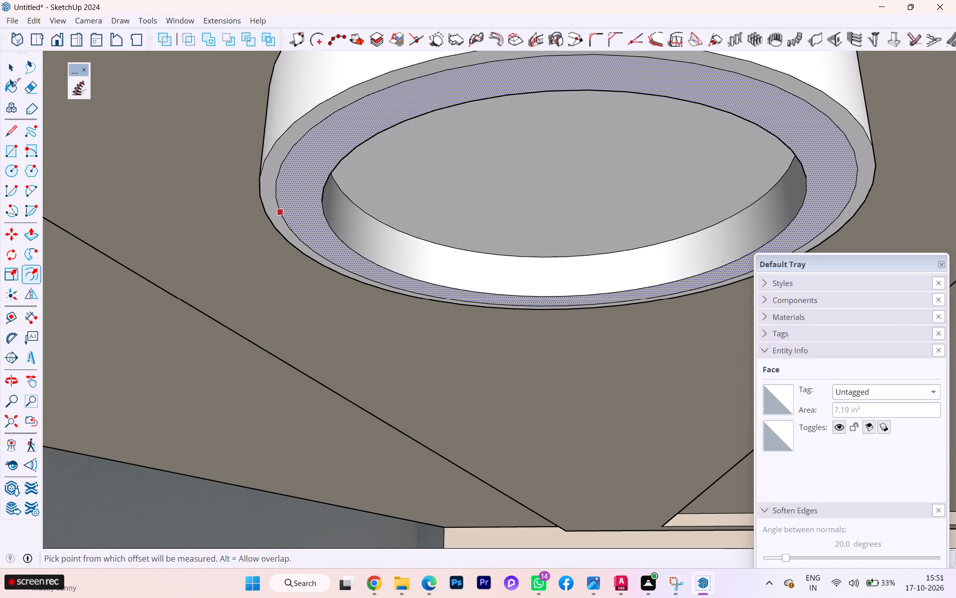
Offset the remaining inner rim face inward to add a second concentric circle of about 2 11/16" radius.
left_click(9, 72)
left_click(11, 72)
left_click(302, 196)
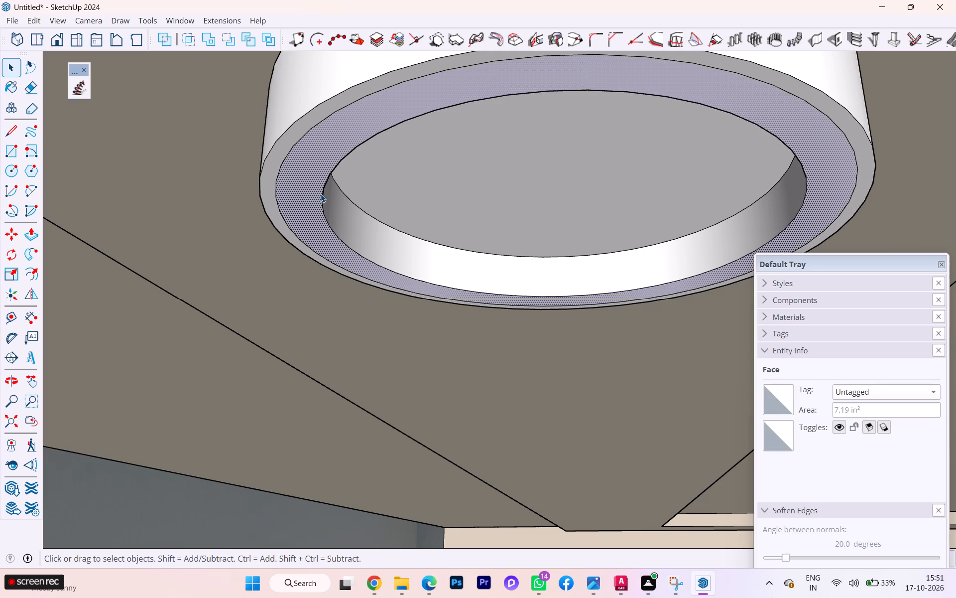
key("f")
left_click(324, 198)
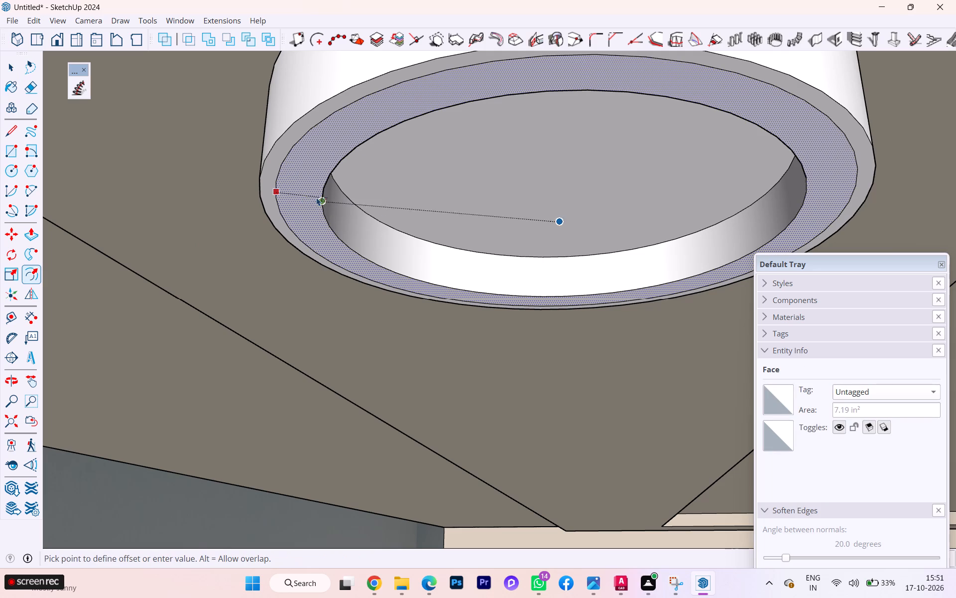
left_click(293, 186)
key("space")
Set the segments of the 2 11/16" radius rim circle to 100.
scroll(337, 238, "down", 1)
middle_click_drag(340, 242, 320, 292)
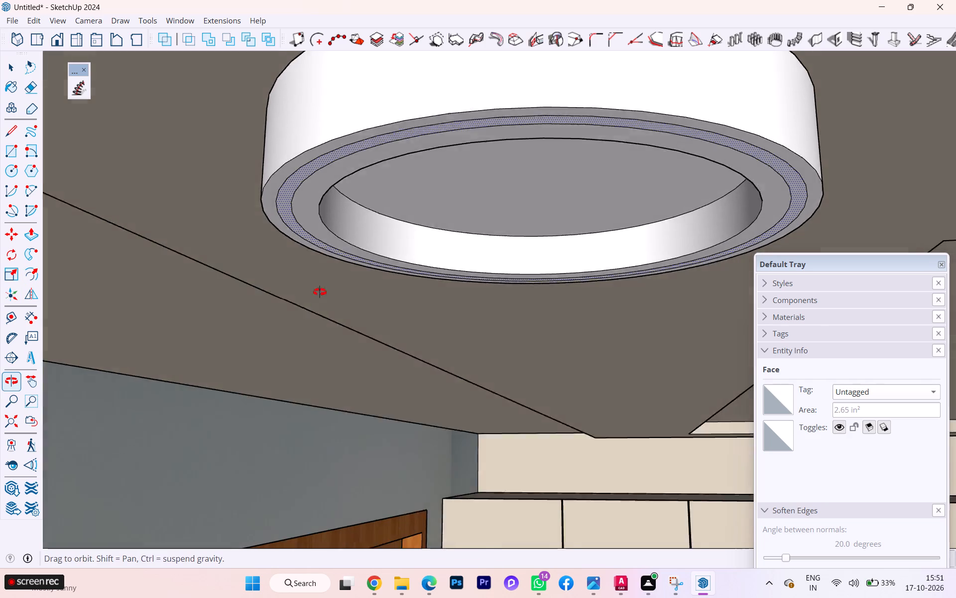
middle_click_drag(320, 292, 308, 309)
scroll(296, 233, "up", 2)
left_click(291, 222)
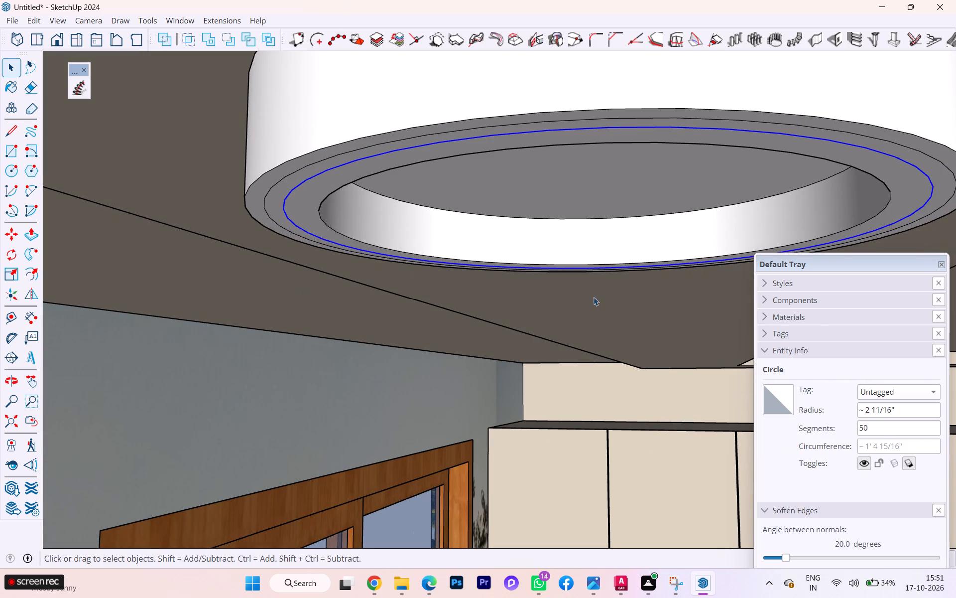
scroll(319, 240, "up", 2)
scroll(314, 232, "down", 2)
scroll(314, 231, "up", 3)
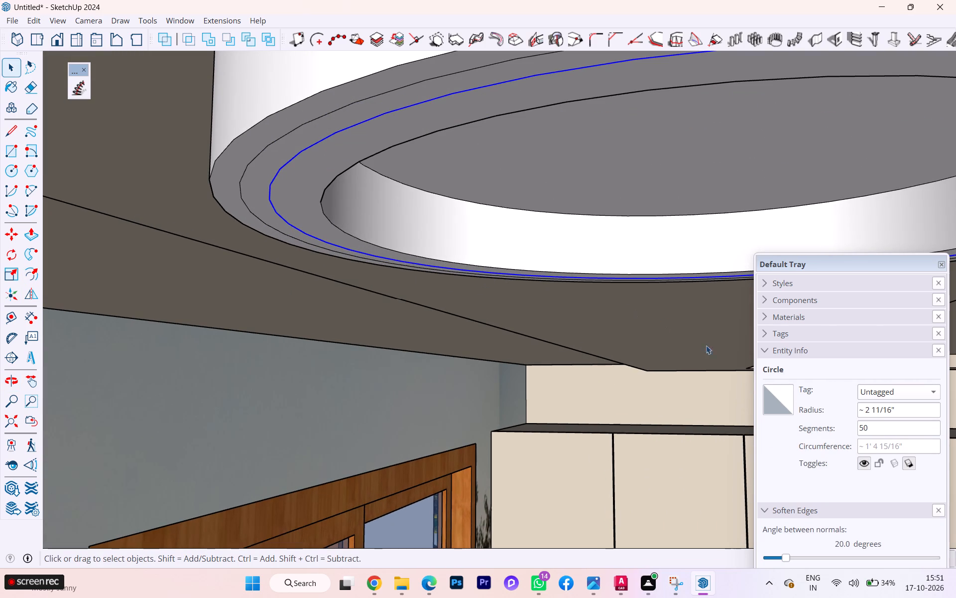
left_click_drag(880, 429, 841, 428)
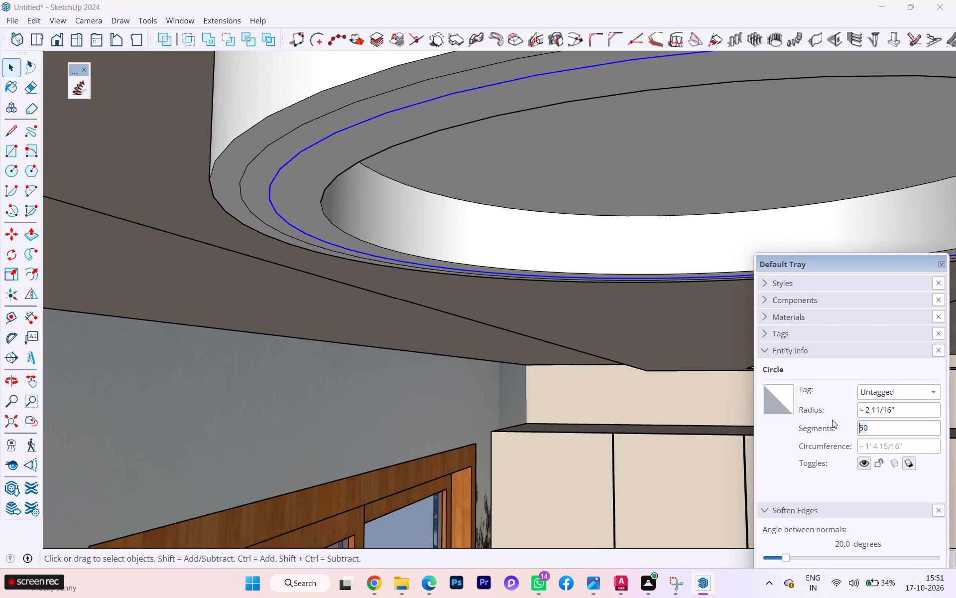
type("100")
key("Return")
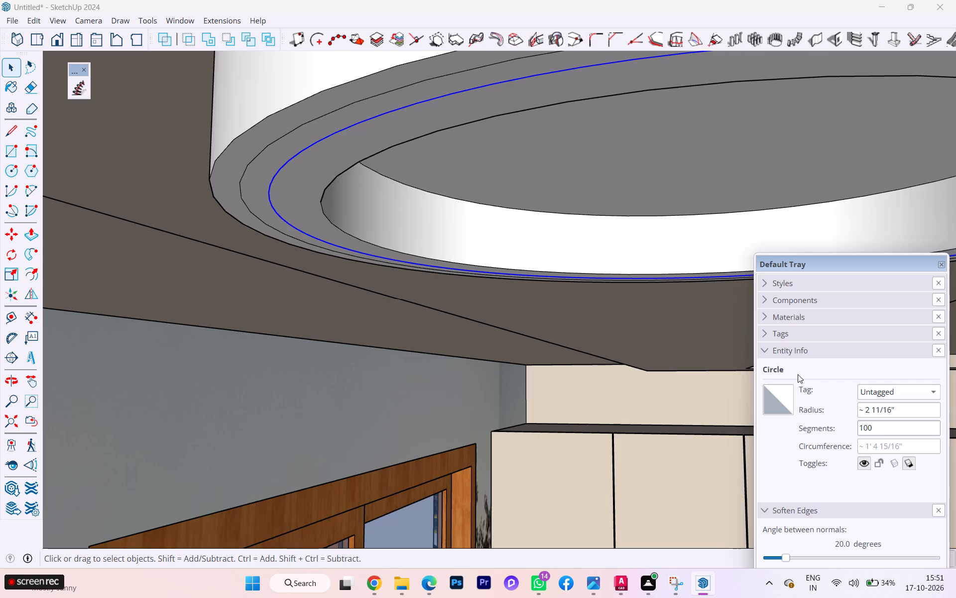
Set the segments of the 2 7/8" radius rim circle to 100.
left_click(261, 217)
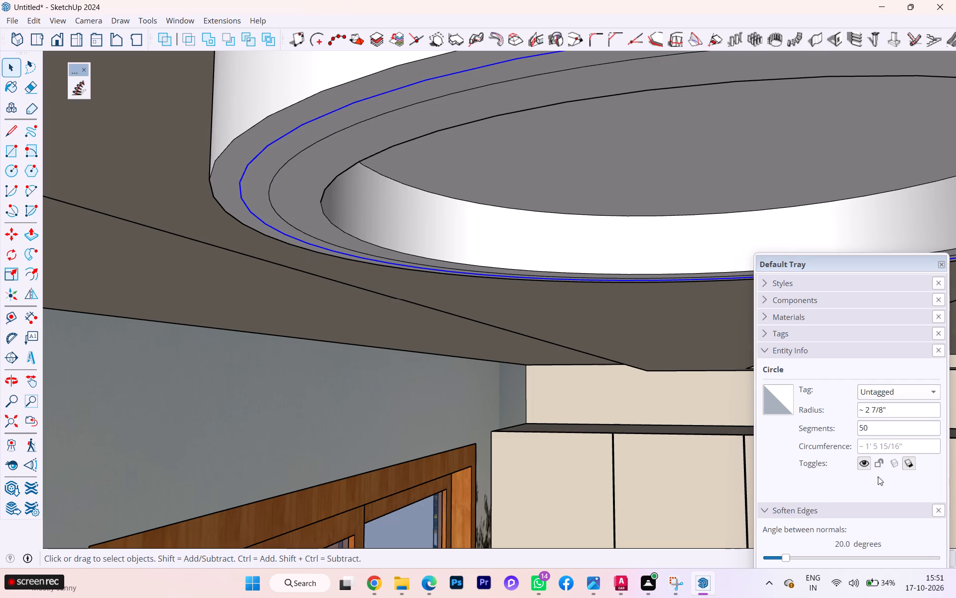
left_click(870, 430)
key("BackSpace")
key("BackSpace")
key("BackSpace")
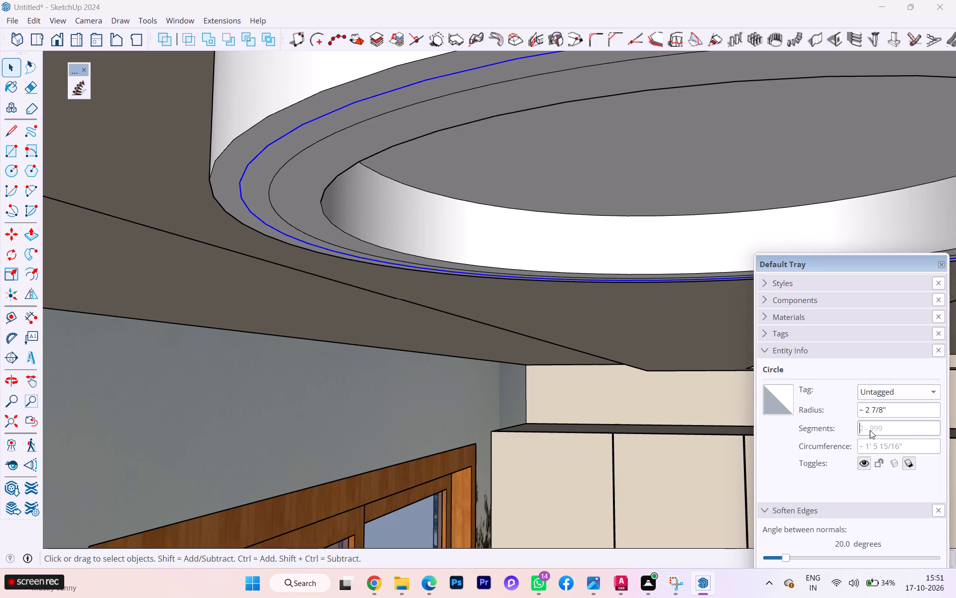
type("100")
key("Return")
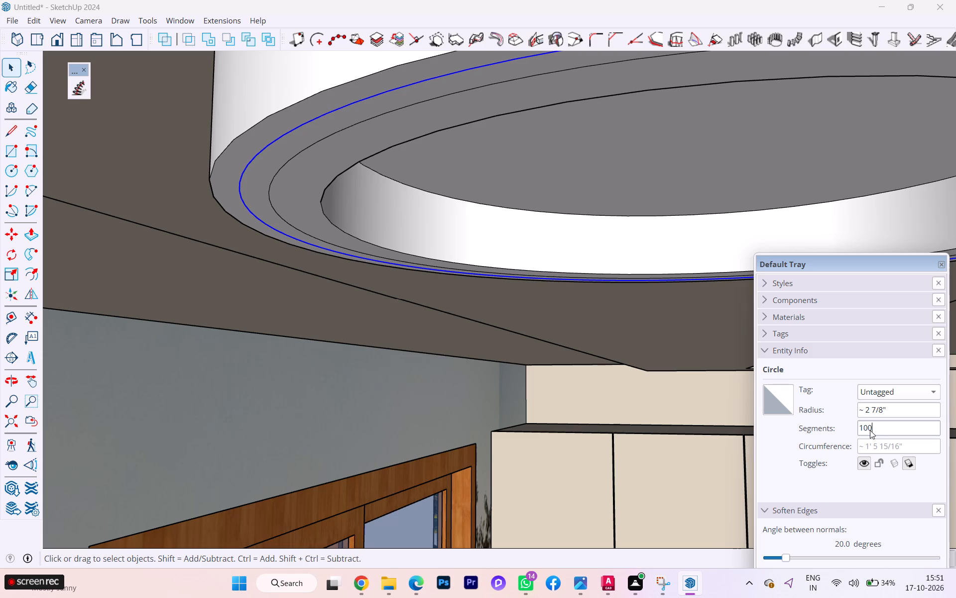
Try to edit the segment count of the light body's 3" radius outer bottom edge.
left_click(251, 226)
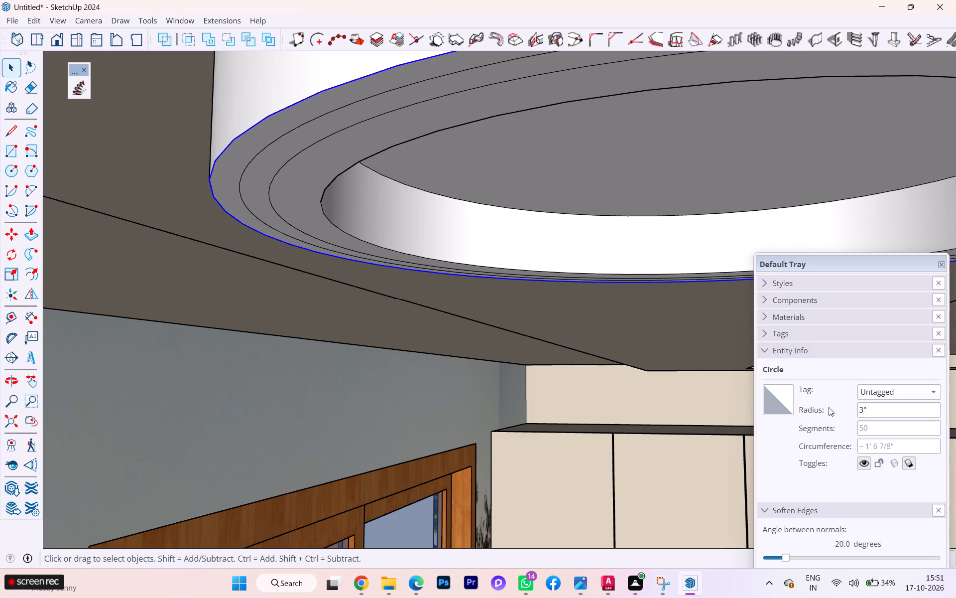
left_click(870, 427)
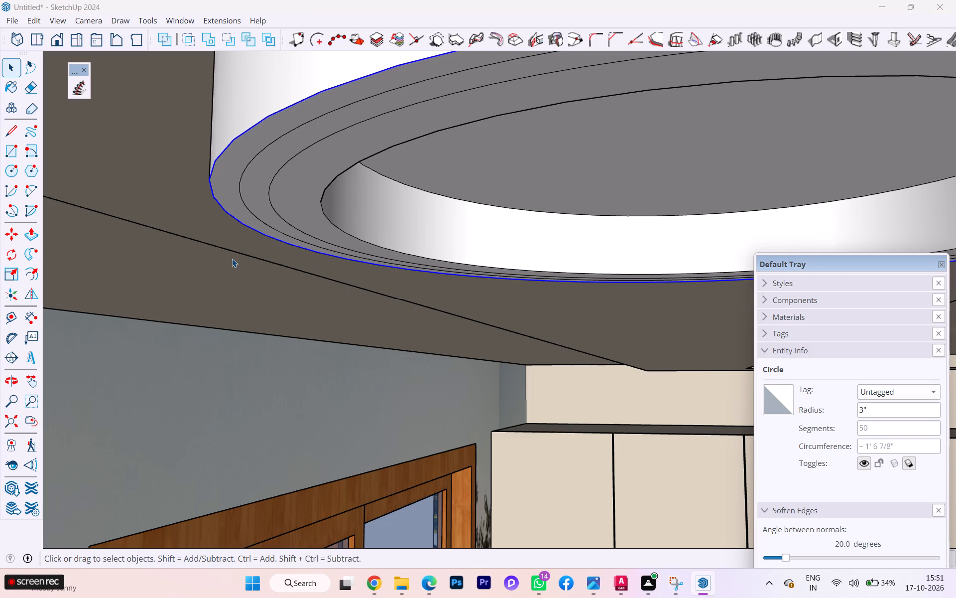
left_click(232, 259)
Push/Pull the narrow ring face between the two offset circles up into the light body to form a thin groove.
left_click(258, 200)
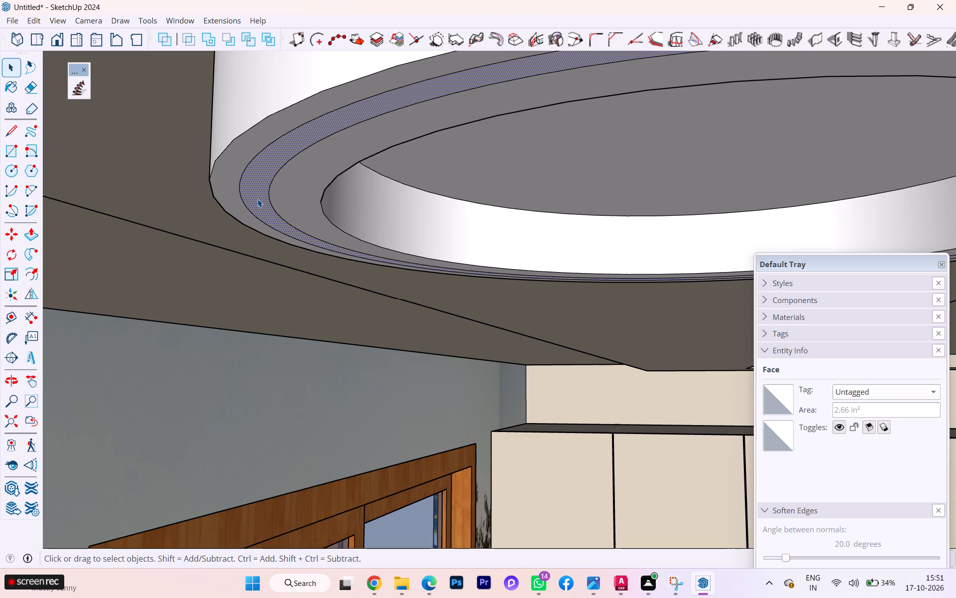
key("p")
left_click(257, 199)
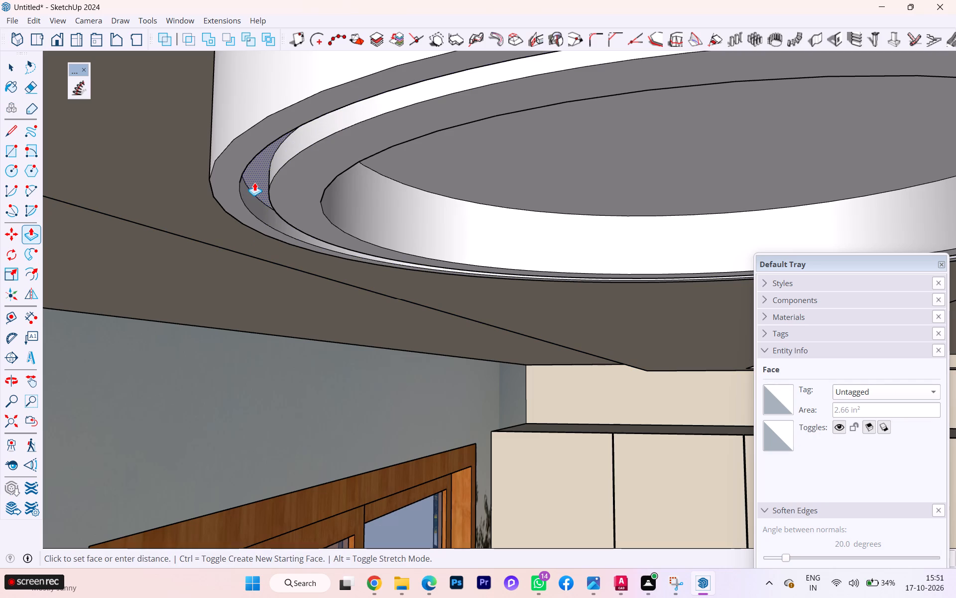
left_click(254, 182)
scroll(257, 184, "down", 6)
scroll(254, 198, "up", 1)
scroll(254, 200, "down", 1)
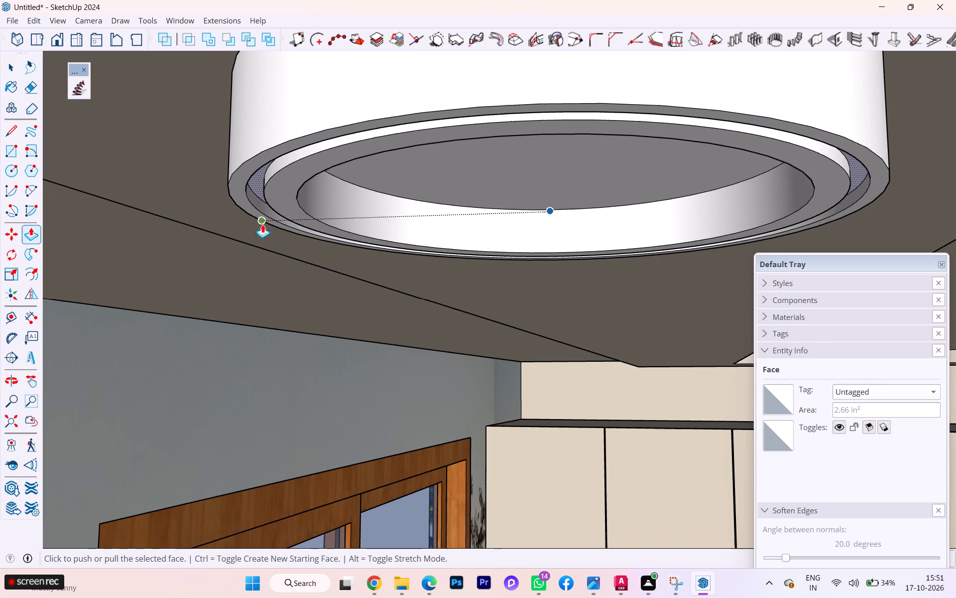
key("space")
Examine the grooved rim and recessed centre of the light fixture from below.
scroll(359, 286, "down", 1)
scroll(362, 287, "up", 1)
scroll(374, 290, "down", 2)
middle_click_drag(387, 288, 408, 127)
scroll(408, 127, "up", 1)
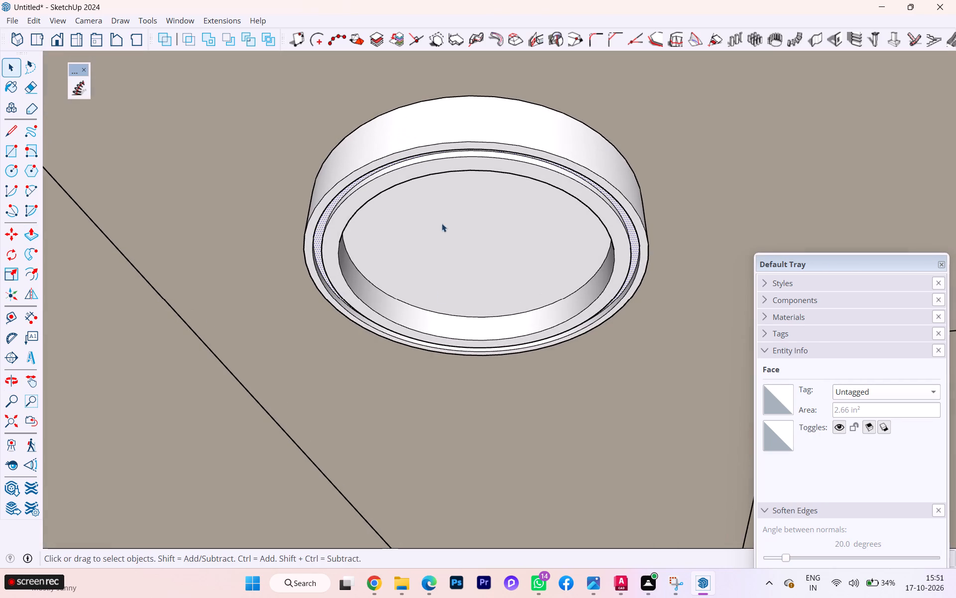
left_click(397, 378)
scroll(352, 307, "down", 2)
scroll(352, 306, "up", 1)
scroll(352, 306, "down", 3)
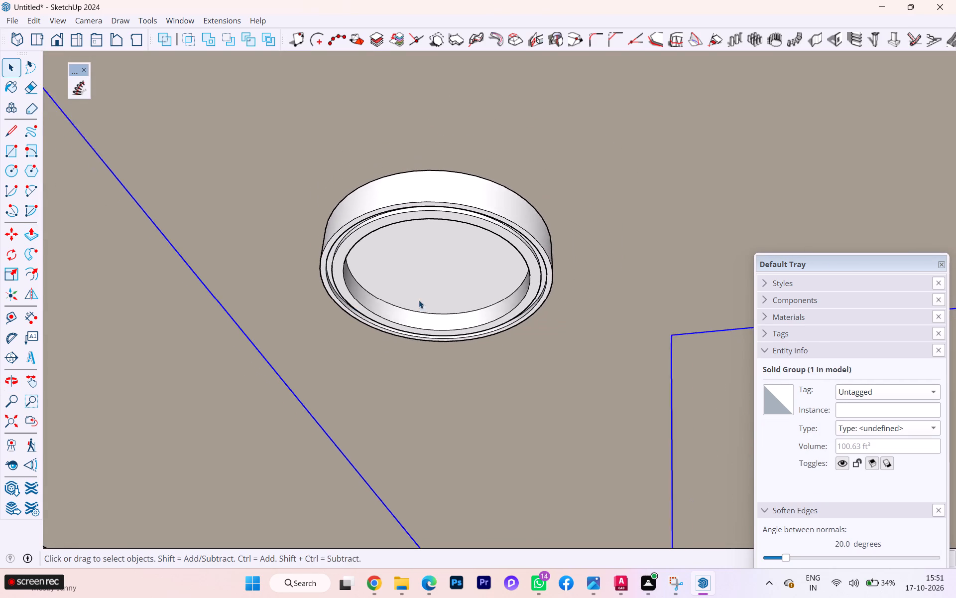
Undo the groove, the centre recess and the two outer rim circles on the underside of the light body.
scroll(504, 301, "up", 1)
middle_click_drag(505, 301, 955, 427)
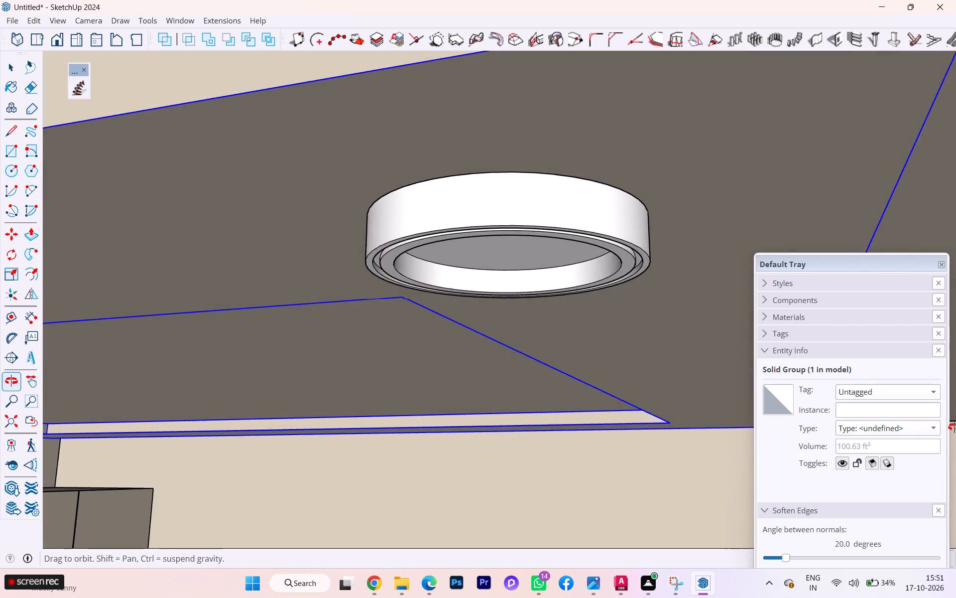
middle_click_drag(955, 427, 644, 302)
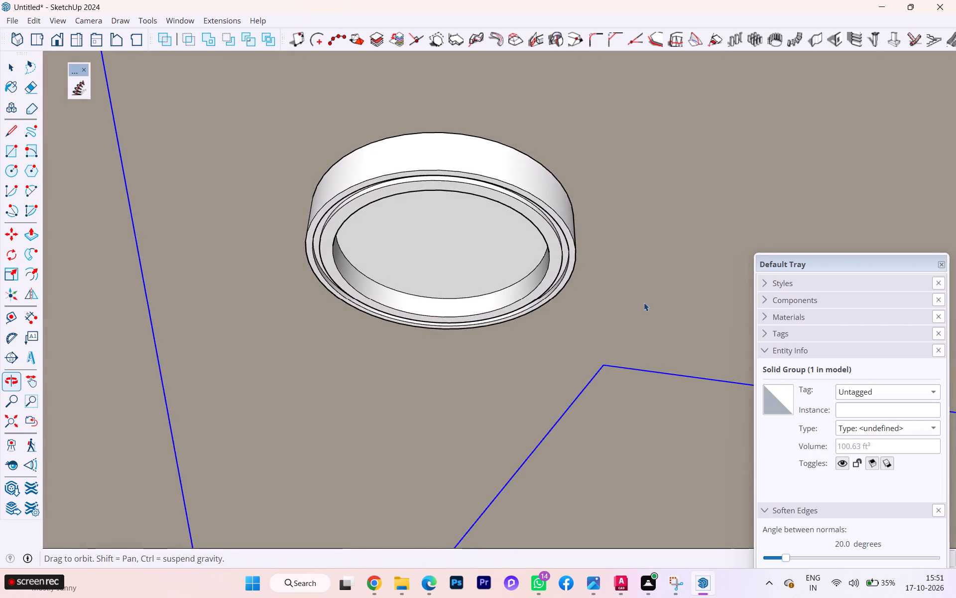
scroll(304, 245, "up", 12)
scroll(337, 227, "down", 7)
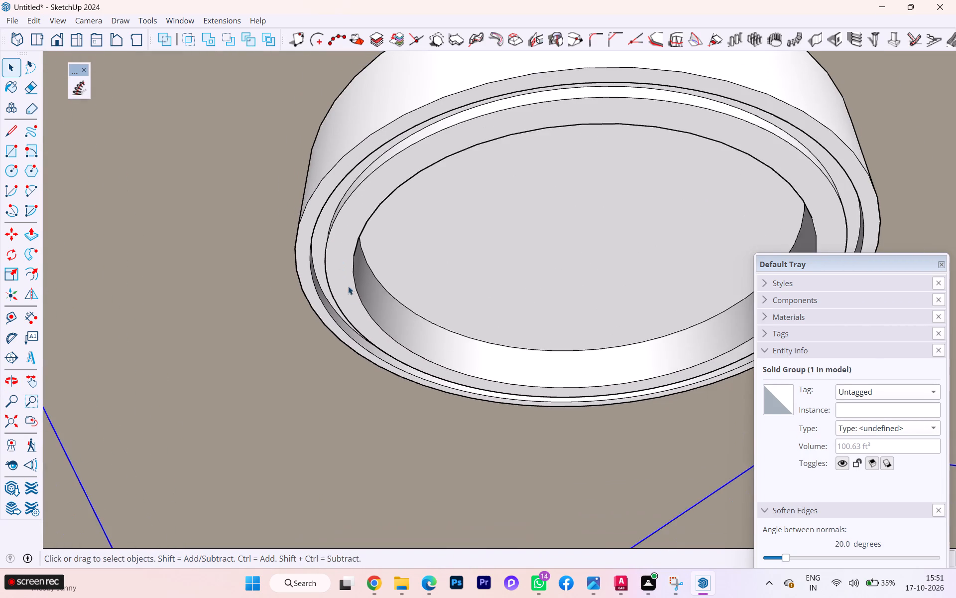
key("ctrl+z")
key("ctrl+z")
key("ctrl+z")
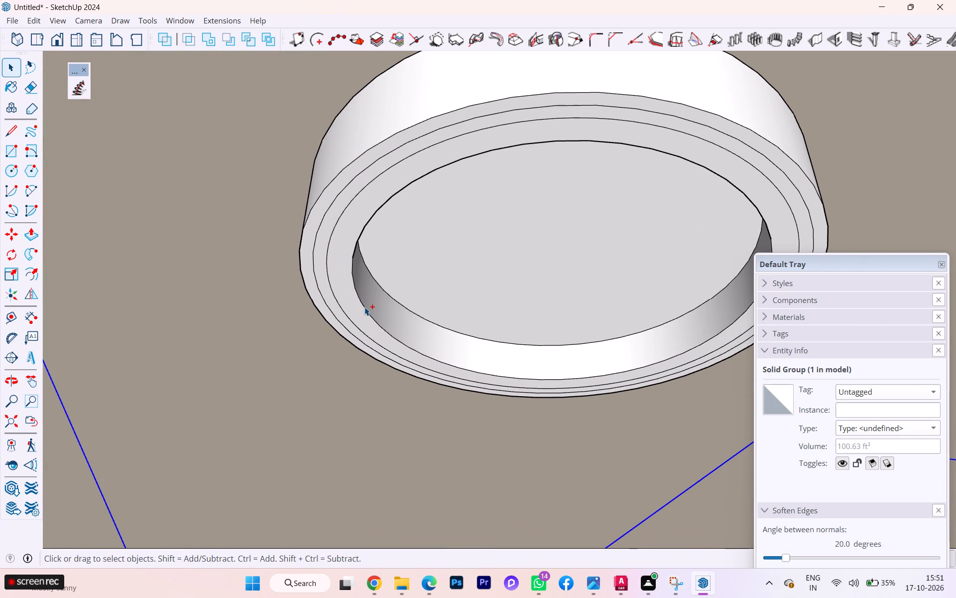
key("ctrl+z")
key("ctrl+z")
key("ctrl+z")
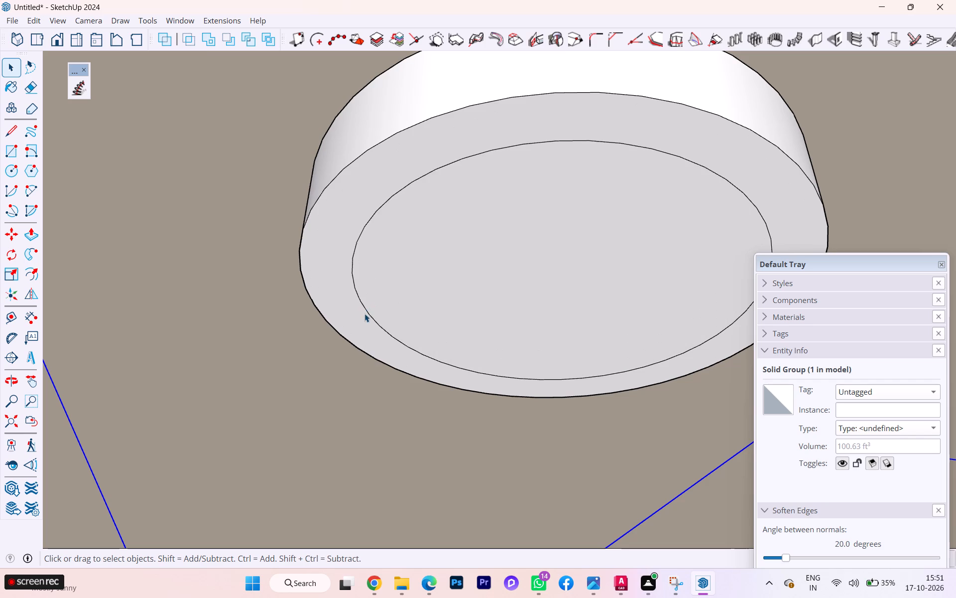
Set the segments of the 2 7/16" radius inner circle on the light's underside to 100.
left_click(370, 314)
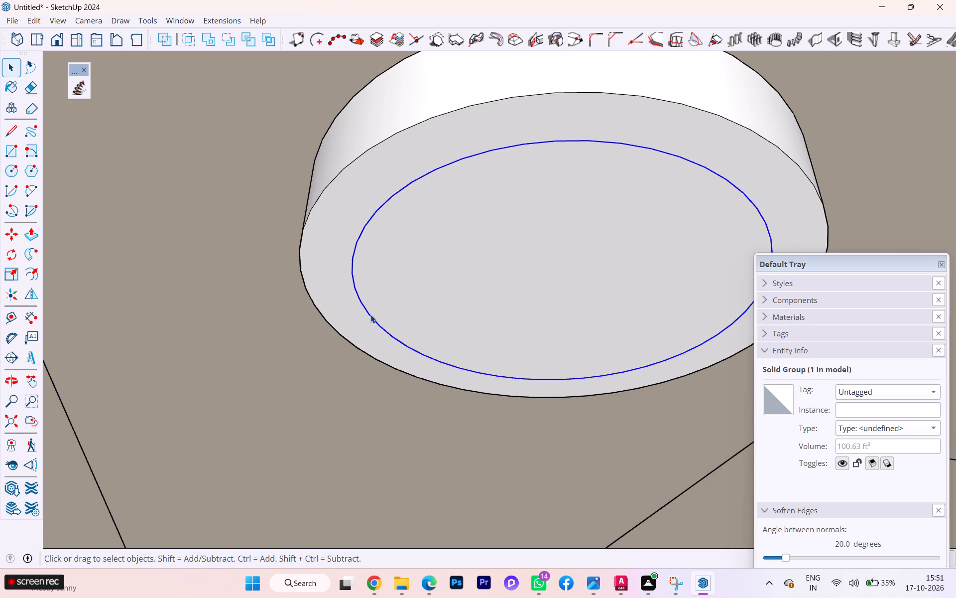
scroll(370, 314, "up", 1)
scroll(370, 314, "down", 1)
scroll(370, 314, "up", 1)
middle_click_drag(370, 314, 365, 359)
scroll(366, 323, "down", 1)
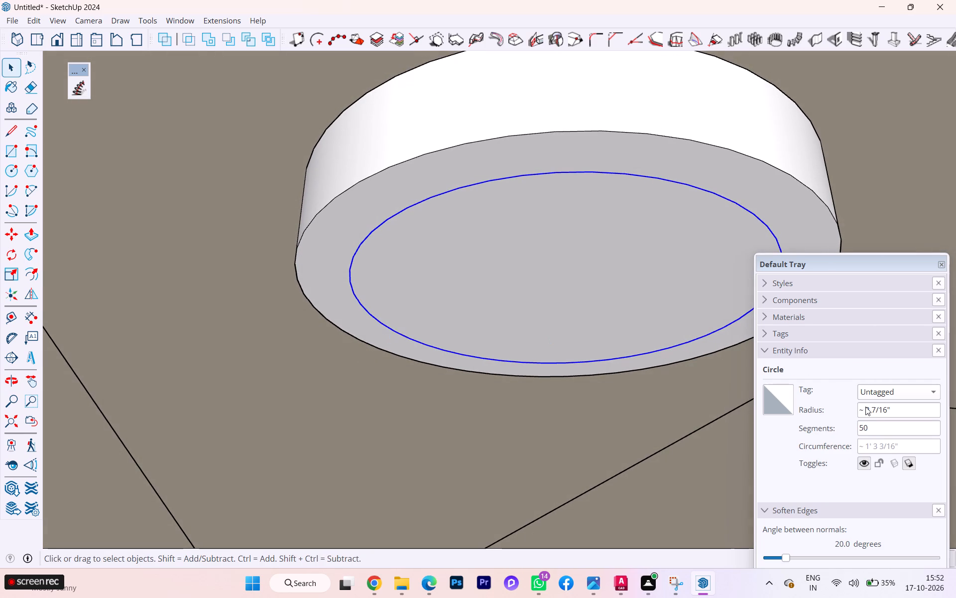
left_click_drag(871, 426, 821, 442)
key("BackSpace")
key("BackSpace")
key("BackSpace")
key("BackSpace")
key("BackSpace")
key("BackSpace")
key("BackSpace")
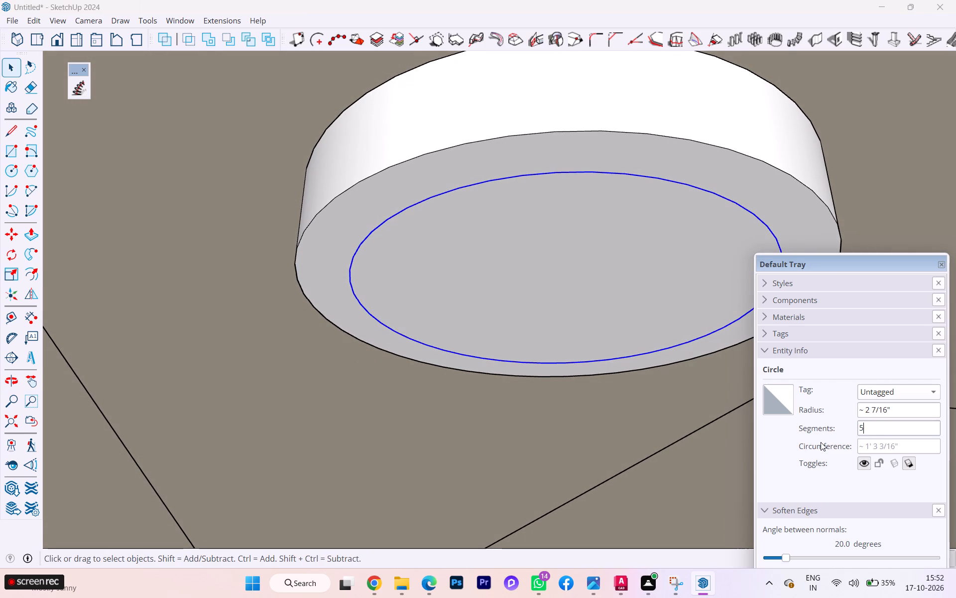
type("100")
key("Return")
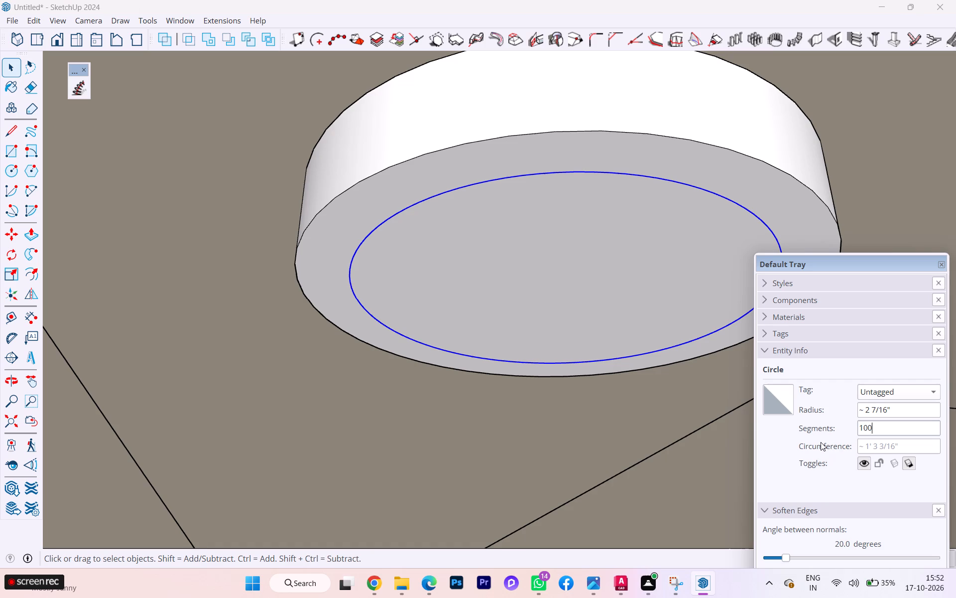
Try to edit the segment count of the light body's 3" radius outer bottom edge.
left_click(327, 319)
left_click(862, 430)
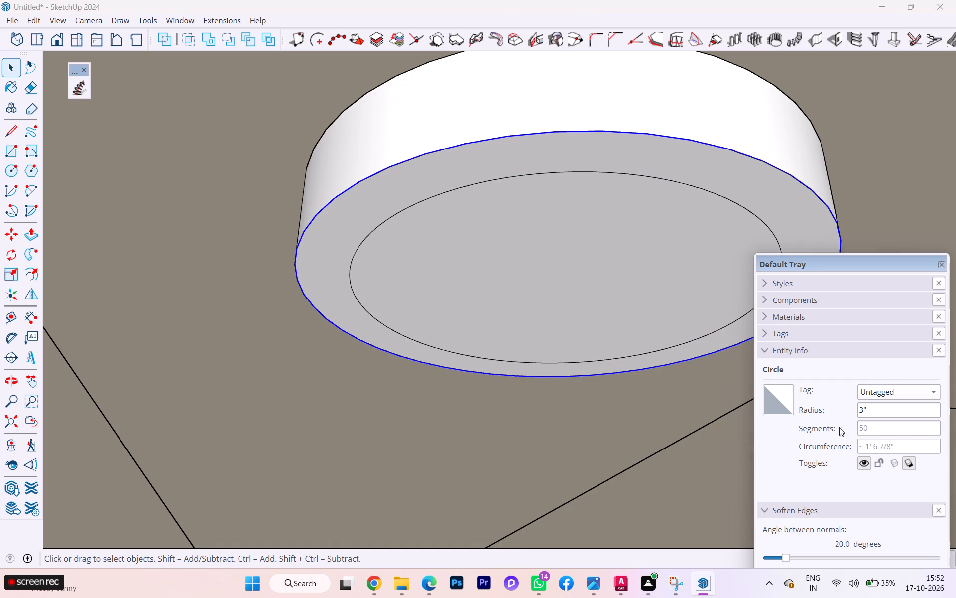
Undo the inner circle's segment change, its offset and the light body's extrusion, back to the flat ceiling circle.
key("ctrl+z")
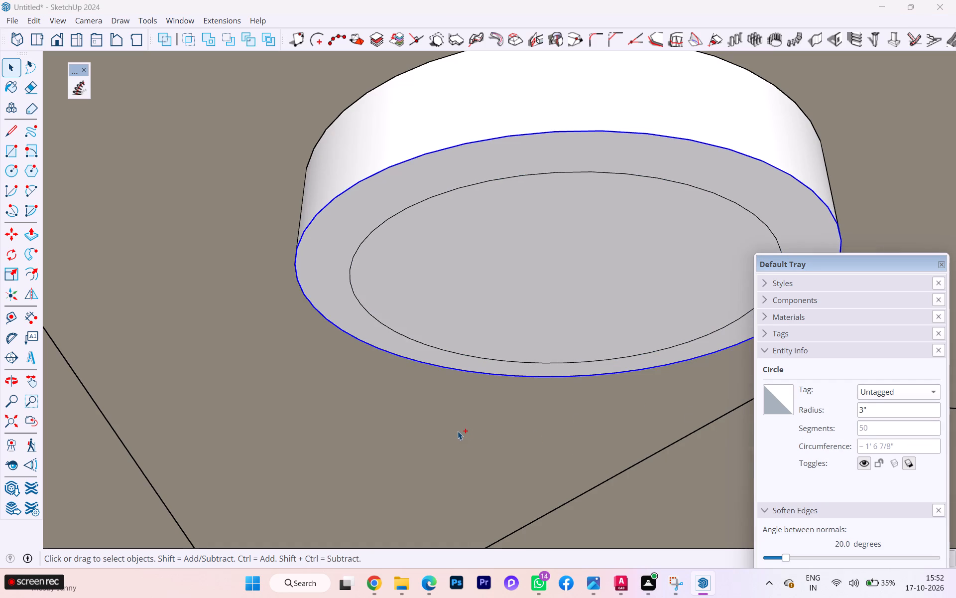
key("ctrl+z")
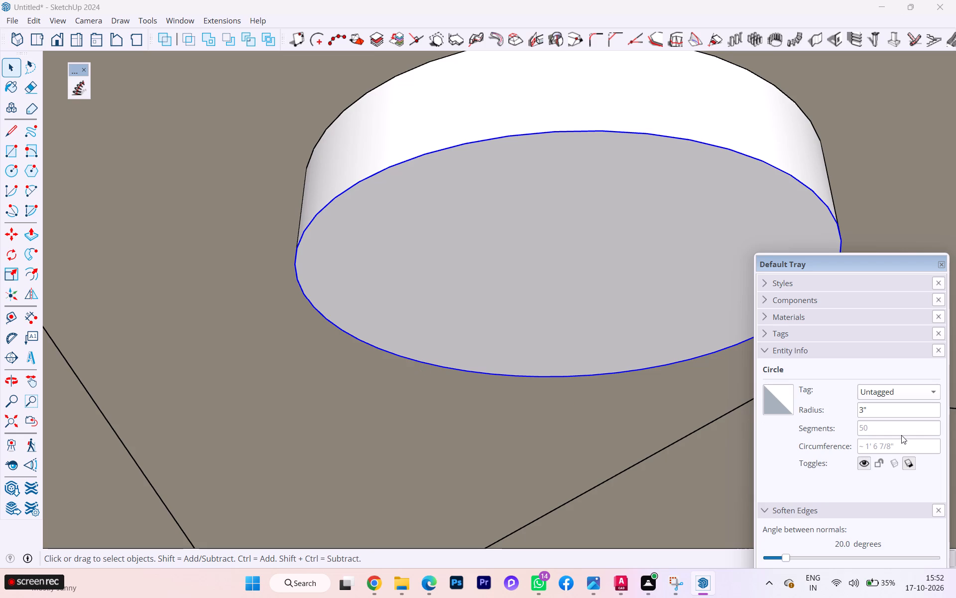
left_click(367, 422)
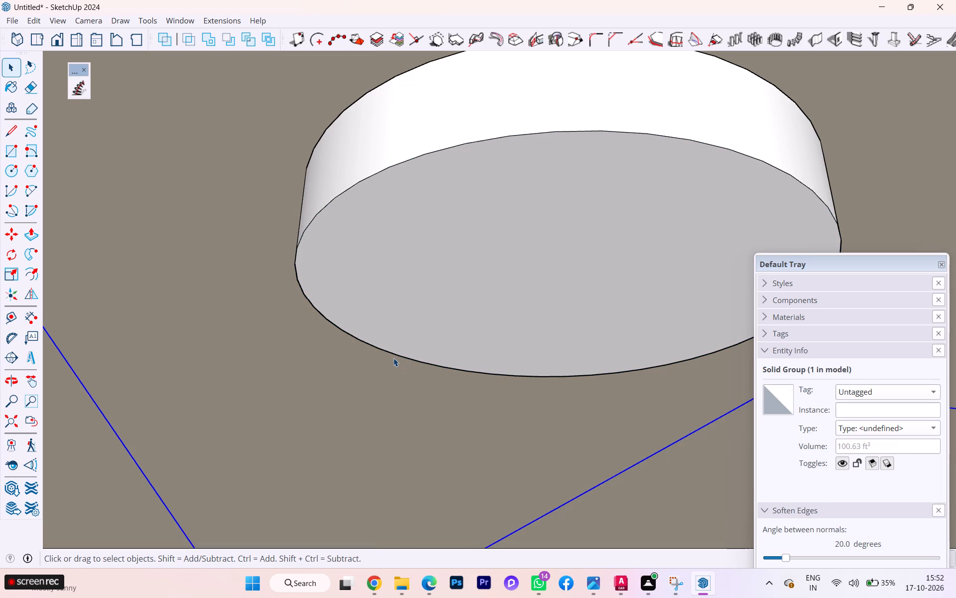
left_click(359, 185)
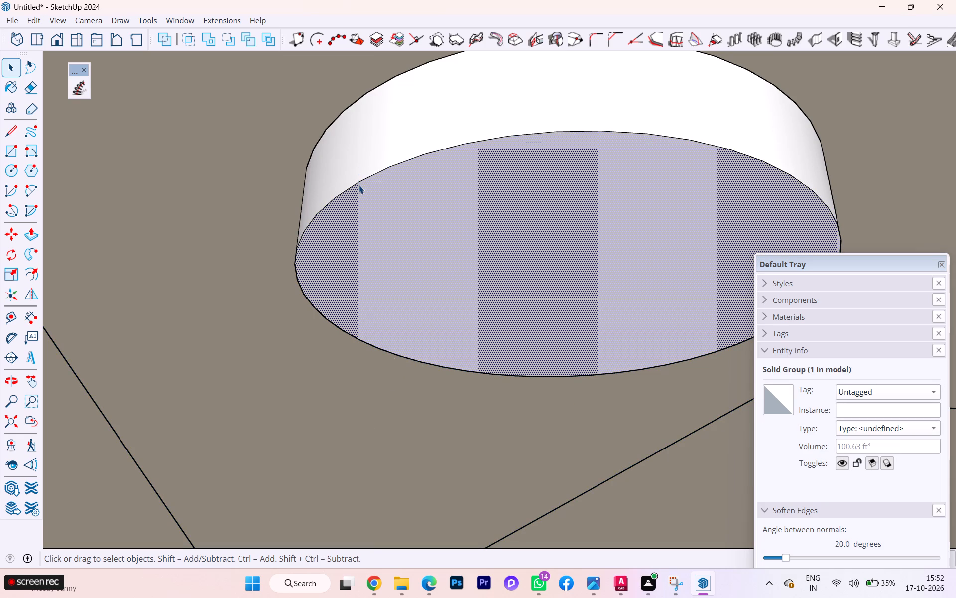
left_click(358, 183)
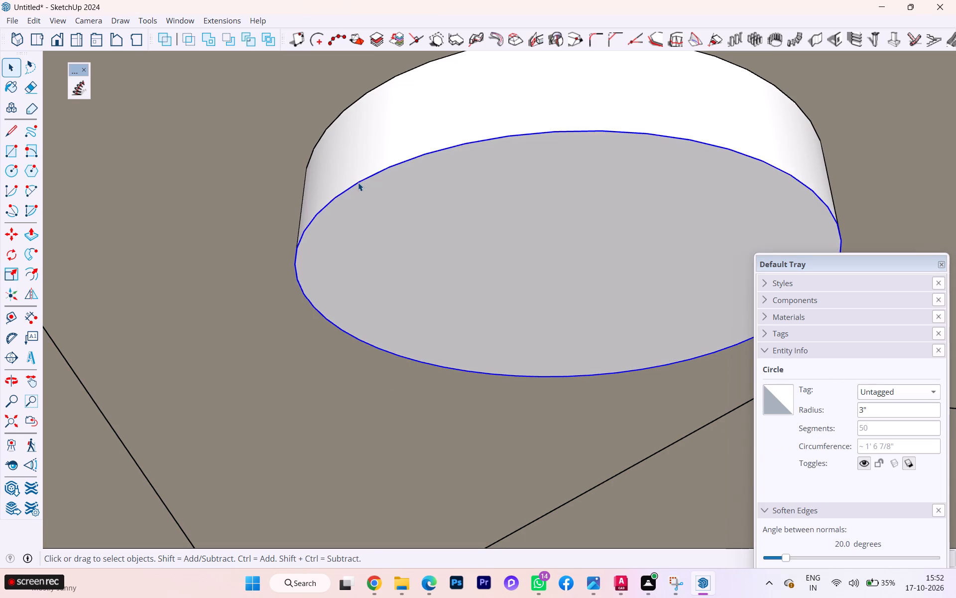
left_click(361, 124)
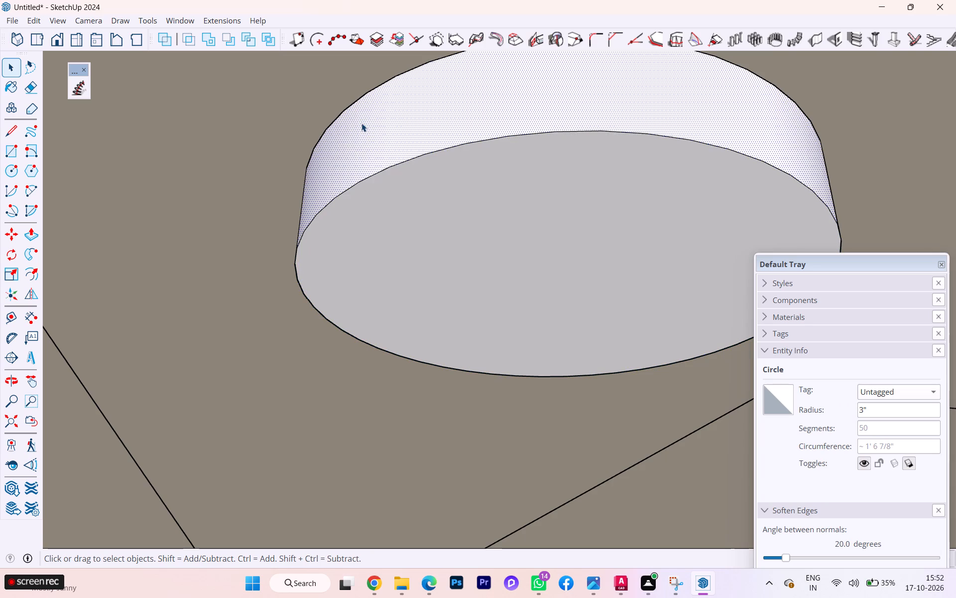
left_click(394, 220)
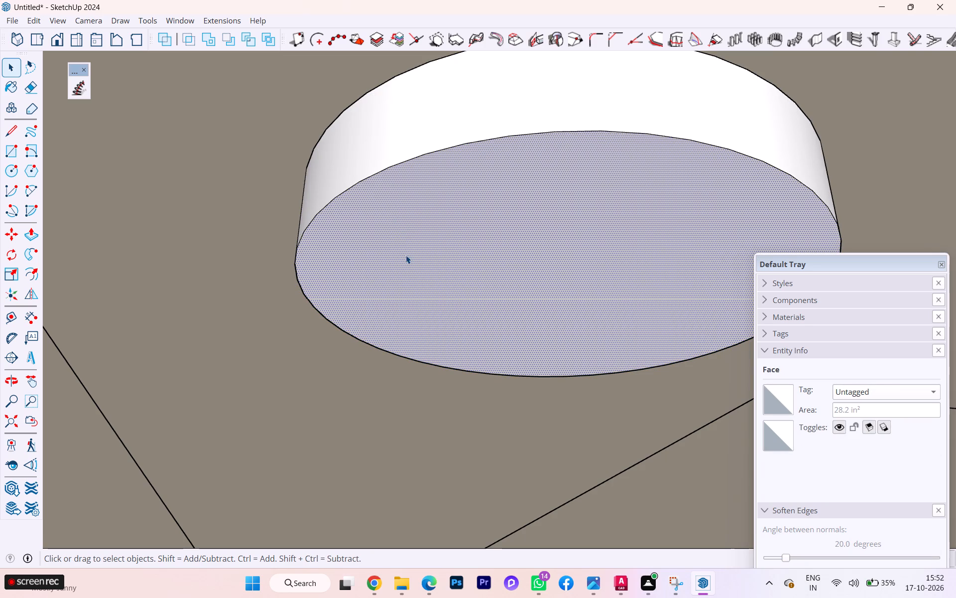
key("ctrl+z")
Set the segments of the flat 3" radius ceiling circle to 100.
left_click(389, 283)
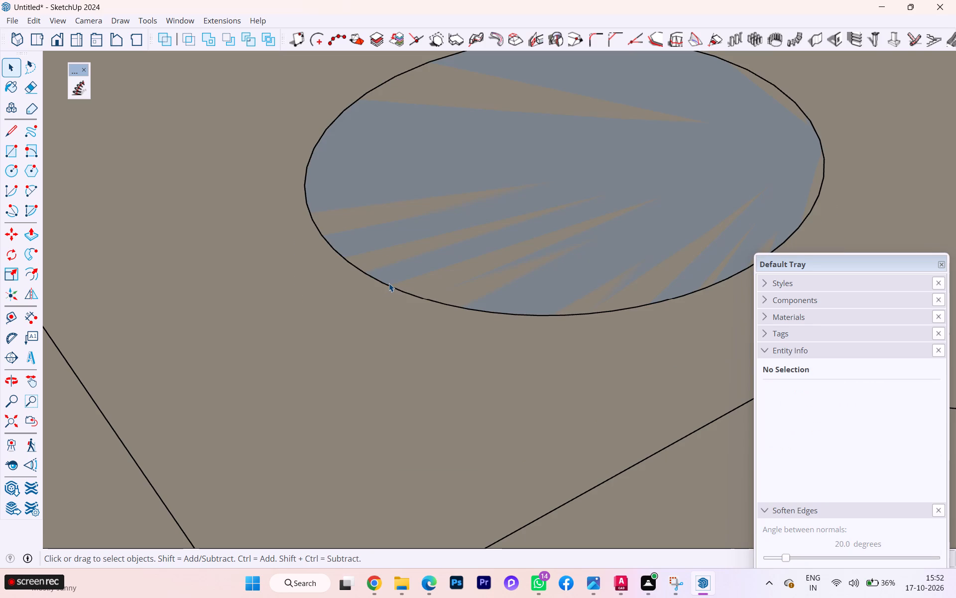
left_click_drag(877, 426, 799, 426)
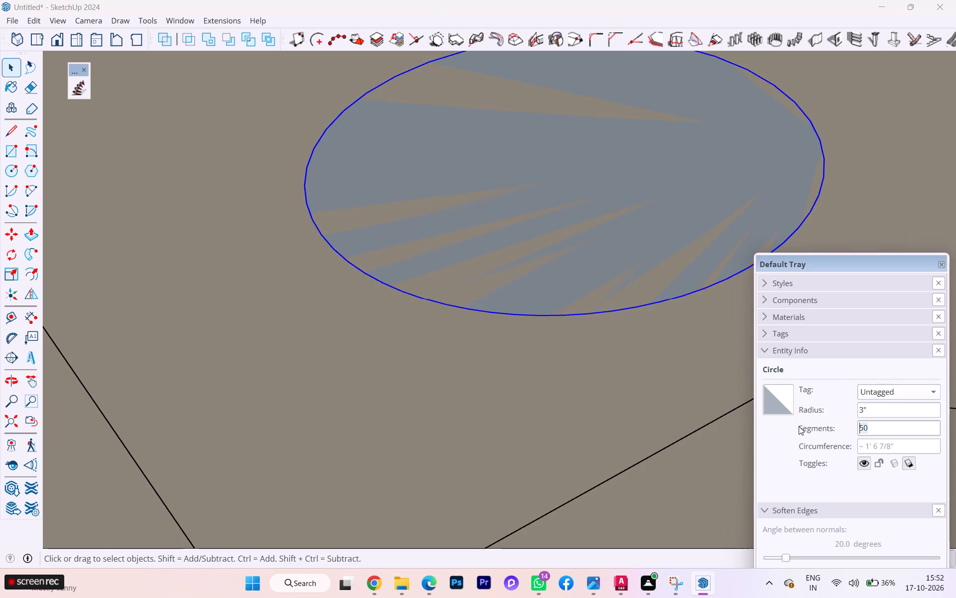
type("100")
key("Return")
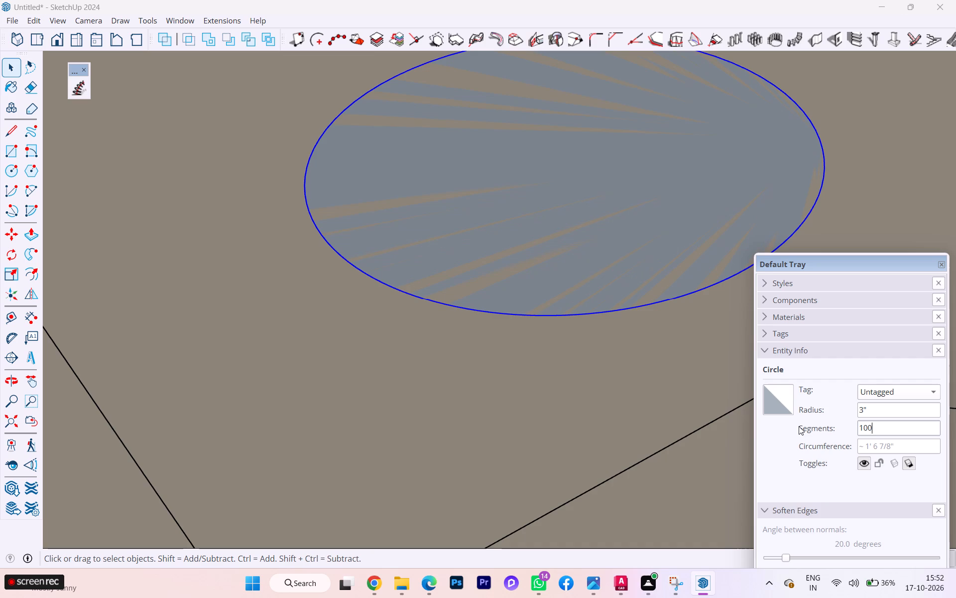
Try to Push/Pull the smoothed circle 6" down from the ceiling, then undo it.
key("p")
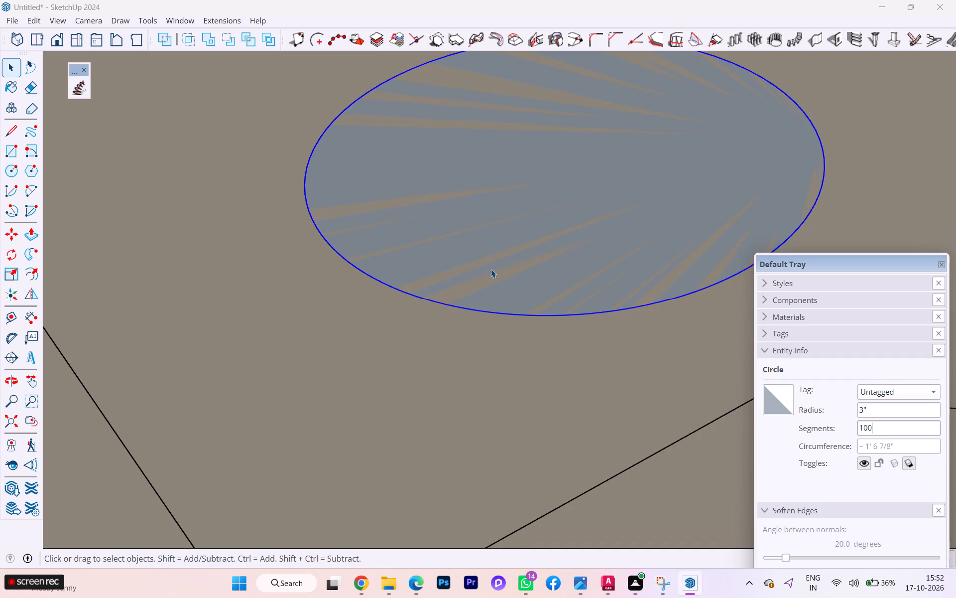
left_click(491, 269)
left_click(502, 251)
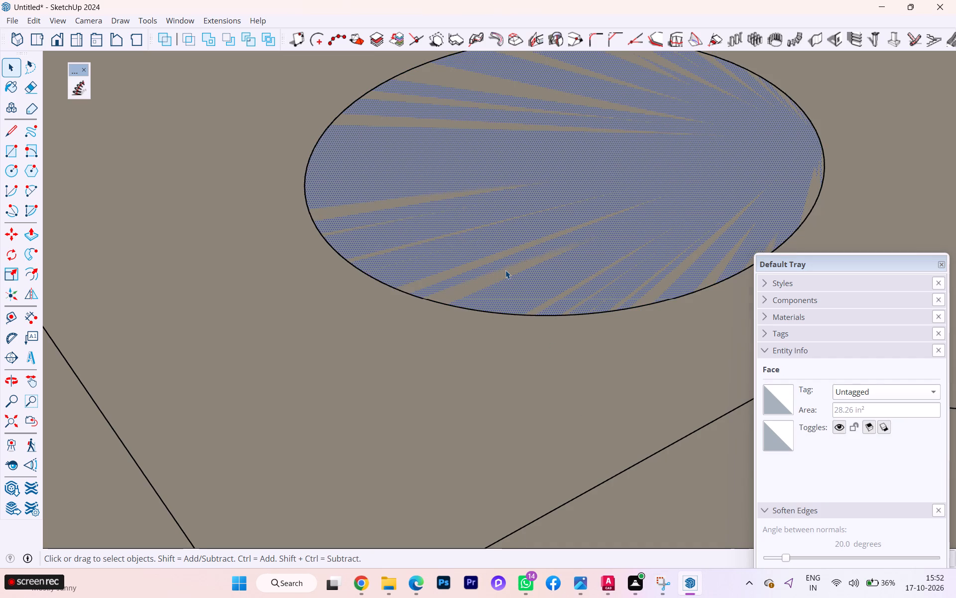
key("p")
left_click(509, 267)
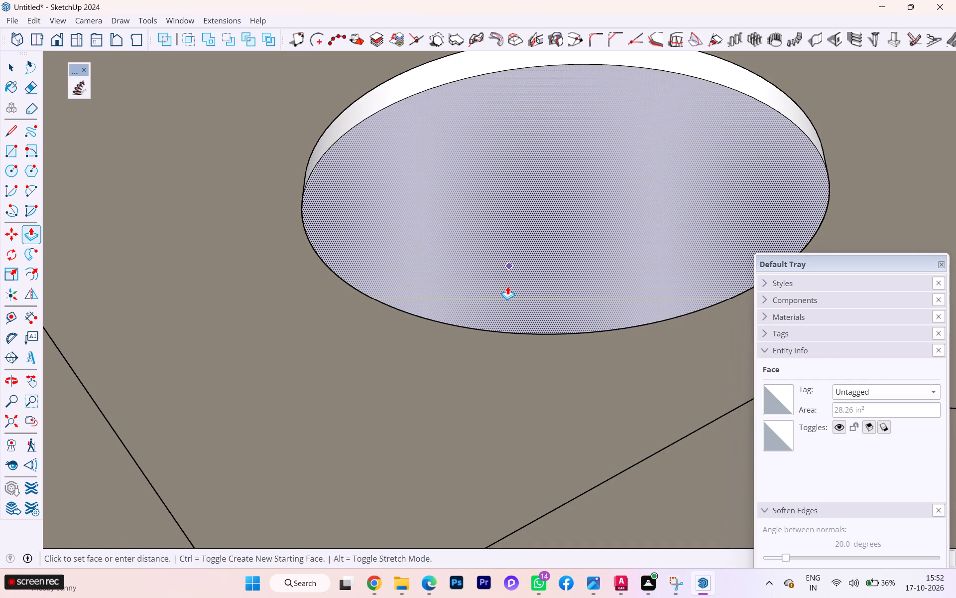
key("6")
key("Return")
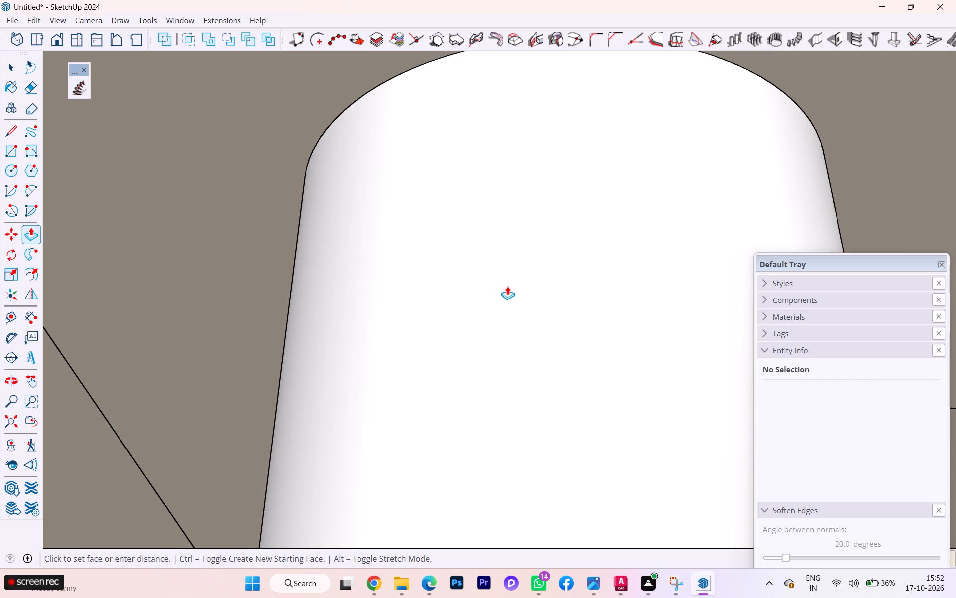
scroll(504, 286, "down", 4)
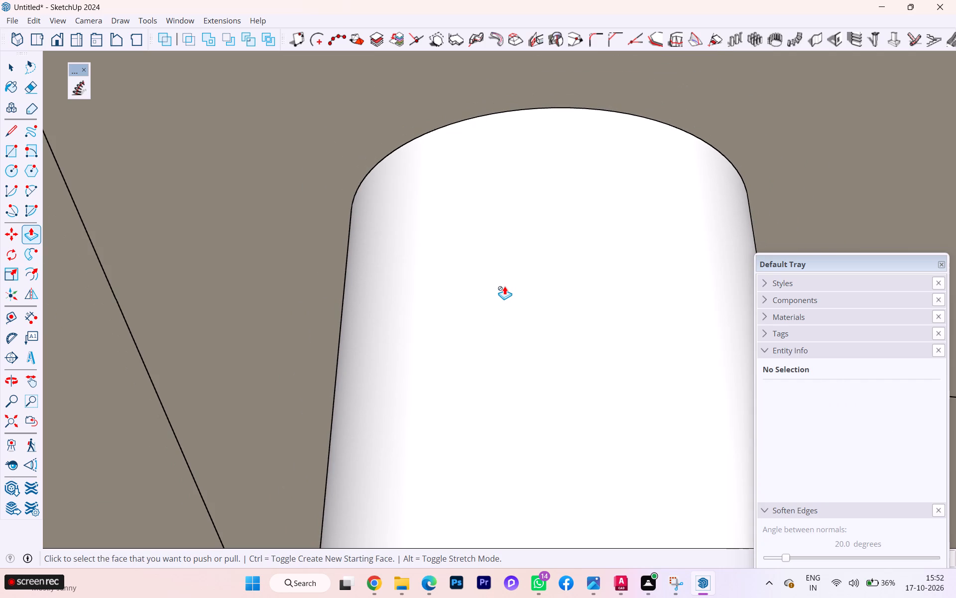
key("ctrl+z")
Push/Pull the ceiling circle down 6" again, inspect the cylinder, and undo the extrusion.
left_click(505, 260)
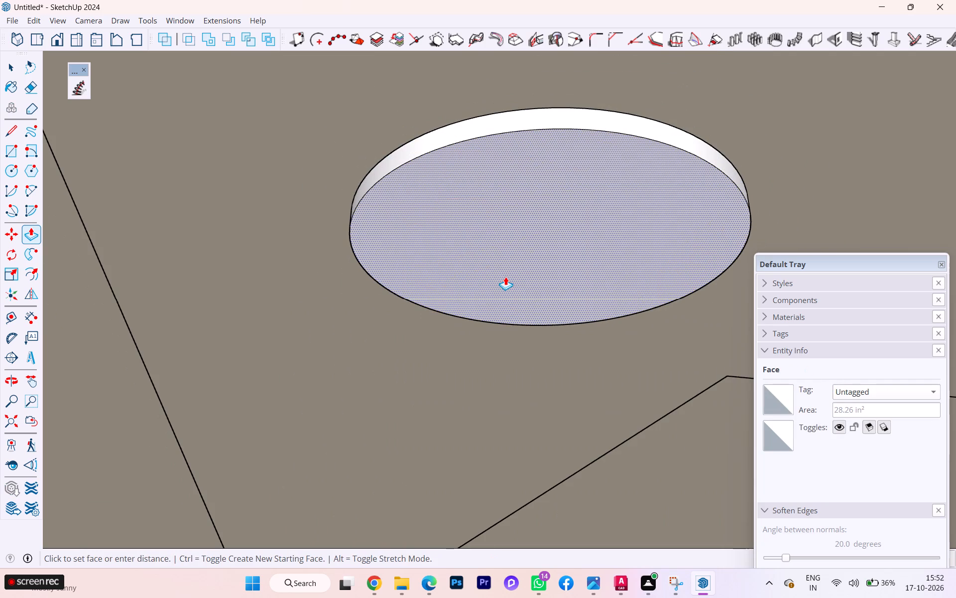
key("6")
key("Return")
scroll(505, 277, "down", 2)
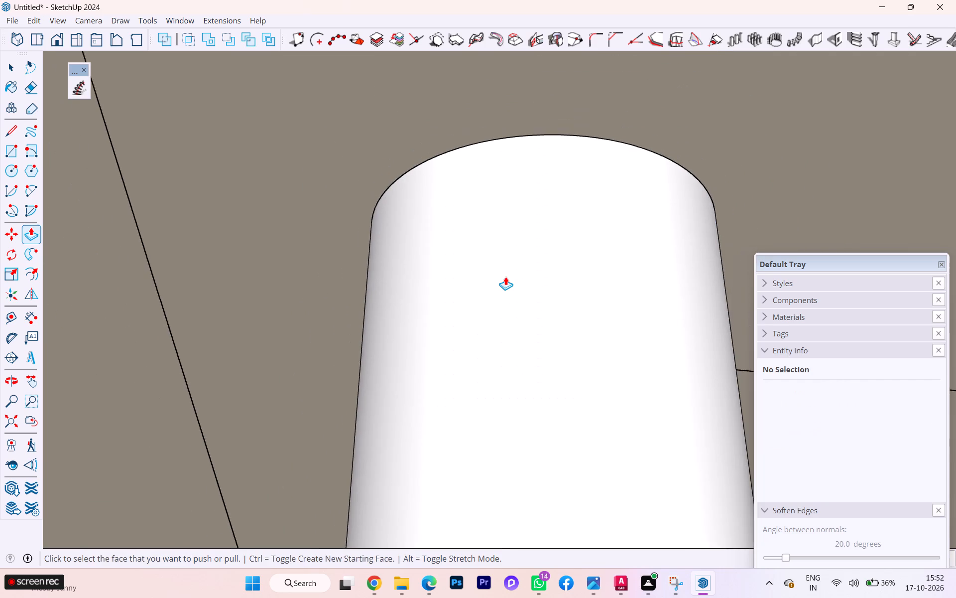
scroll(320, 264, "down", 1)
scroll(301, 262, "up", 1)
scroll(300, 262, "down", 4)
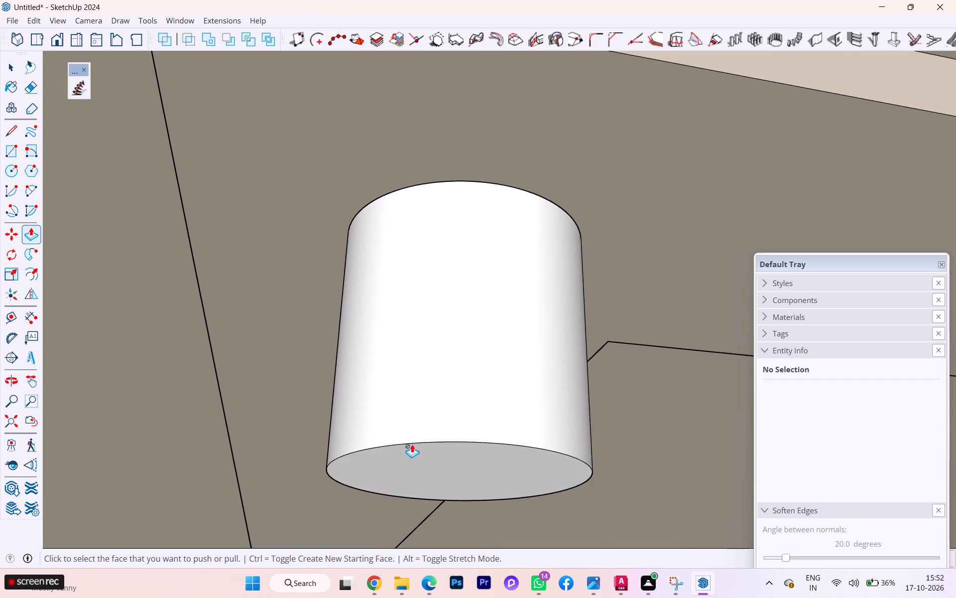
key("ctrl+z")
Push/Pull the circular face slightly down from the ceiling by eye to form a shallow light body.
left_click(472, 244)
left_click(472, 232)
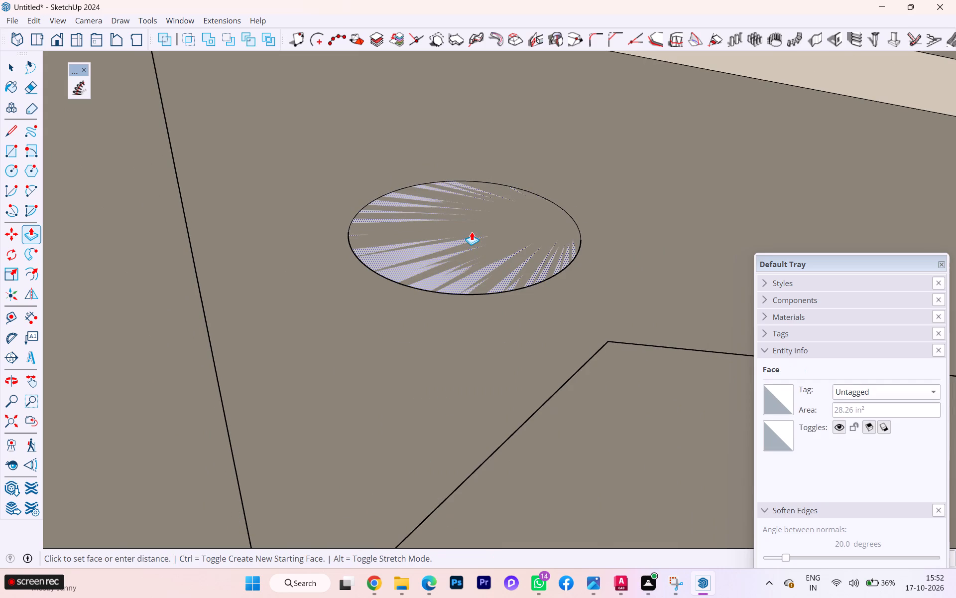
left_click(464, 252)
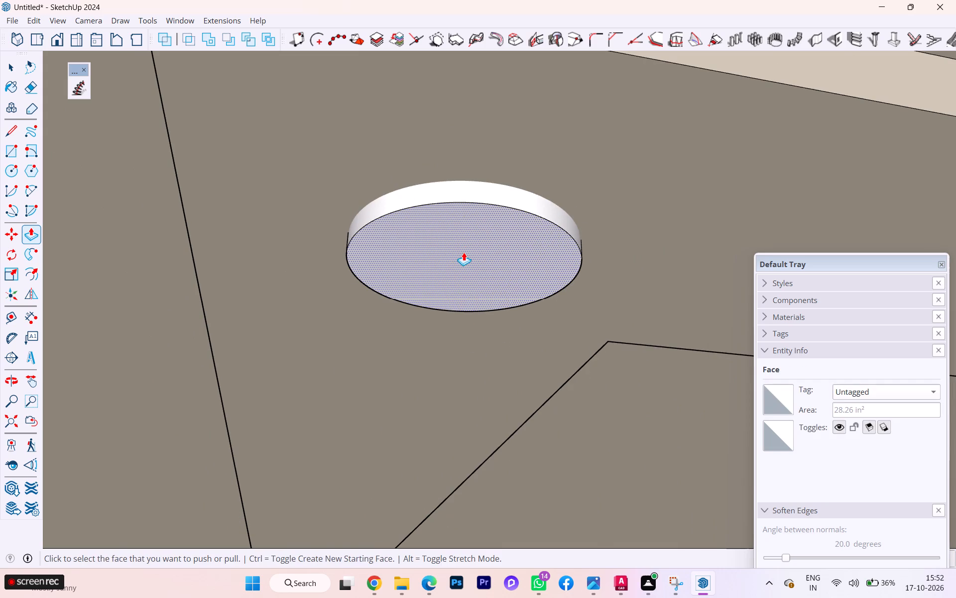
Offset the light body's bottom outer edge inward to draw a concentric inner circle, leaving a wide ring around it.
key("space")
left_click(367, 257)
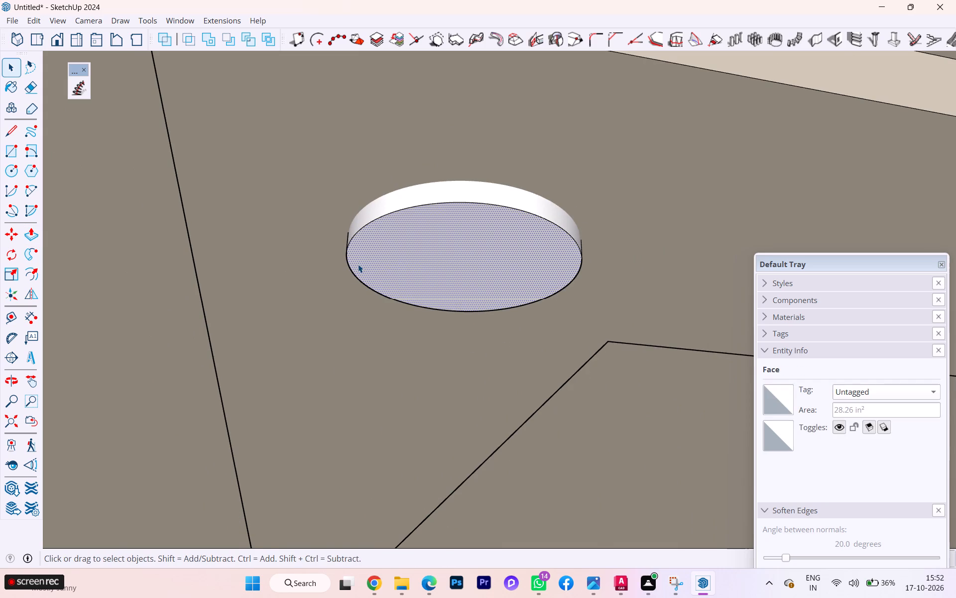
key("f")
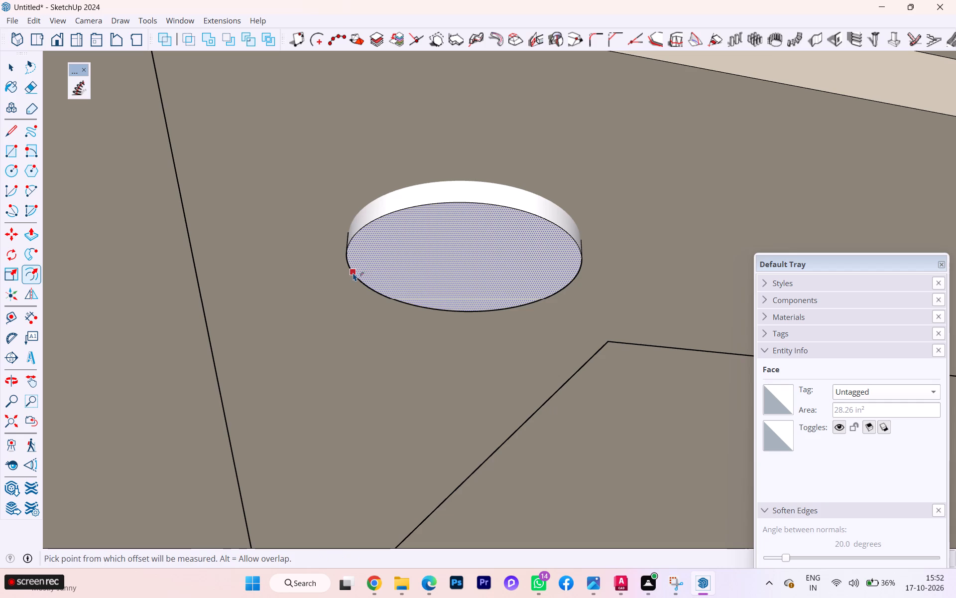
left_click(353, 273)
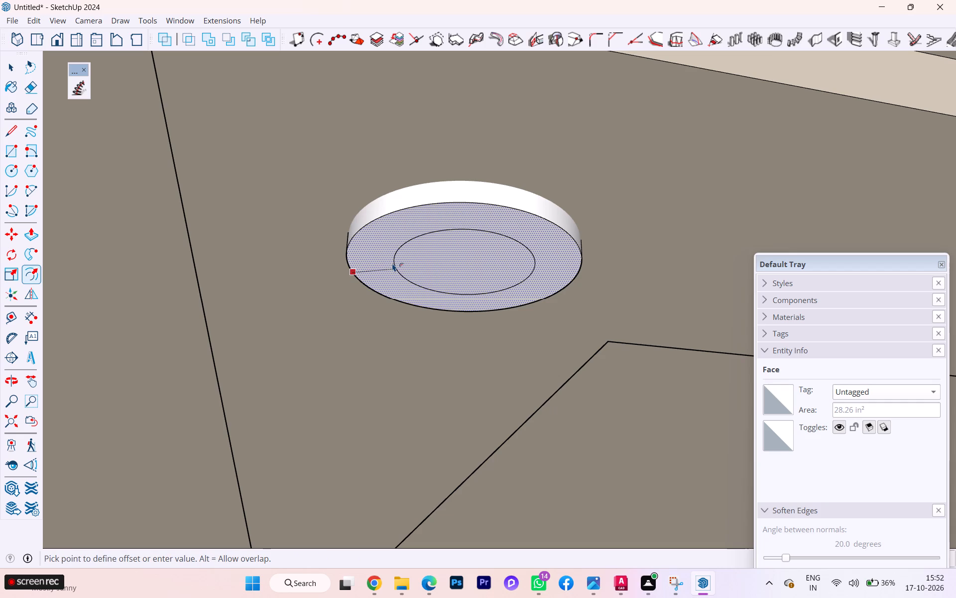
left_click(392, 263)
key("space")
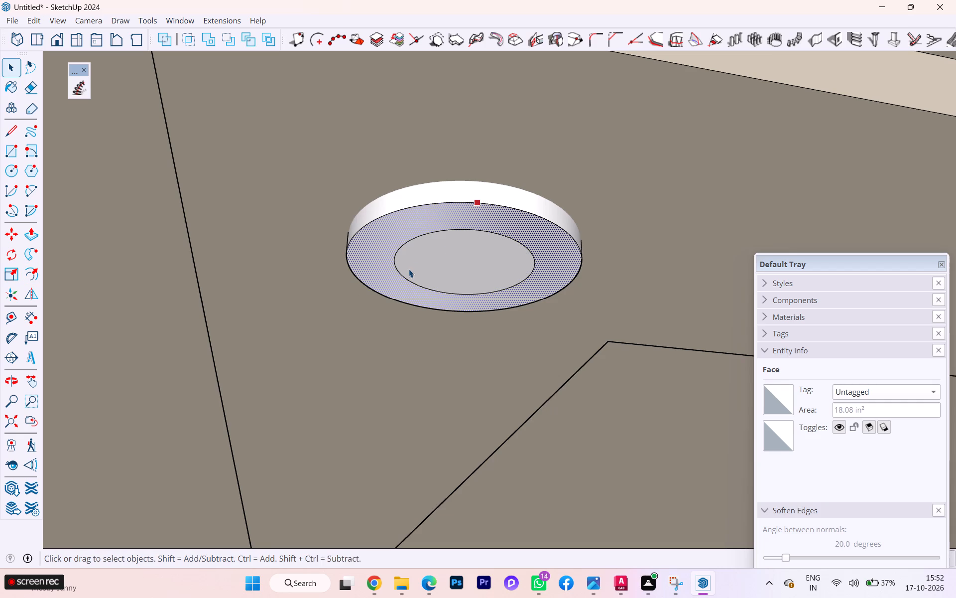
left_click(357, 271)
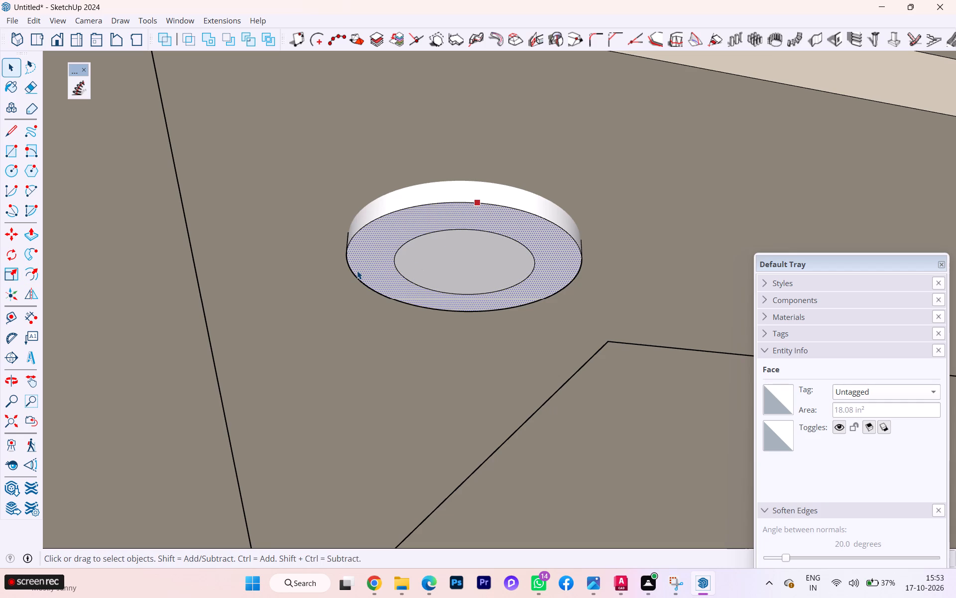
Offset the outer edge of the light's bottom ring slightly inward to draw a narrow outer rim.
left_click(354, 272)
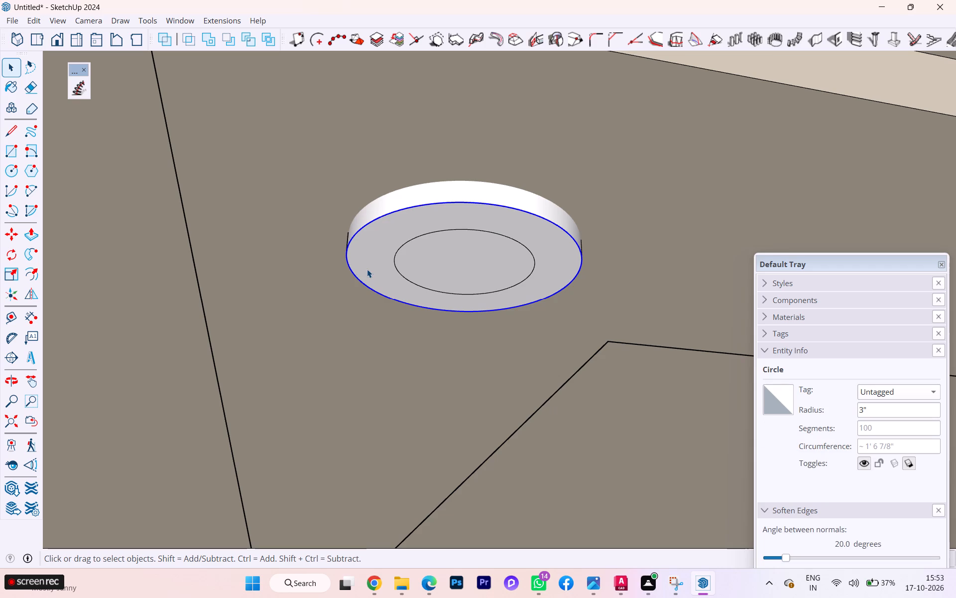
left_click(367, 269)
key("f")
left_click(357, 270)
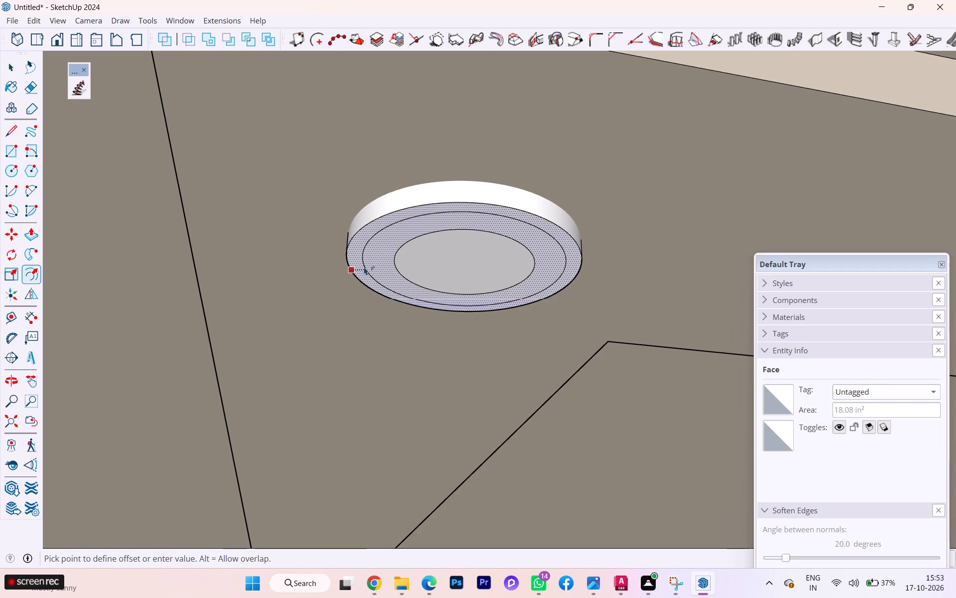
middle_click_drag(361, 265, 503, 273)
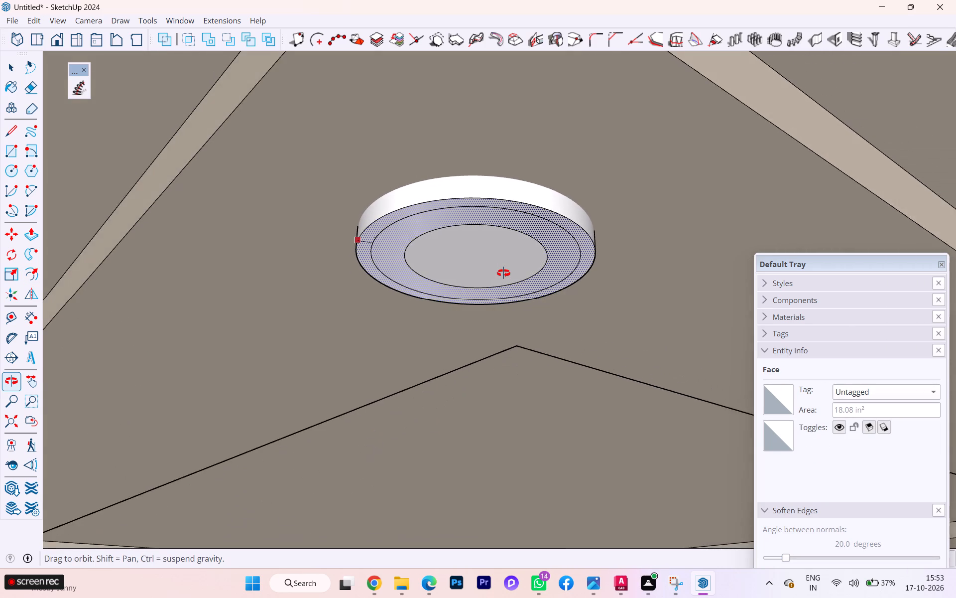
middle_click_drag(503, 273, 351, 281)
scroll(360, 272, "up", 1)
scroll(360, 272, "down", 1)
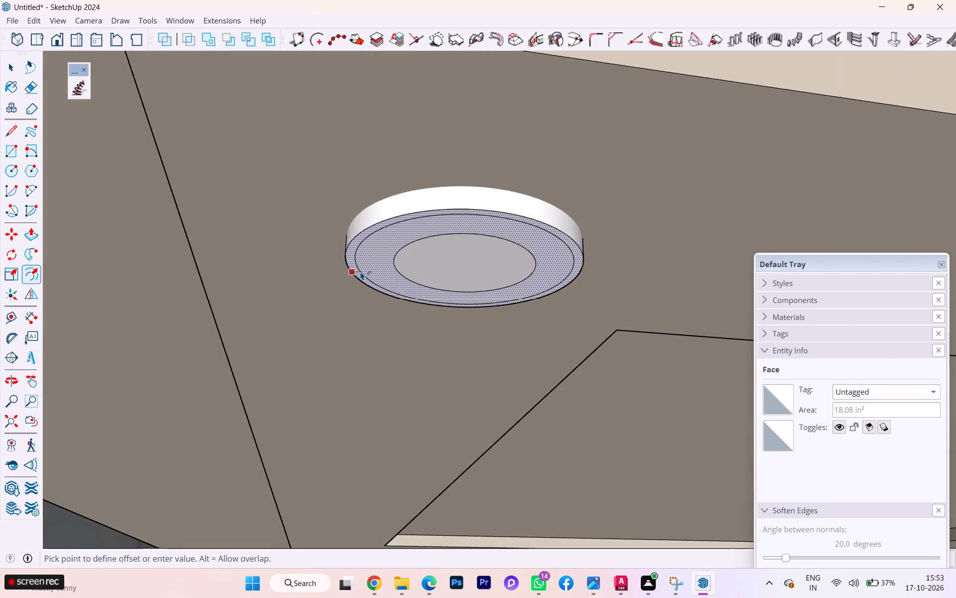
scroll(360, 272, "up", 3)
left_click(357, 264)
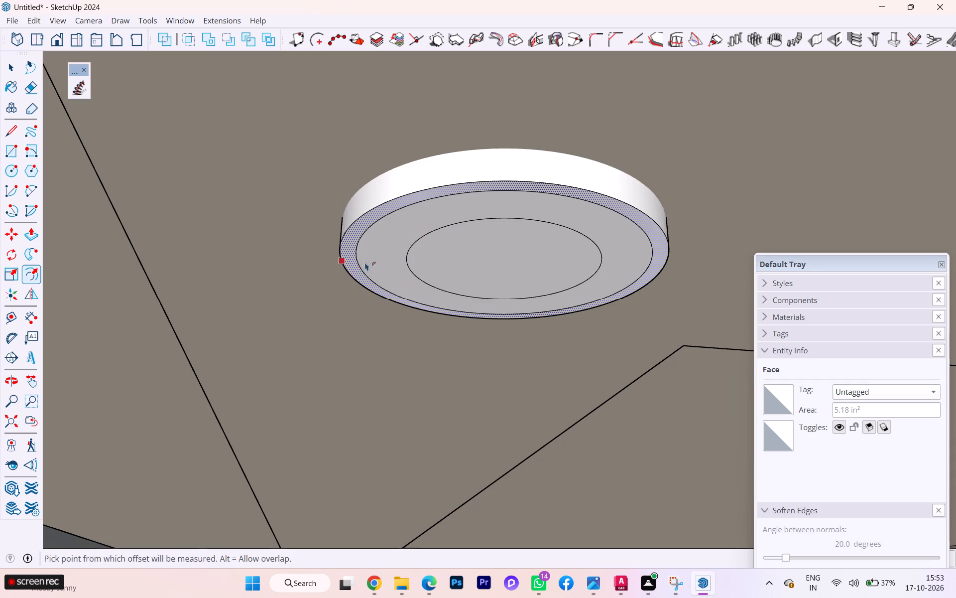
Offset the remaining wide ring's edge inward to draw another concentric circle just outside the central disc.
key("space")
left_click(385, 263)
key("f")
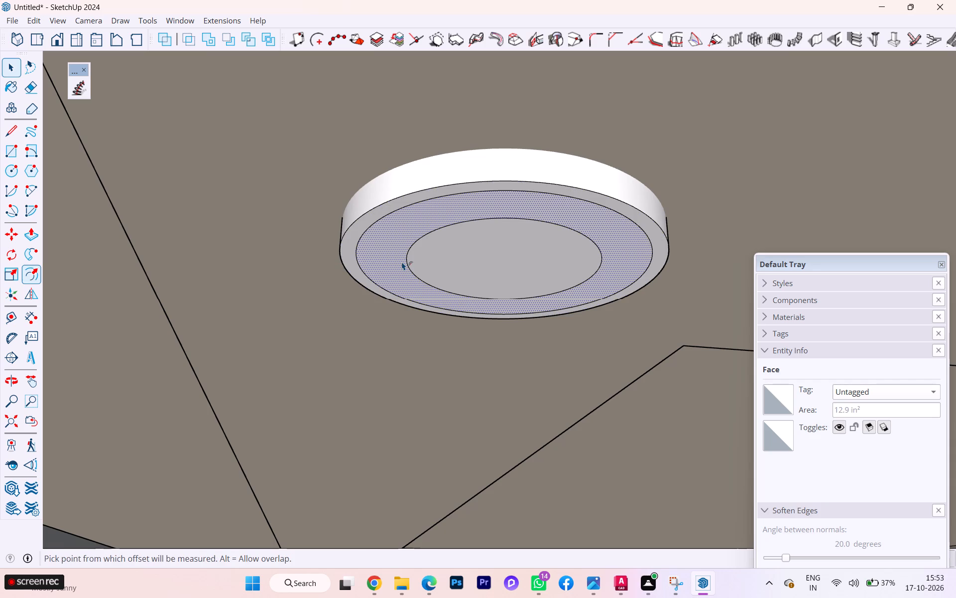
left_click(408, 257)
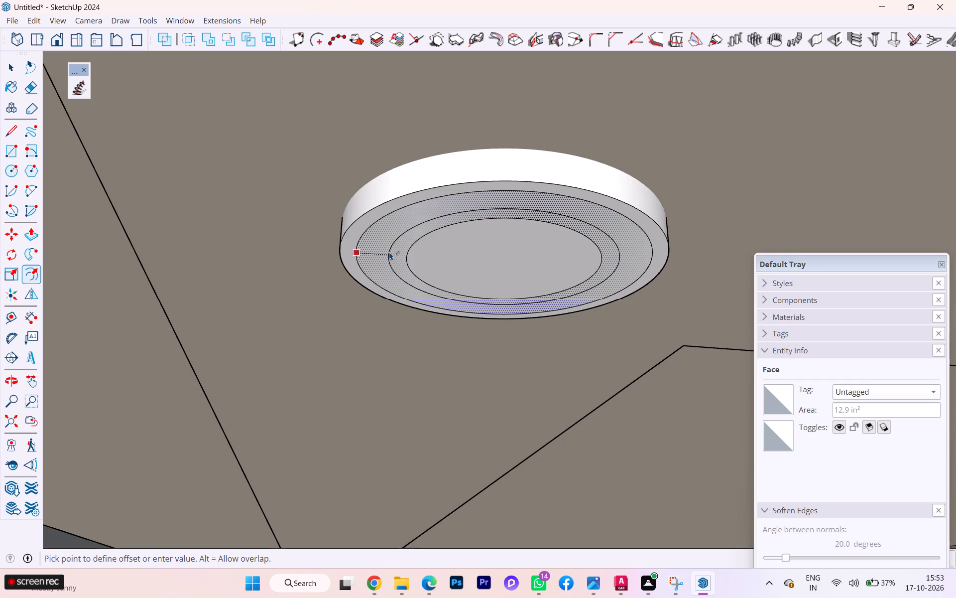
left_click(392, 250)
Push/Pull the wide middle ring slightly up into the light body by eye to form a shallow groove.
key("space")
left_click(376, 244)
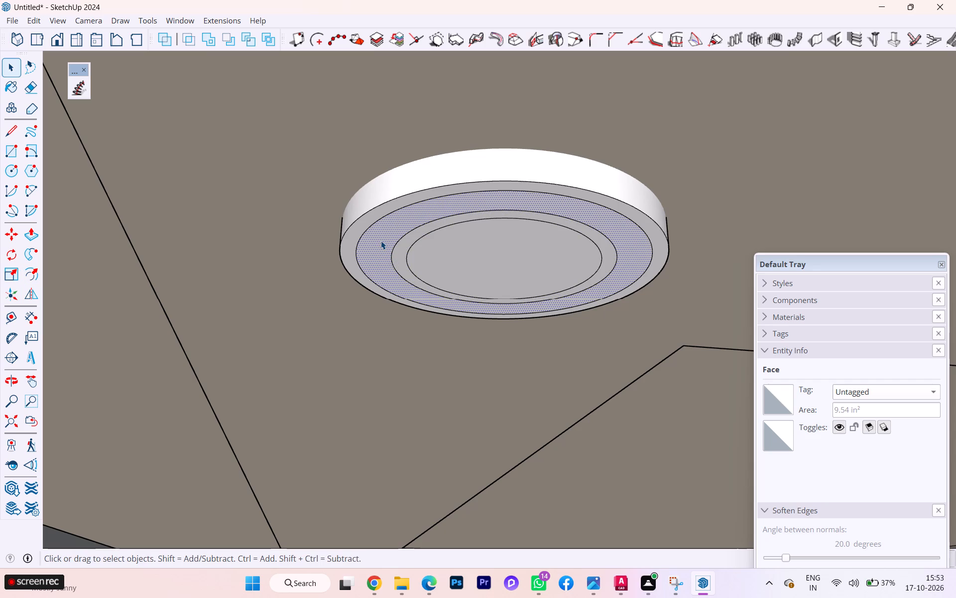
key("p")
left_click(378, 238)
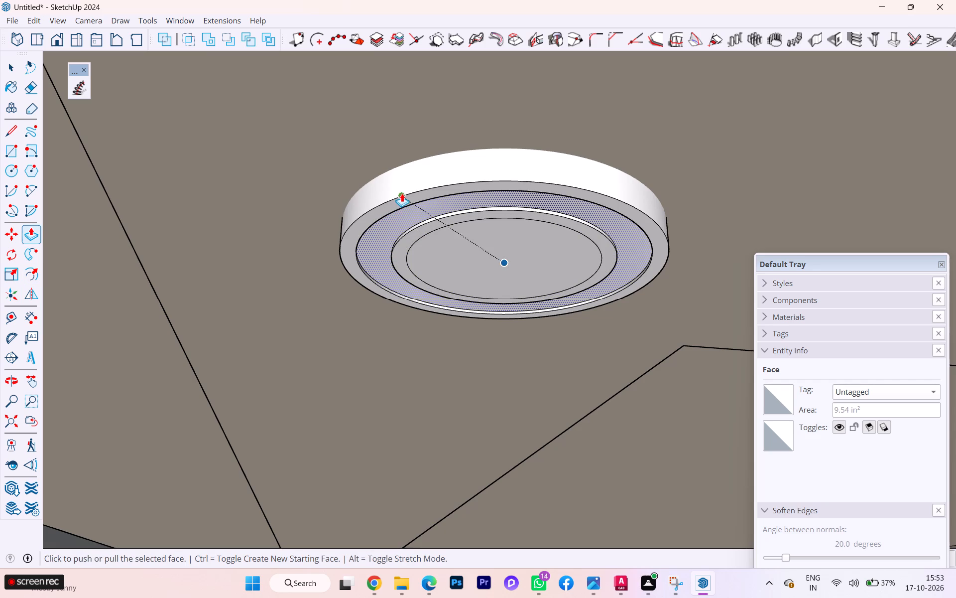
scroll(405, 232, "up", 2)
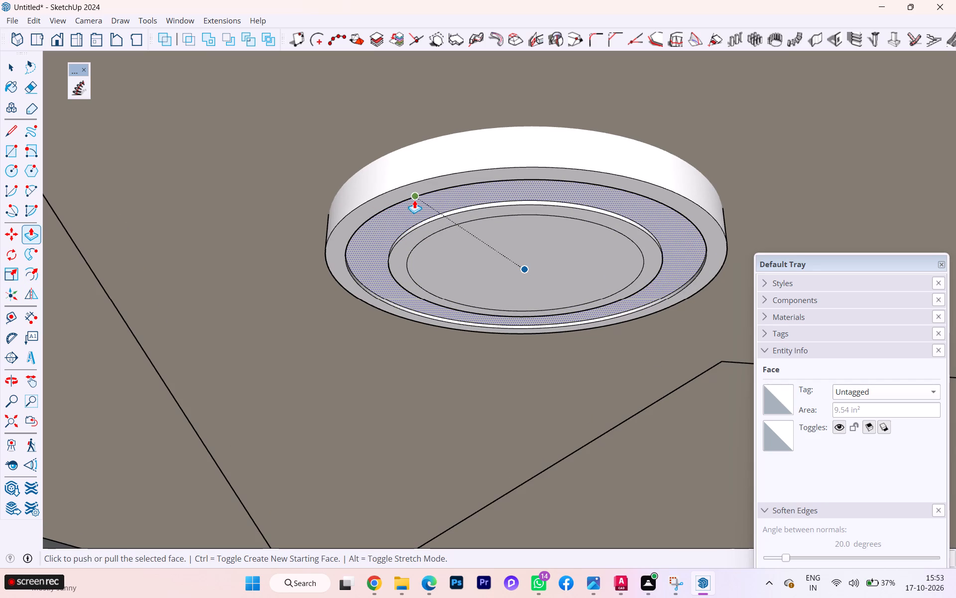
key("space")
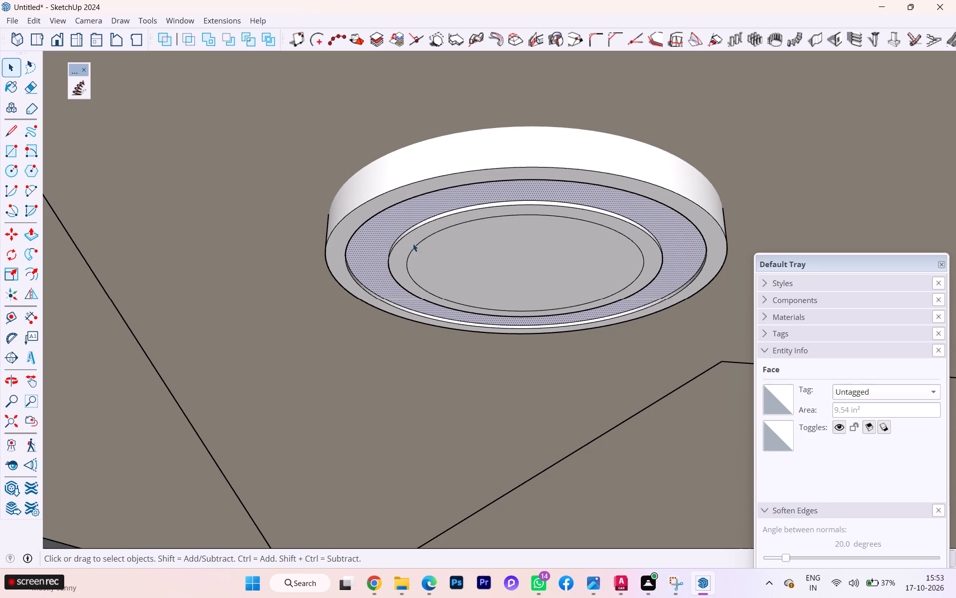
key("Escape")
Push/Pull the central disc up into the light body by eye to recess it inside the inner rim.
left_click(404, 217)
left_click(470, 251)
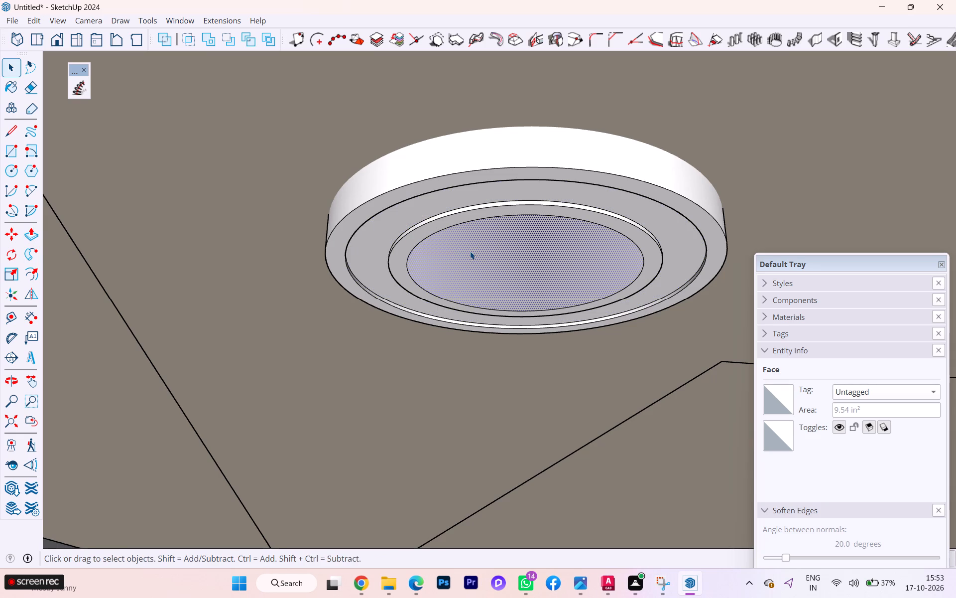
key("p")
left_click(470, 255)
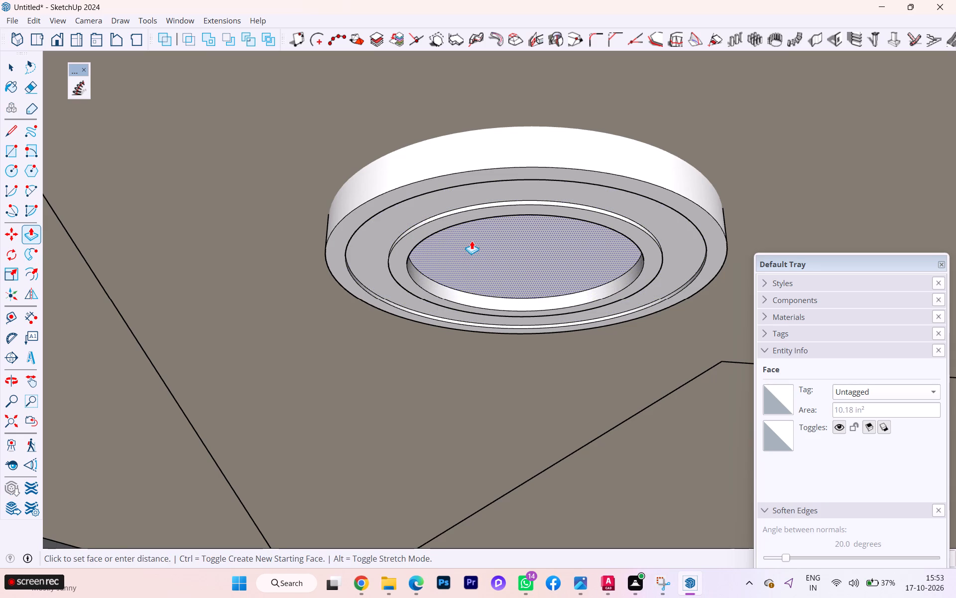
left_click(472, 238)
key("space")
Push/Pull the middle ring farther up into the light body by eye to deepen the groove between the rims.
scroll(358, 268, "down", 1)
middle_click_drag(359, 272, 89, 334)
scroll(348, 257, "up", 3)
left_click(347, 255)
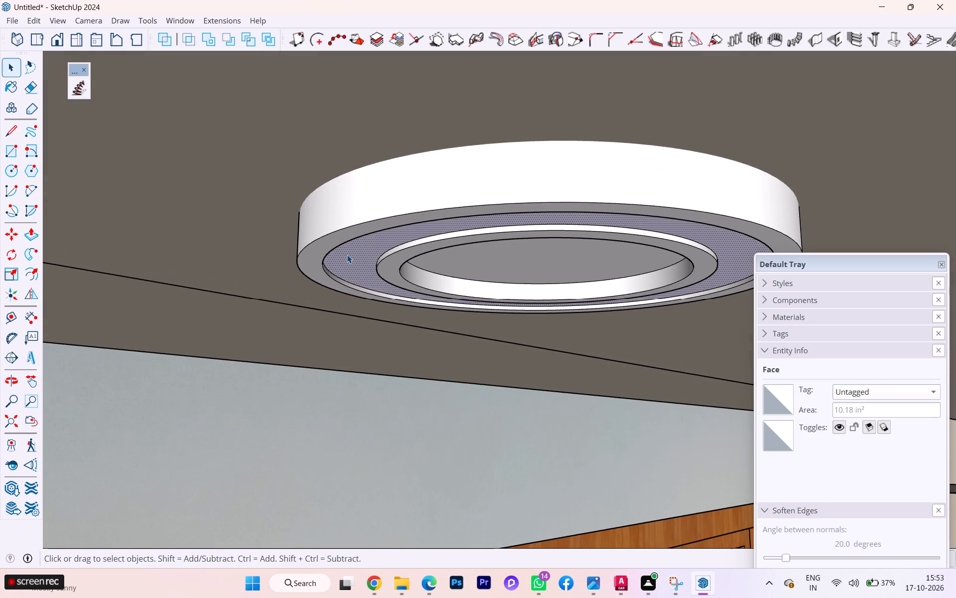
key("p")
left_click(356, 255)
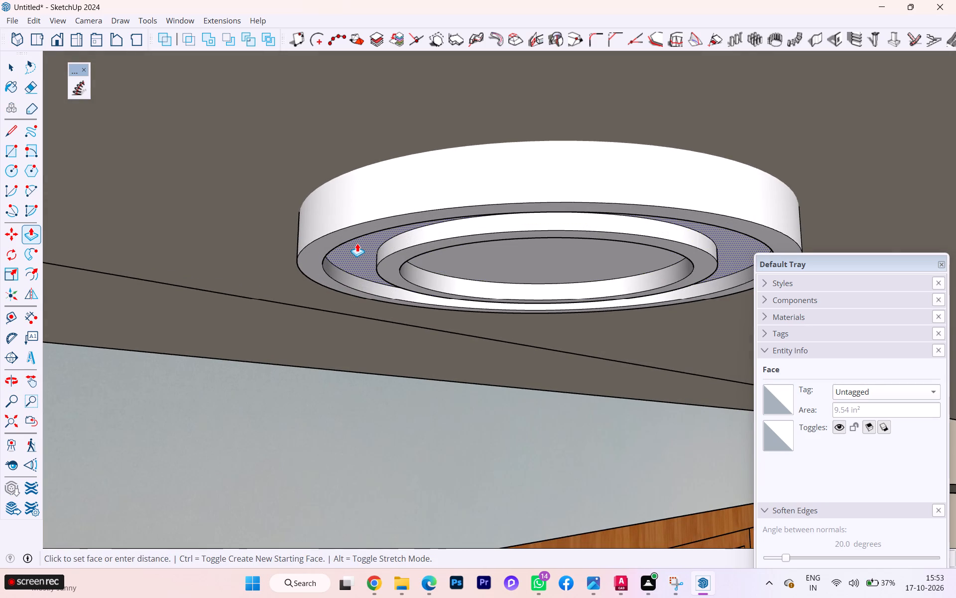
left_click(357, 243)
key("space")
Select all the connected geometry of the finished round spotlight and make it a component with the default settings.
left_click(291, 301)
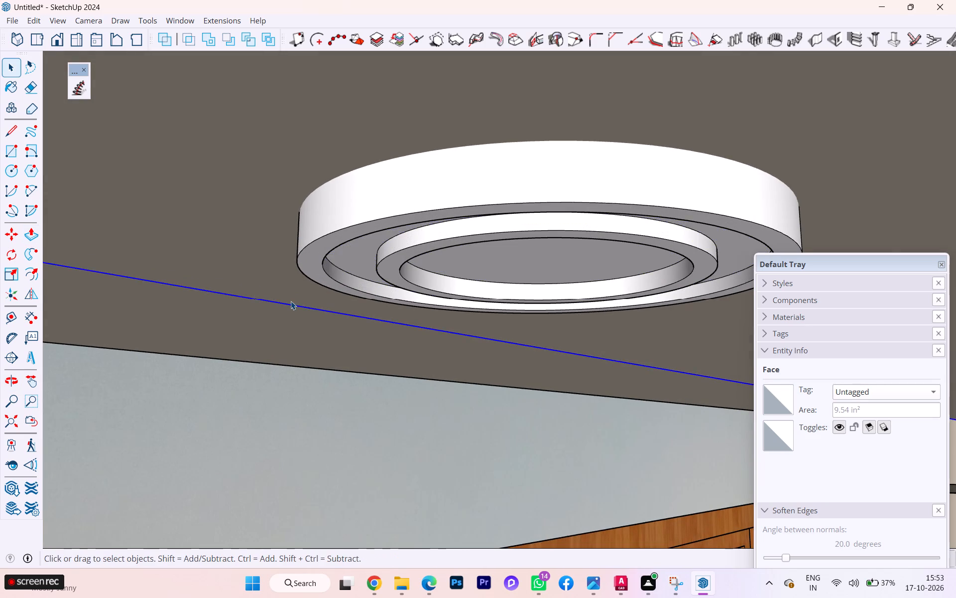
scroll(294, 298, "down", 2)
middle_click_drag(349, 269, 446, 99)
scroll(422, 197, "up", 2)
scroll(422, 197, "down", 5)
middle_click_drag(411, 245, 358, 296)
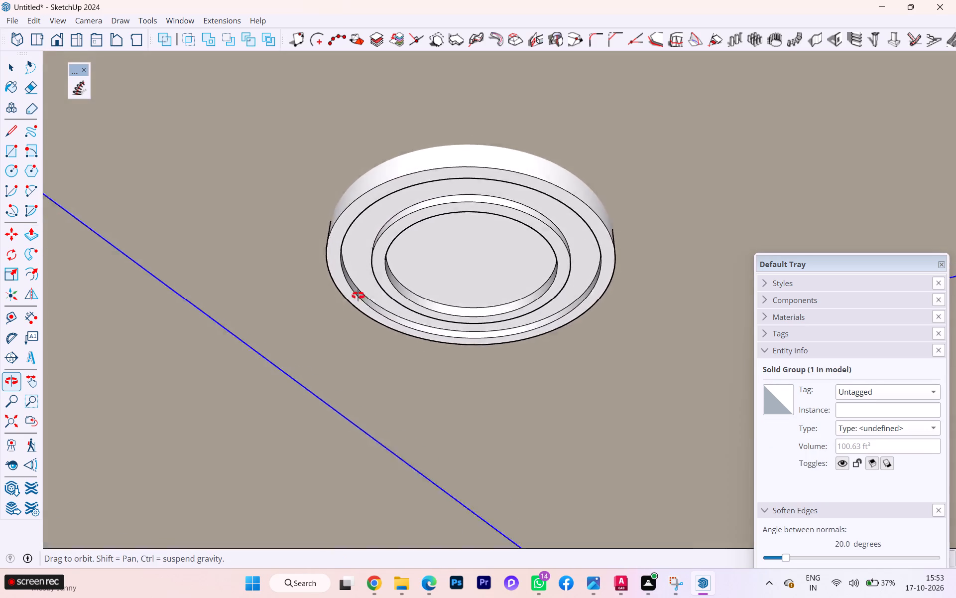
middle_click_drag(358, 296, 289, 459)
scroll(445, 330, "down", 2)
scroll(445, 330, "up", 1)
scroll(445, 330, "down", 1)
scroll(389, 332, "down", 1)
middle_click_drag(378, 329, 113, 324)
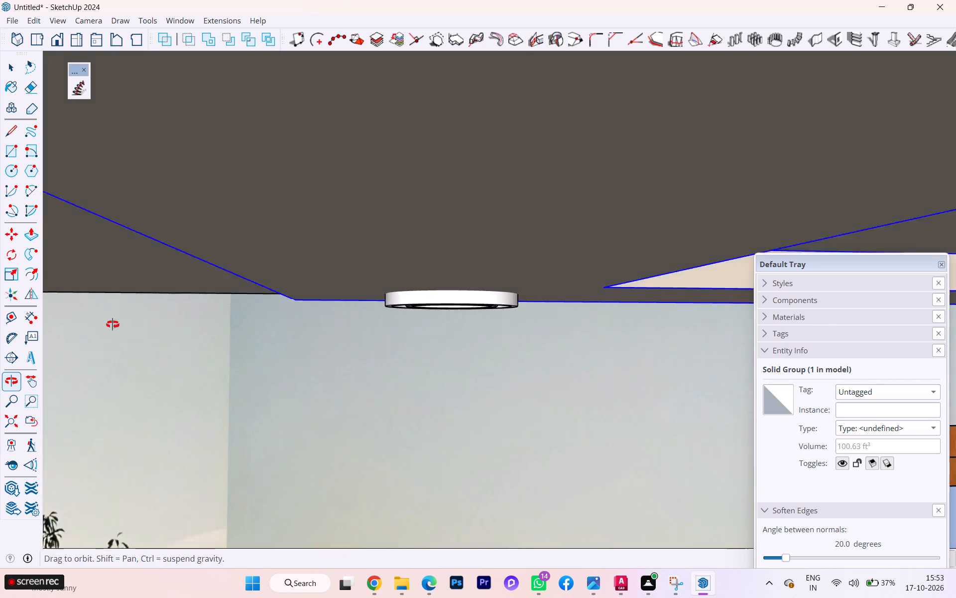
middle_click_drag(113, 324, 81, 323)
scroll(253, 278, "down", 9)
left_click(398, 295)
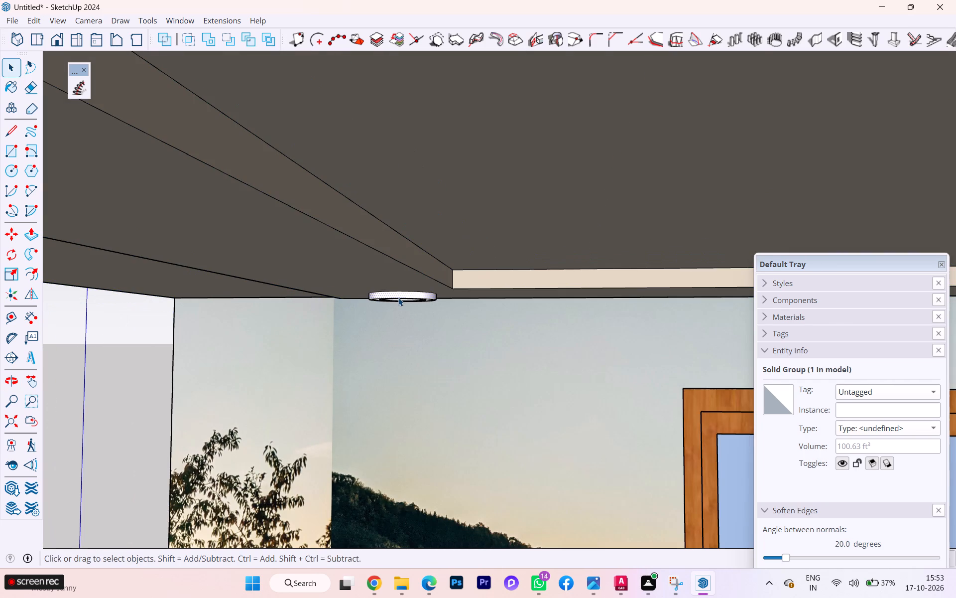
triple_click(398, 298)
right_click(398, 298)
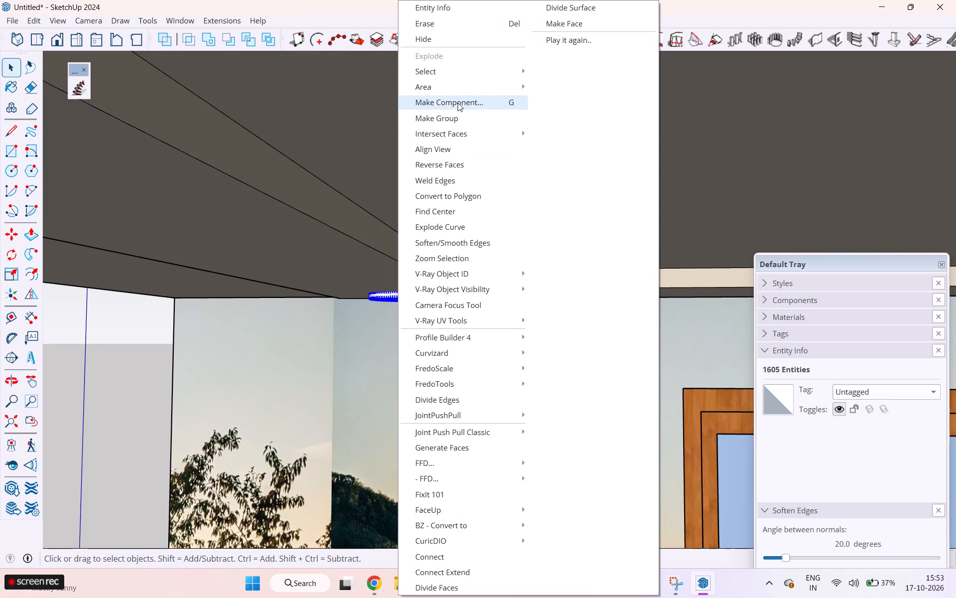
left_click(458, 103)
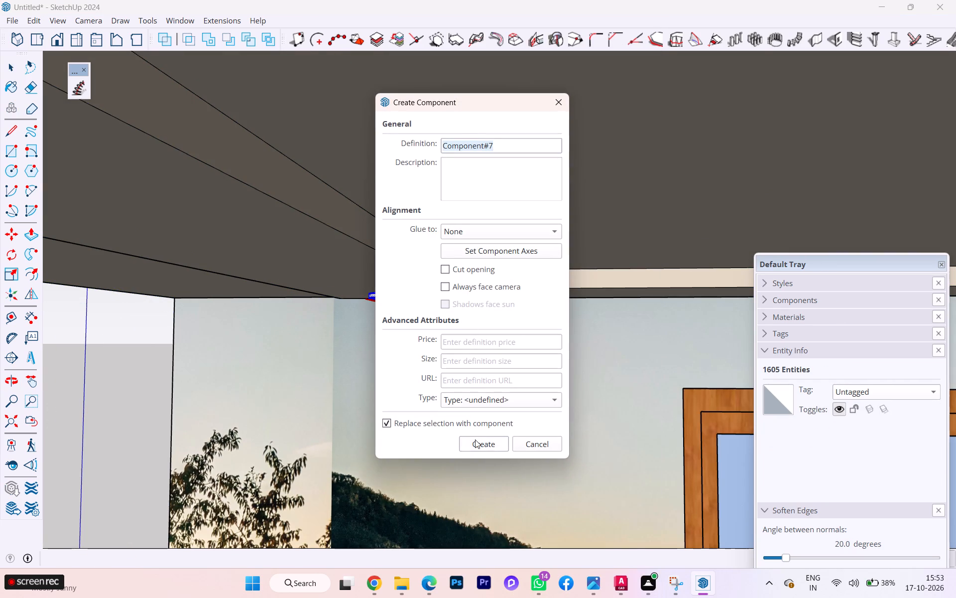
left_click(475, 440)
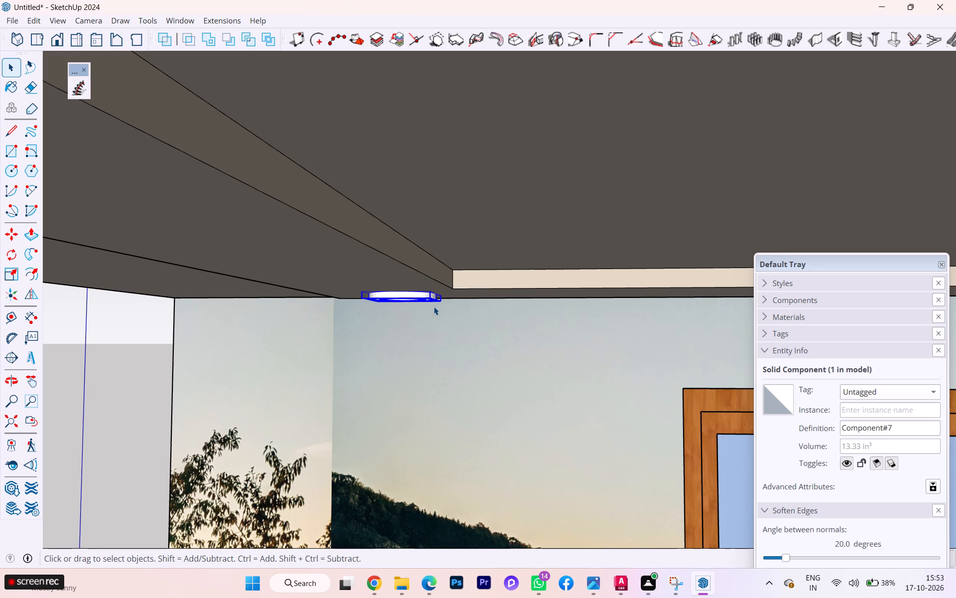
Copy the spotlight component from its centre along the green axis to the ceiling border's corner by the window and wardrobe.
scroll(434, 306, "up", 1)
scroll(437, 299, "down", 3)
scroll(506, 323, "down", 1)
scroll(506, 323, "up", 3)
scroll(506, 324, "down", 2)
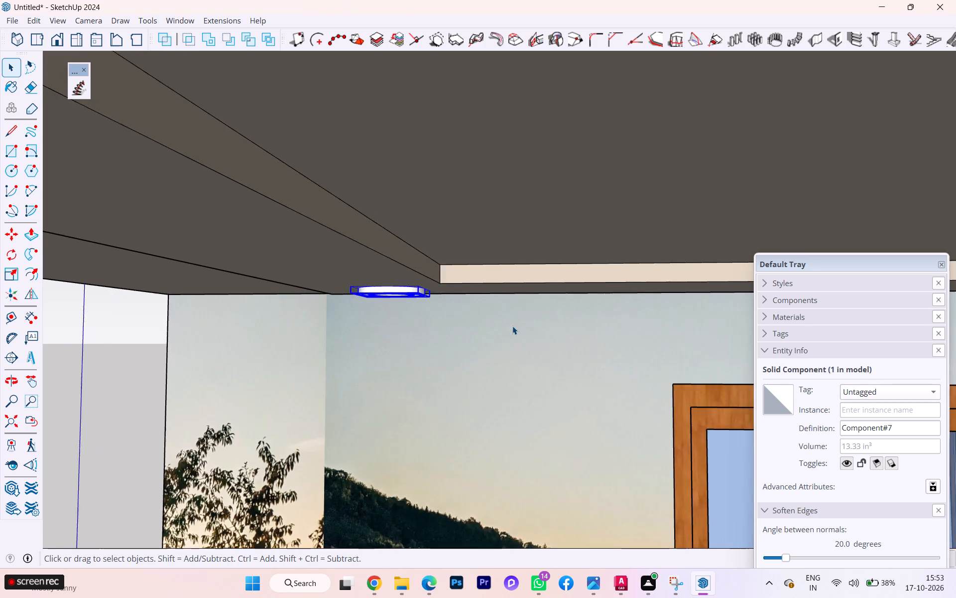
scroll(512, 326, "down", 8)
scroll(514, 332, "up", 1)
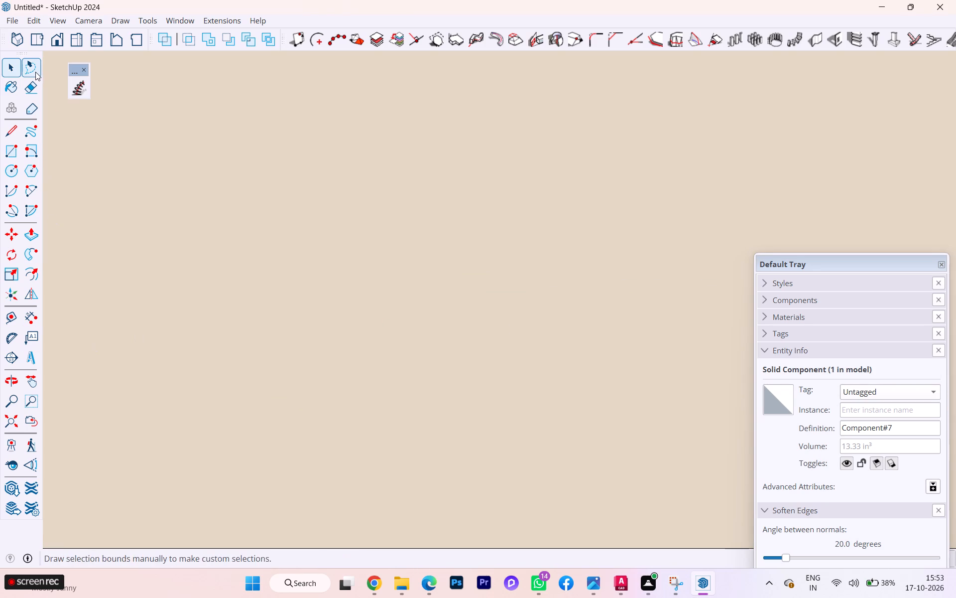
left_click(4, 421)
scroll(386, 393, "down", 2)
scroll(265, 406, "down", 1)
middle_click_drag(265, 408, 569, 428)
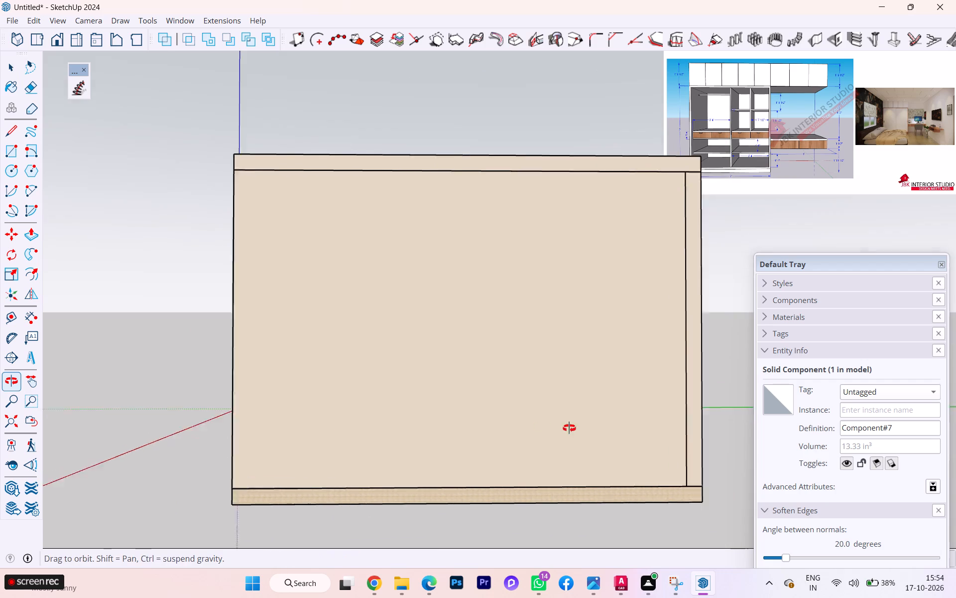
middle_click_drag(569, 428, 703, 437)
scroll(409, 290, "up", 4)
scroll(323, 164, "up", 2)
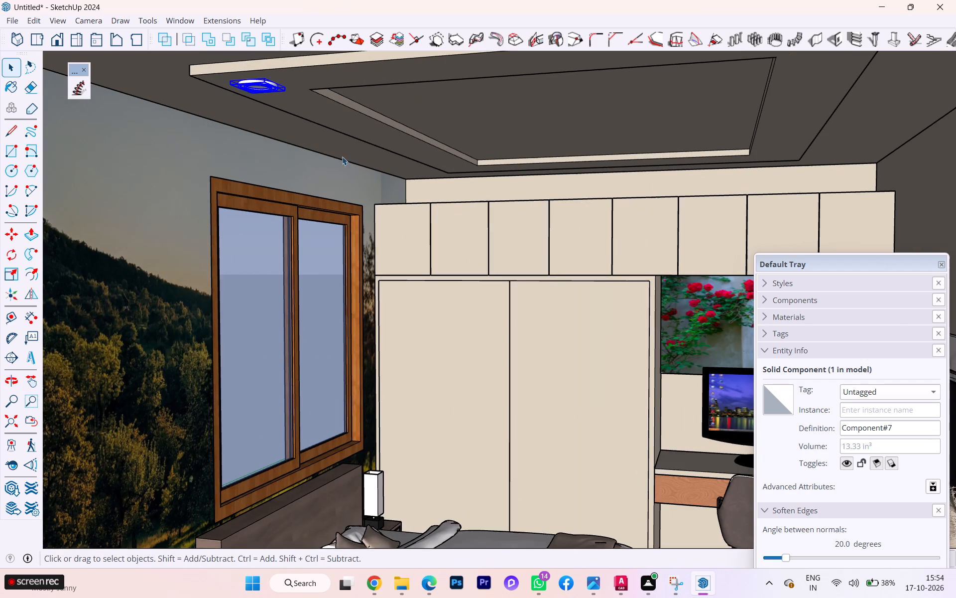
scroll(263, 93, "up", 2)
scroll(358, 94, "down", 1)
middle_click_drag(358, 94, 366, 0)
scroll(411, 138, "down", 3)
scroll(450, 213, "down", 3)
scroll(347, 66, "up", 1)
scroll(347, 66, "down", 1)
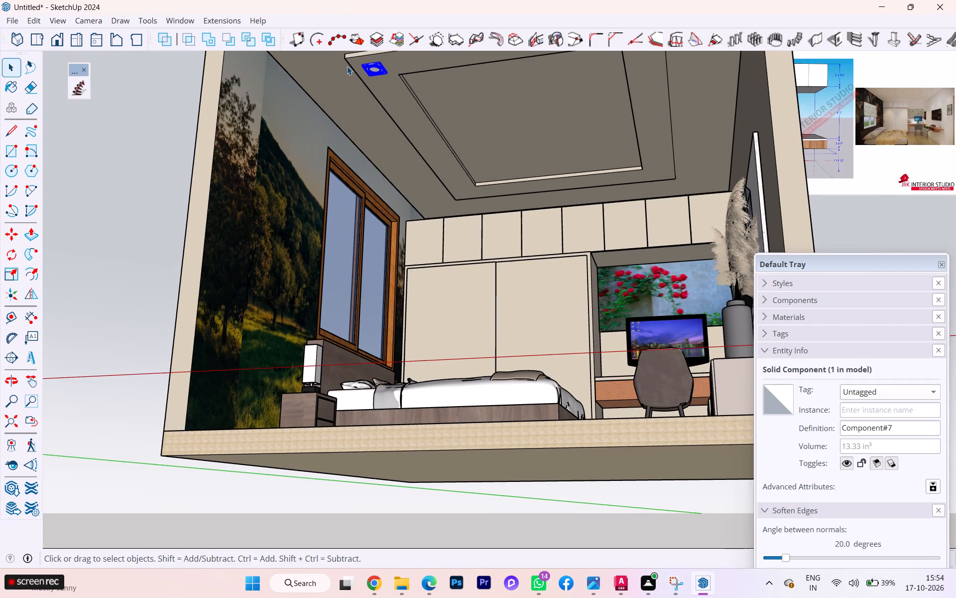
scroll(374, 63, "up", 1)
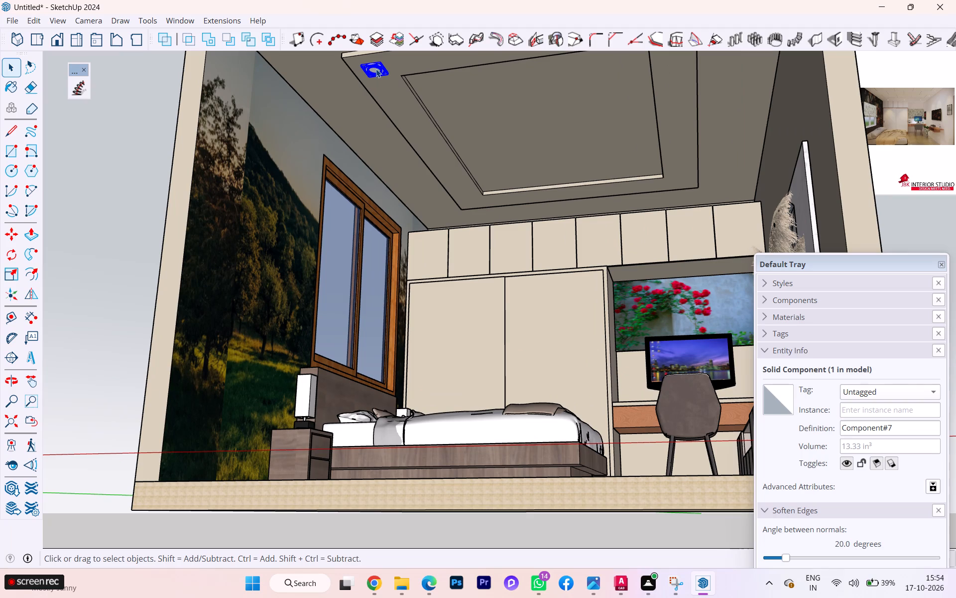
key("m")
key("Return")
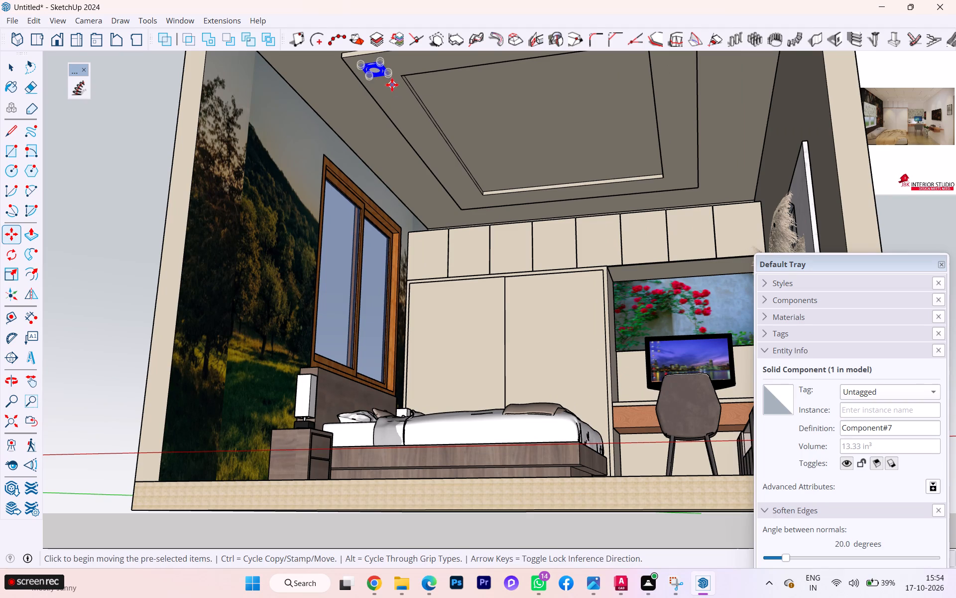
scroll(384, 86, "up", 1)
scroll(384, 86, "down", 1)
scroll(384, 86, "up", 5)
scroll(373, 61, "down", 4)
scroll(373, 61, "up", 3)
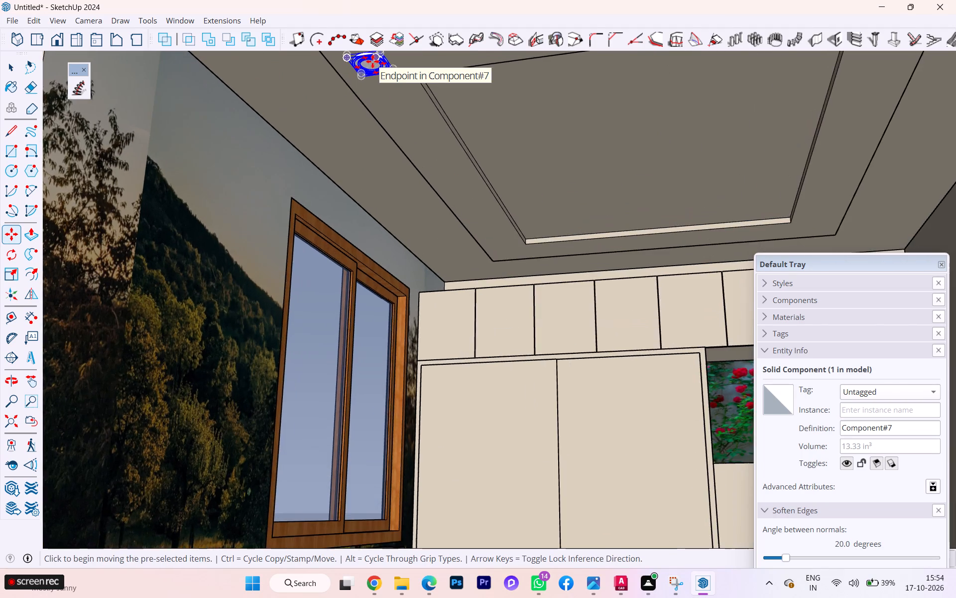
scroll(372, 61, "up", 6)
left_click(368, 66)
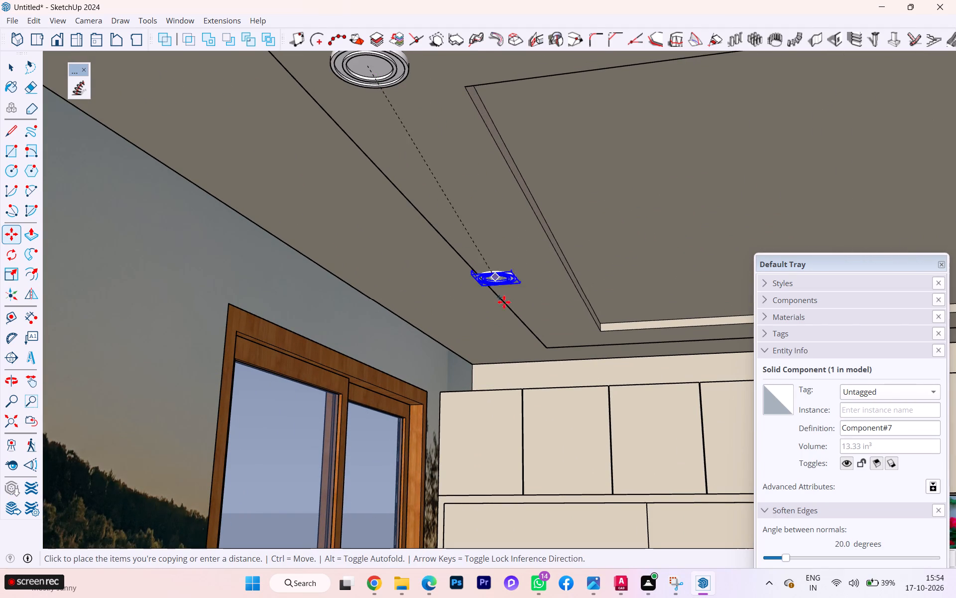
scroll(551, 323, "up", 2)
middle_click_drag(564, 338, 561, 195)
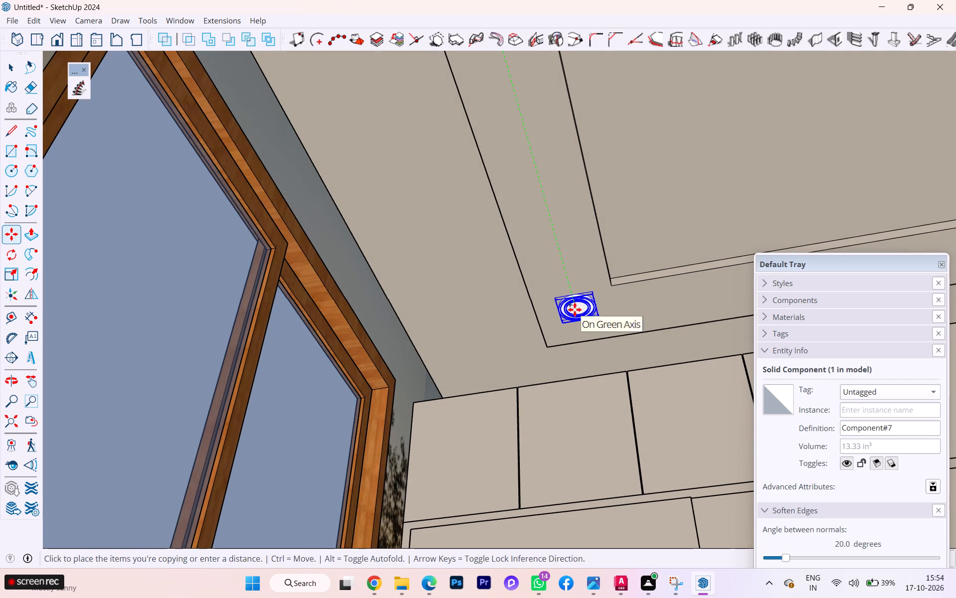
left_click(575, 314)
Check the copied spotlight's position on the ceiling border from outside the room.
scroll(570, 307, "down", 5)
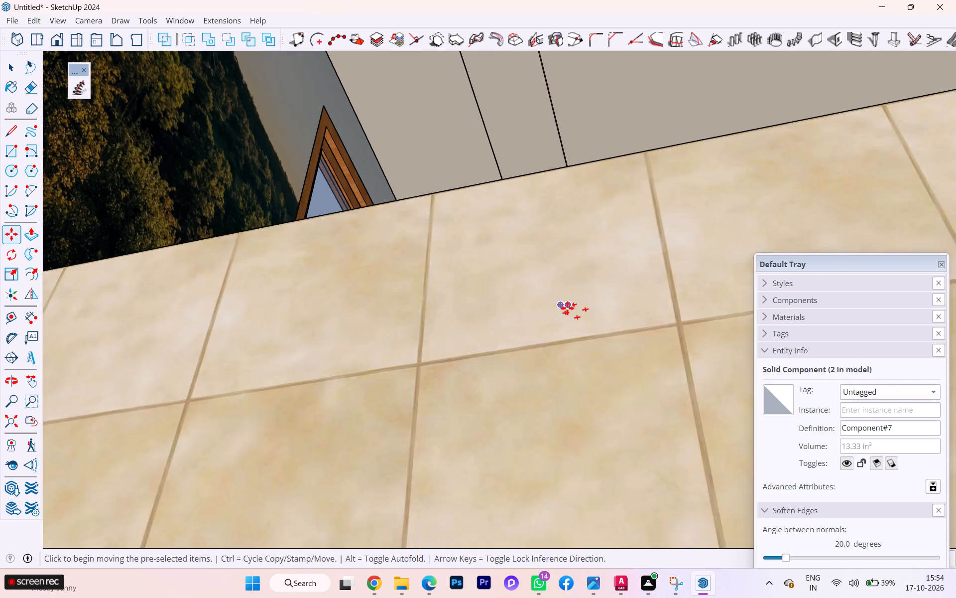
scroll(567, 308, "down", 2)
scroll(473, 208, "down", 2)
middle_click_drag(473, 204, 483, 321)
scroll(472, 308, "down", 5)
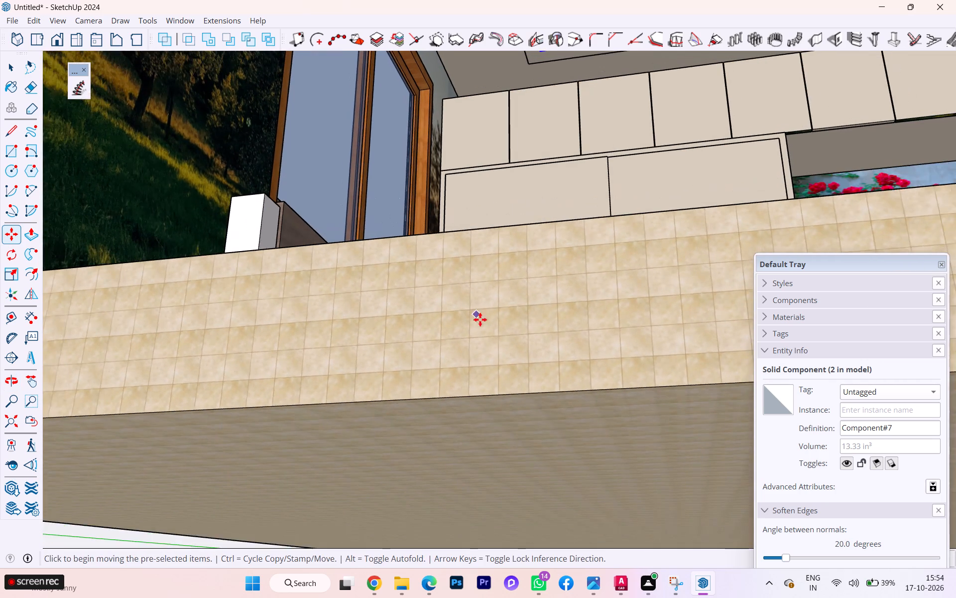
scroll(487, 329, "down", 1)
scroll(487, 329, "up", 1)
scroll(488, 330, "down", 1)
scroll(489, 332, "up", 3)
scroll(489, 333, "down", 5)
scroll(493, 343, "up", 1)
scroll(493, 343, "down", 19)
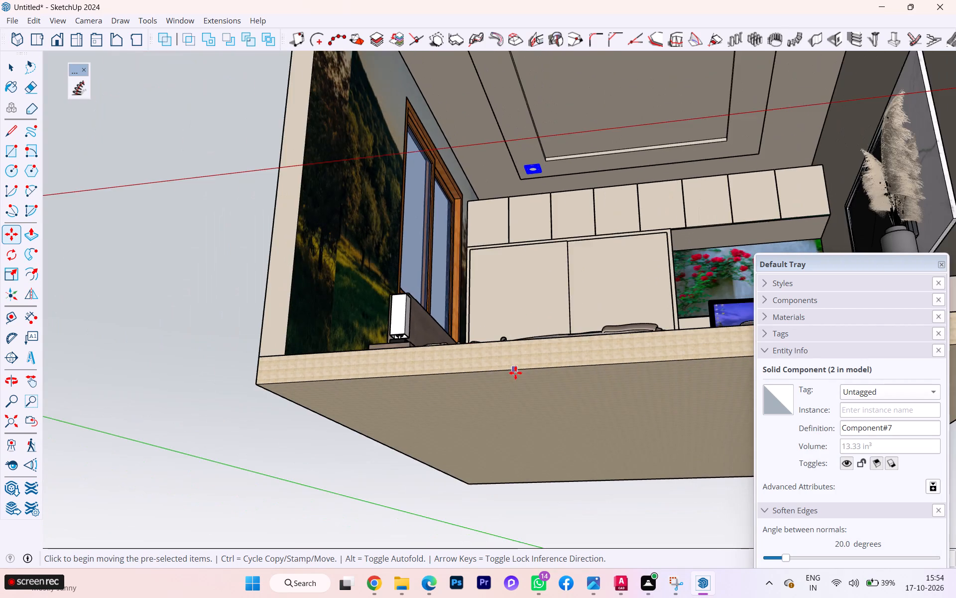
Select both window-side spotlights and copy them together along the red axis to the opposite side of the ceiling border.
scroll(516, 366, "down", 2)
scroll(515, 362, "up", 5)
scroll(515, 362, "down", 2)
scroll(515, 361, "up", 1)
scroll(515, 361, "down", 3)
scroll(516, 363, "up", 2)
scroll(516, 363, "down", 1)
scroll(480, 87, "up", 2)
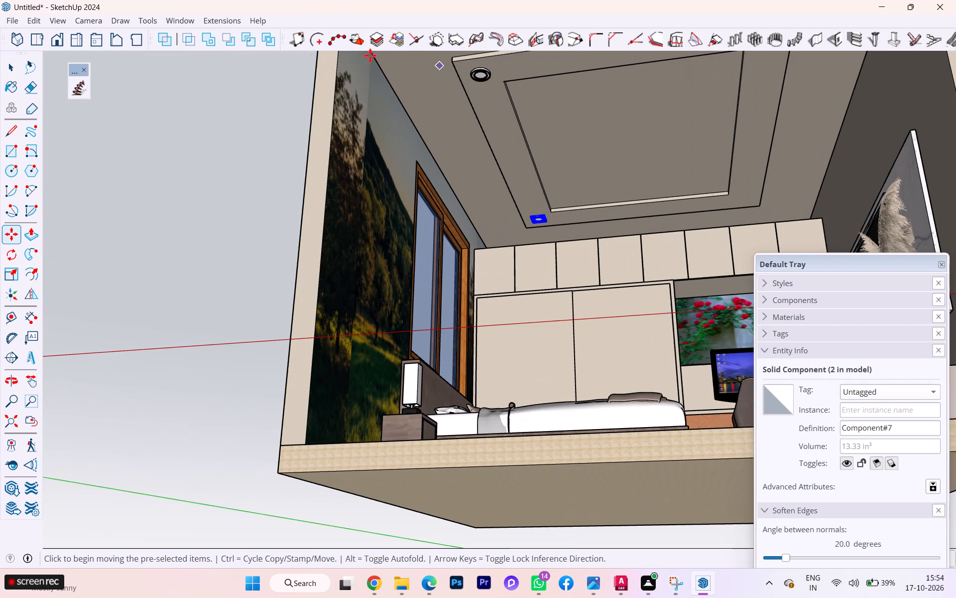
left_click(10, 72)
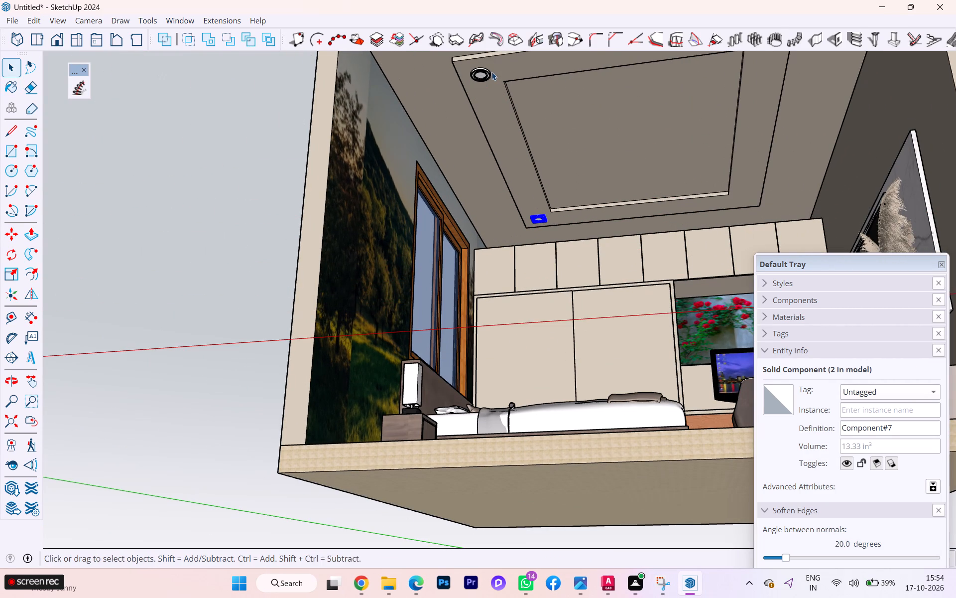
left_click(484, 72)
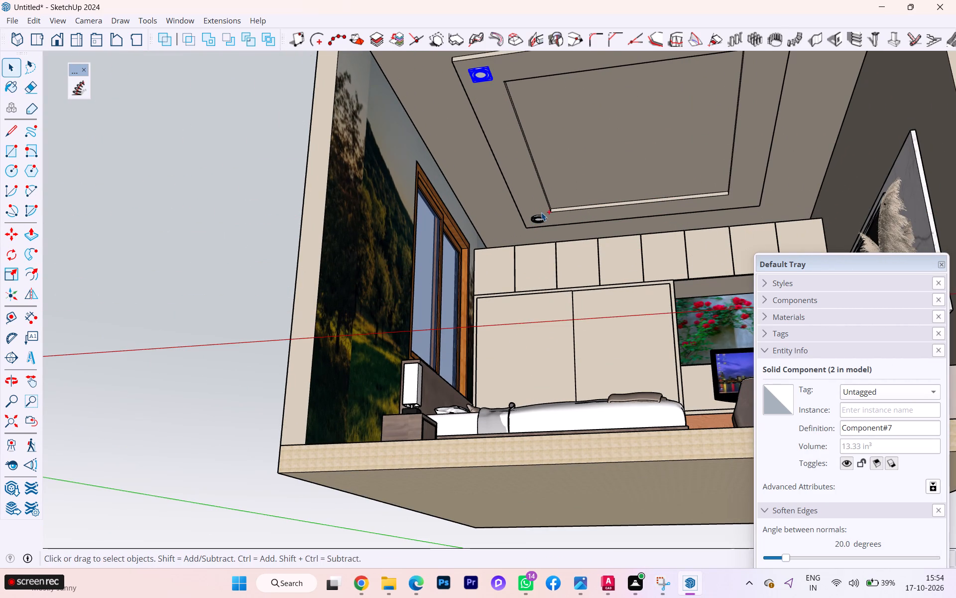
left_click(542, 216, "ctrl")
key("m")
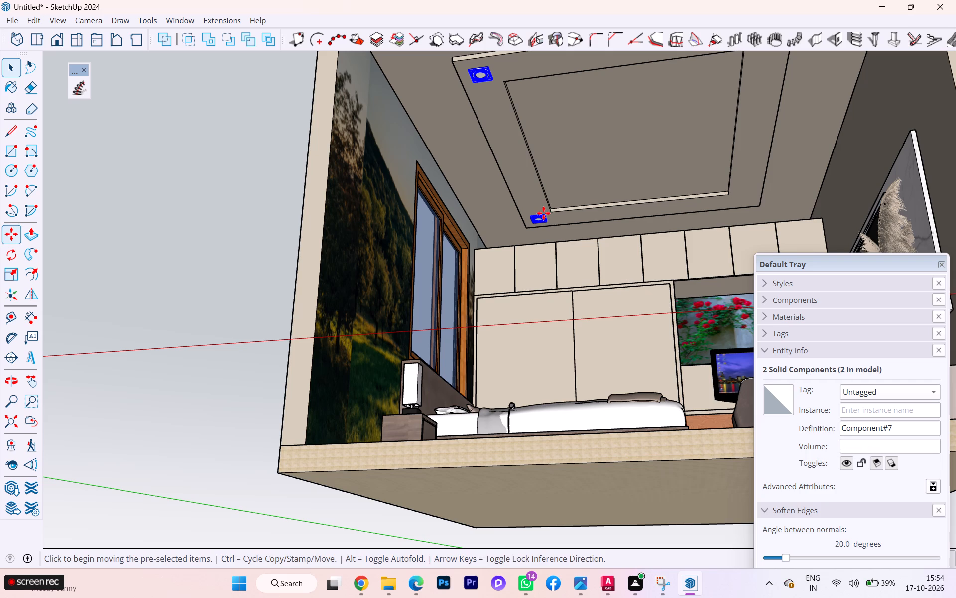
key("Return")
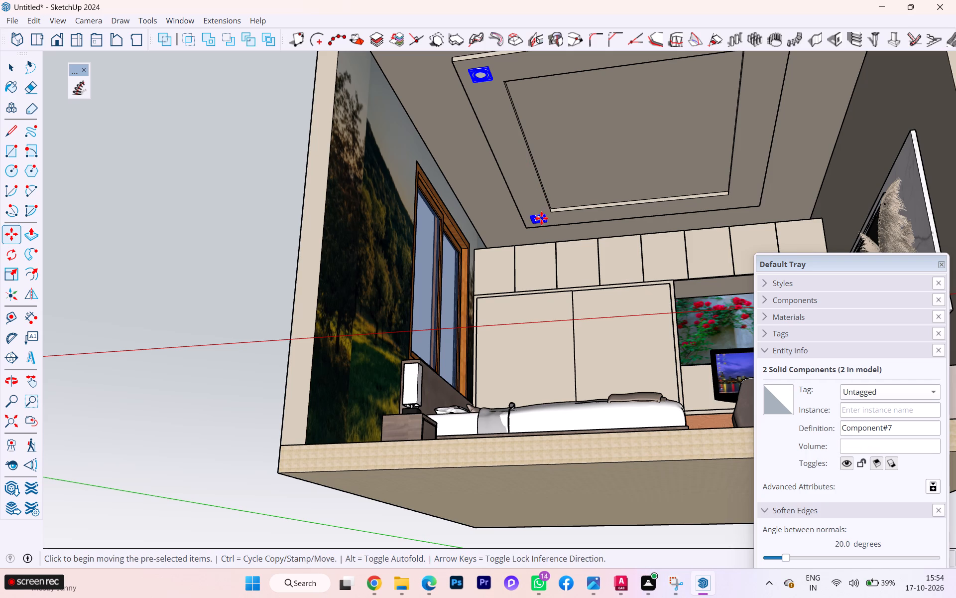
left_click(546, 219)
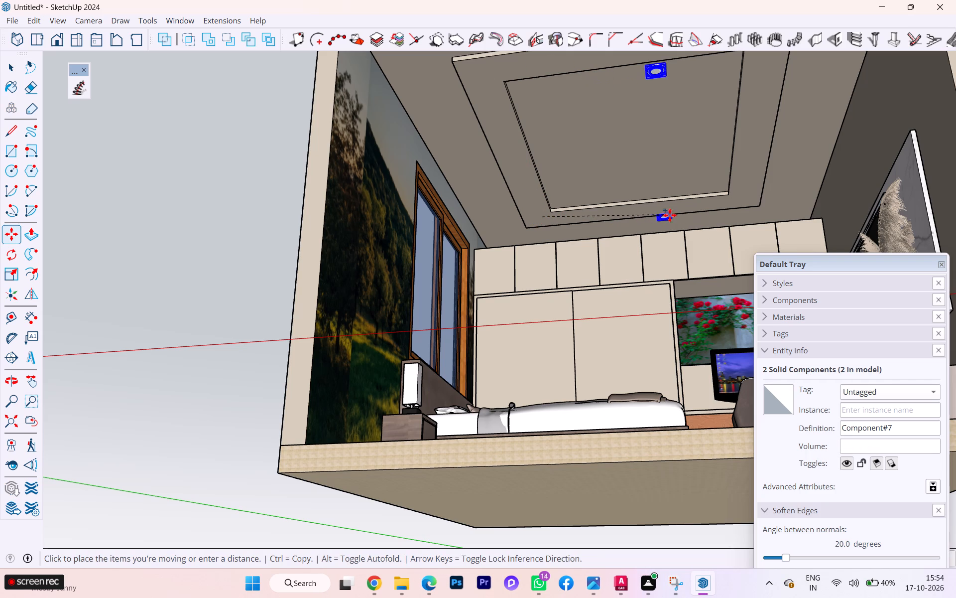
scroll(753, 200, "down", 3)
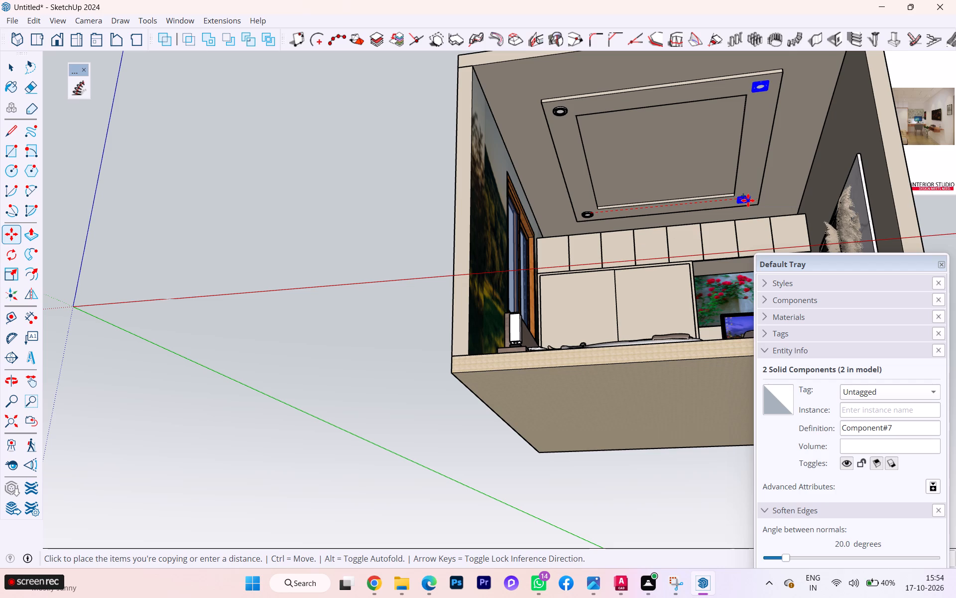
left_click(748, 200)
key("space")
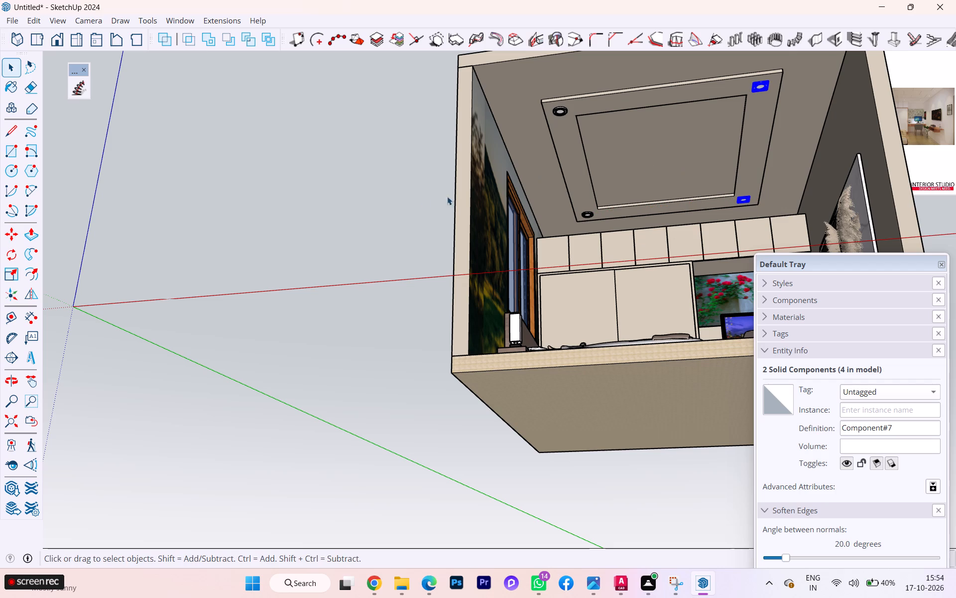
left_click(398, 197)
Examine the spotlight layout on the ceiling border and the furnished room from above, the open front and below.
scroll(622, 186, "up", 3)
scroll(622, 182, "down", 3)
middle_click_drag(622, 182, 515, 212)
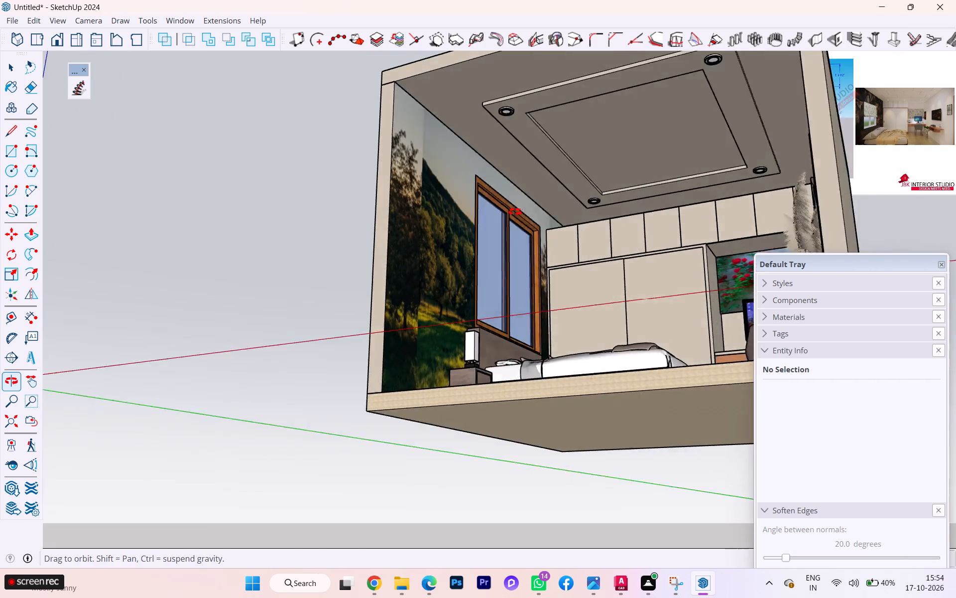
middle_click_drag(515, 212, 488, 224)
scroll(614, 126, "up", 7)
scroll(592, 117, "down", 5)
middle_click_drag(588, 131, 725, 300)
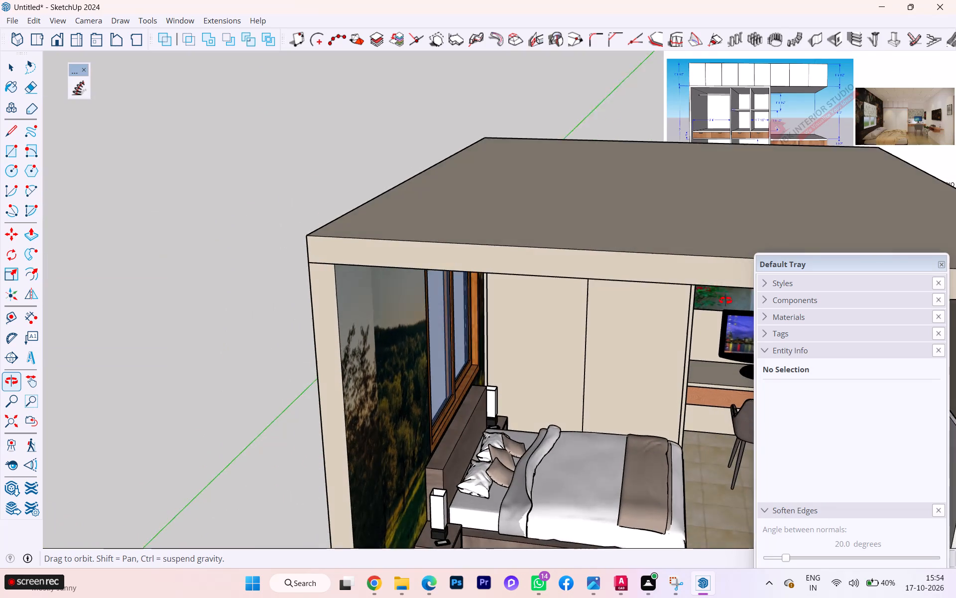
middle_click_drag(725, 300, 724, 307)
scroll(708, 291, "up", 1)
scroll(195, 172, "down", 3)
scroll(82, 167, "down", 2)
scroll(181, 195, "down", 3)
scroll(183, 197, "up", 1)
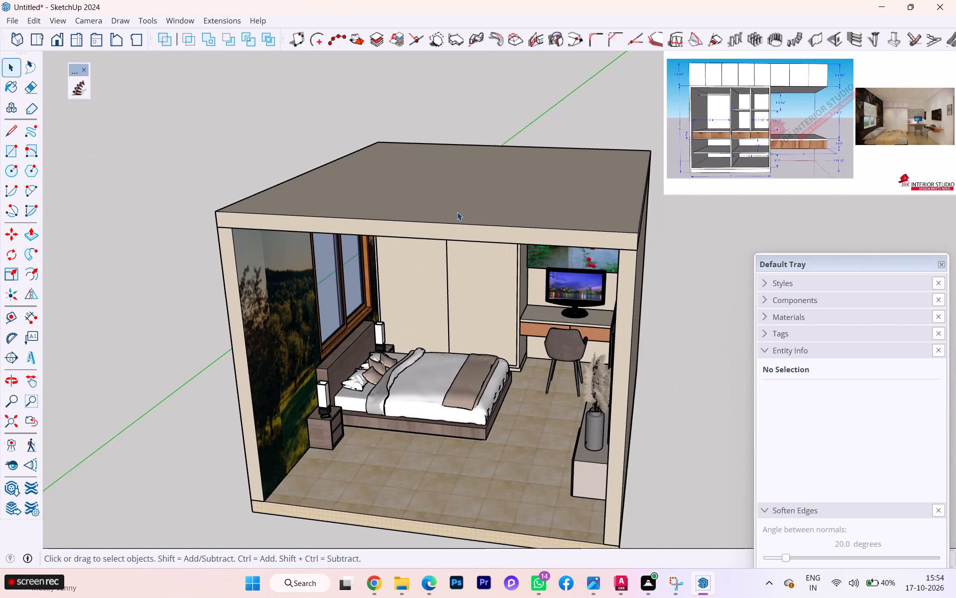
middle_click_drag(529, 224, 579, 177)
middle_click_drag(595, 178, 587, 120)
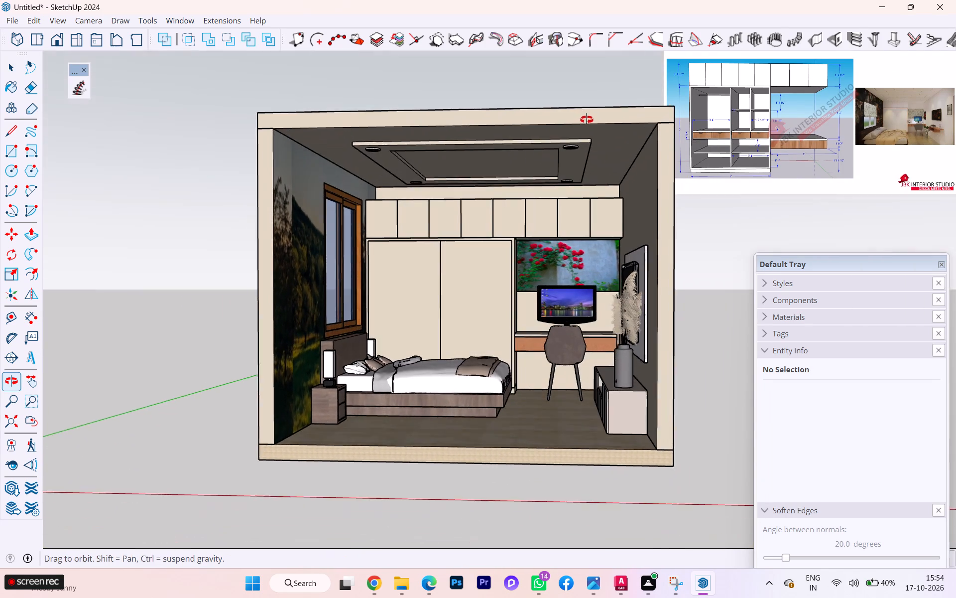
middle_click_drag(587, 120, 588, 118)
scroll(588, 118, "up", 9)
scroll(580, 134, "down", 2)
middle_click_drag(492, 128, 491, 21)
scroll(505, 68, "up", 1)
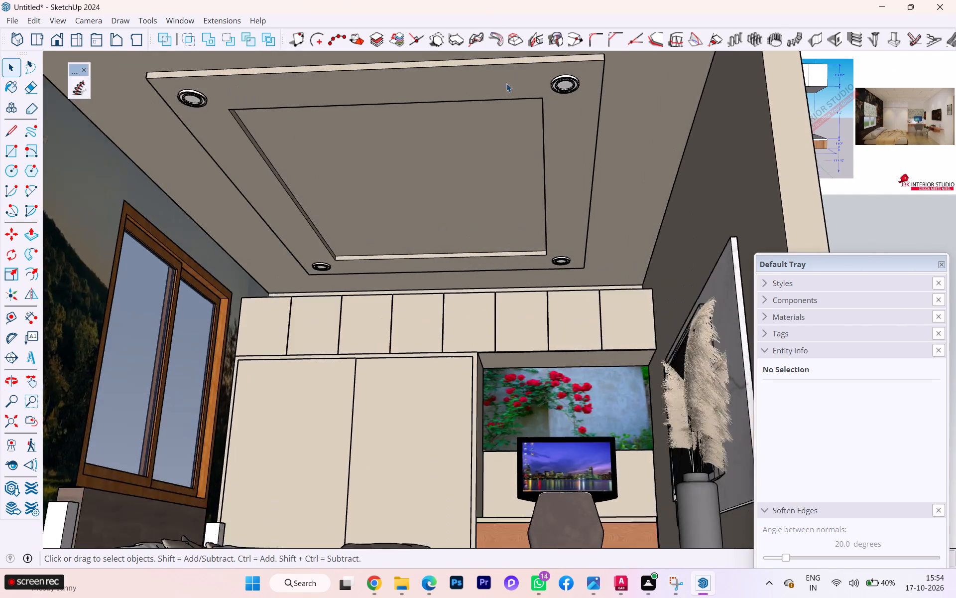
scroll(506, 83, "up", 6)
scroll(518, 105, "down", 1)
scroll(518, 105, "up", 1)
Open the ceiling group for editing and offset the recessed centre panel's outline inward by eye to form a smaller central rectangle.
left_click(340, 189)
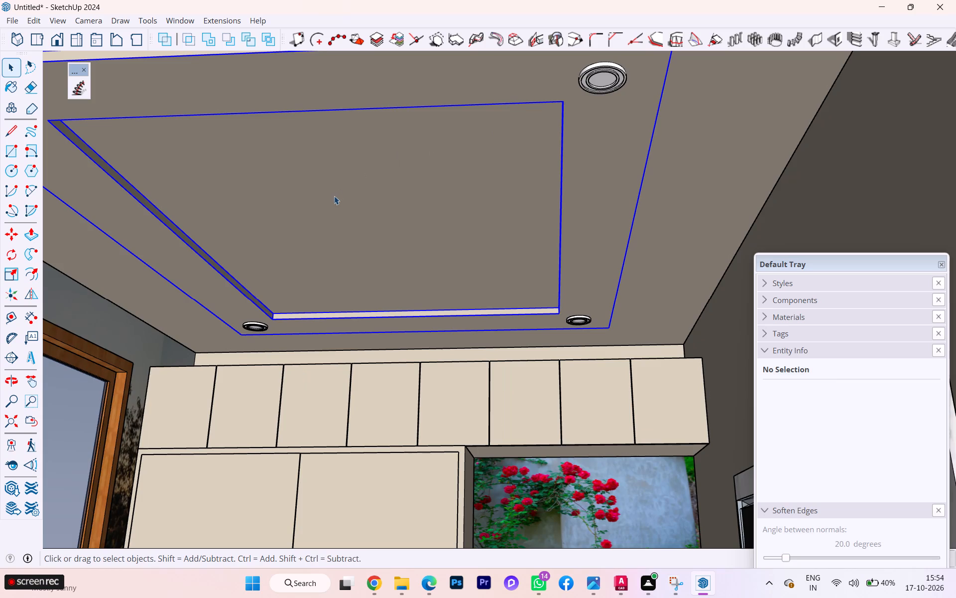
triple_click(327, 199)
double_click(327, 199)
left_click(327, 199)
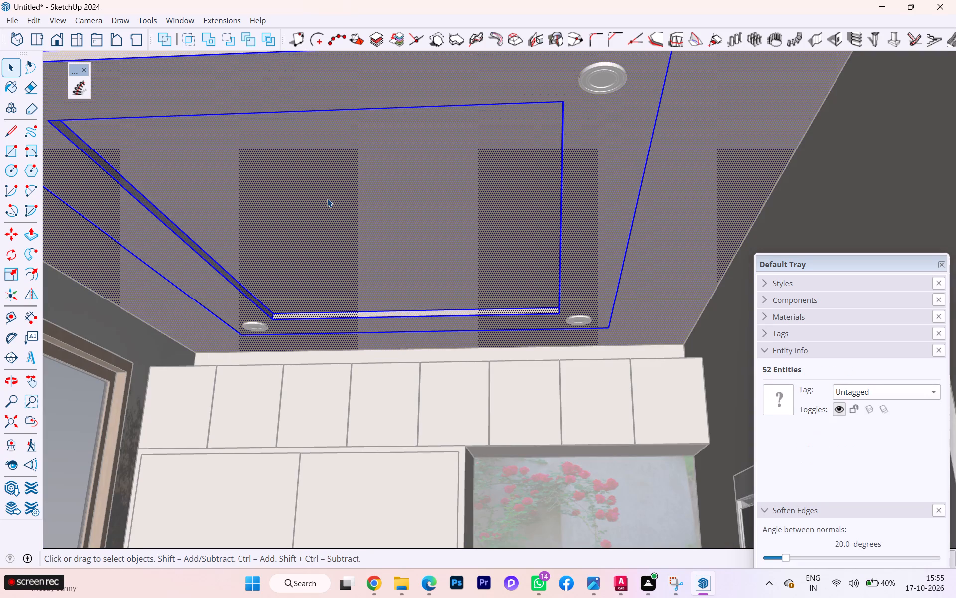
left_click(327, 199)
left_click(330, 202)
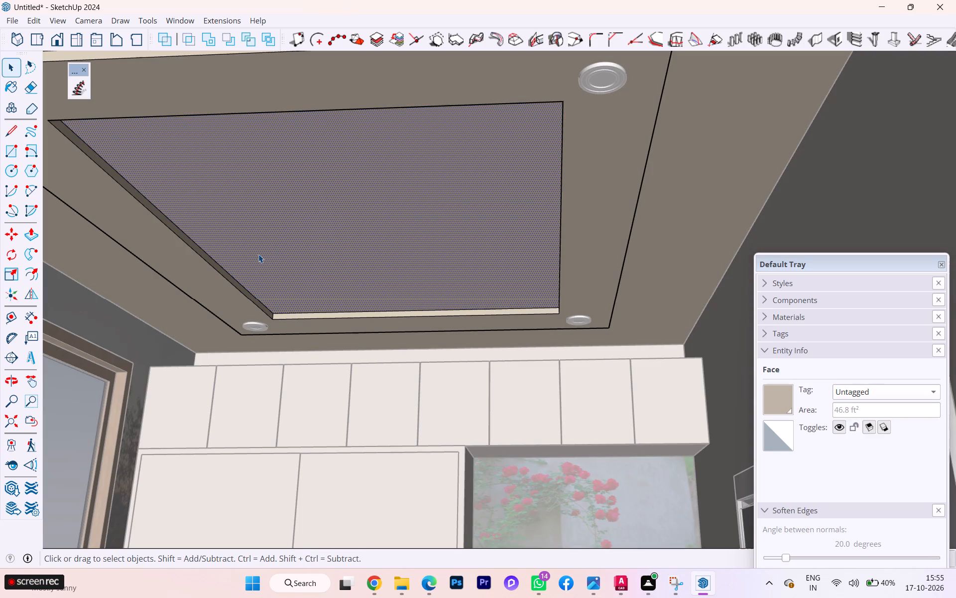
key("f")
left_click(233, 257)
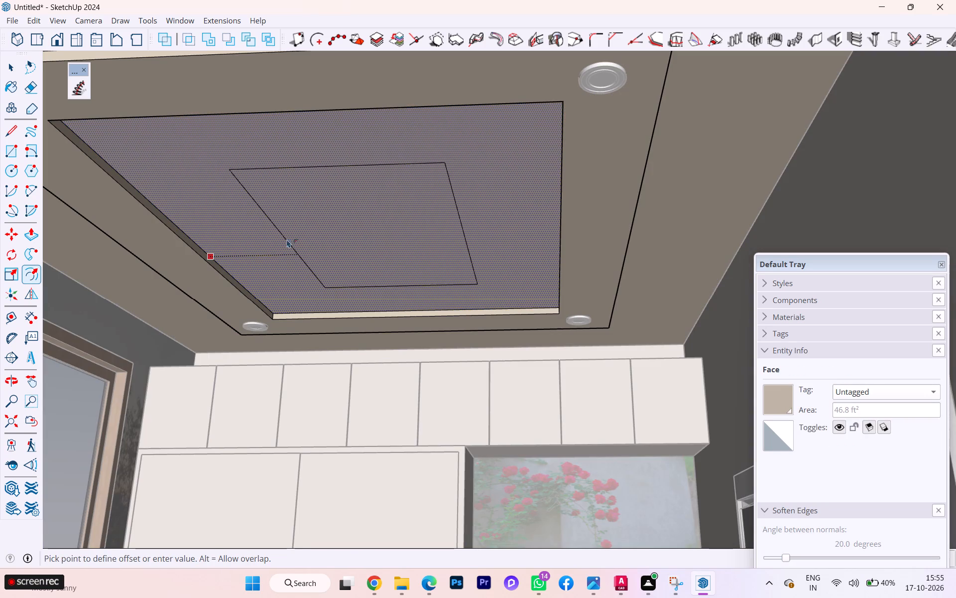
left_click(298, 235)
key("space")
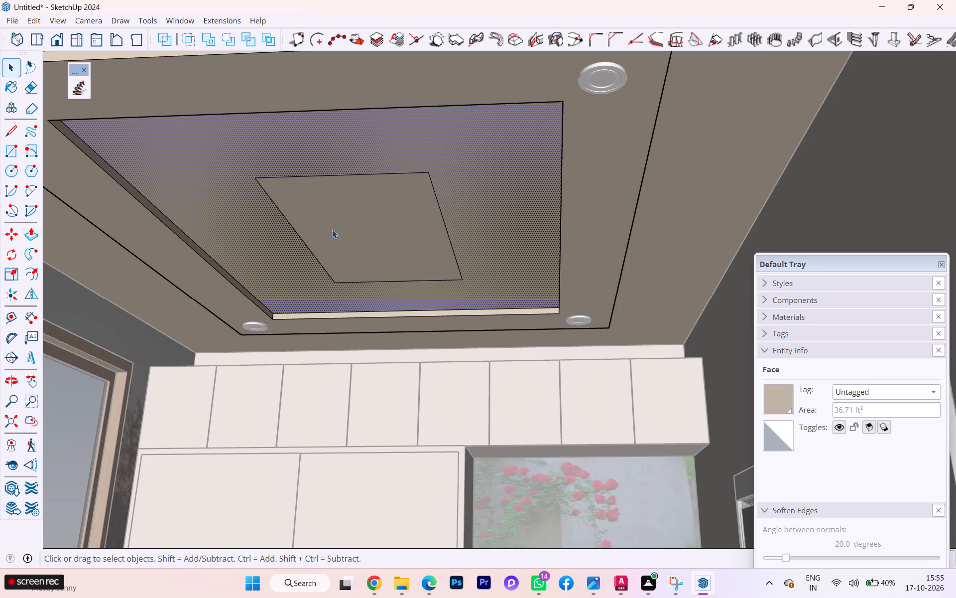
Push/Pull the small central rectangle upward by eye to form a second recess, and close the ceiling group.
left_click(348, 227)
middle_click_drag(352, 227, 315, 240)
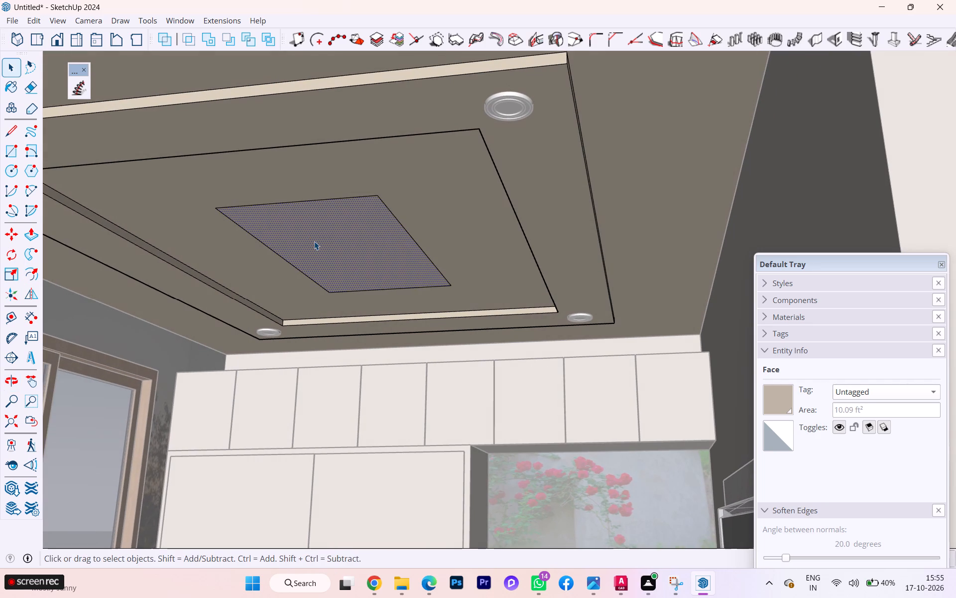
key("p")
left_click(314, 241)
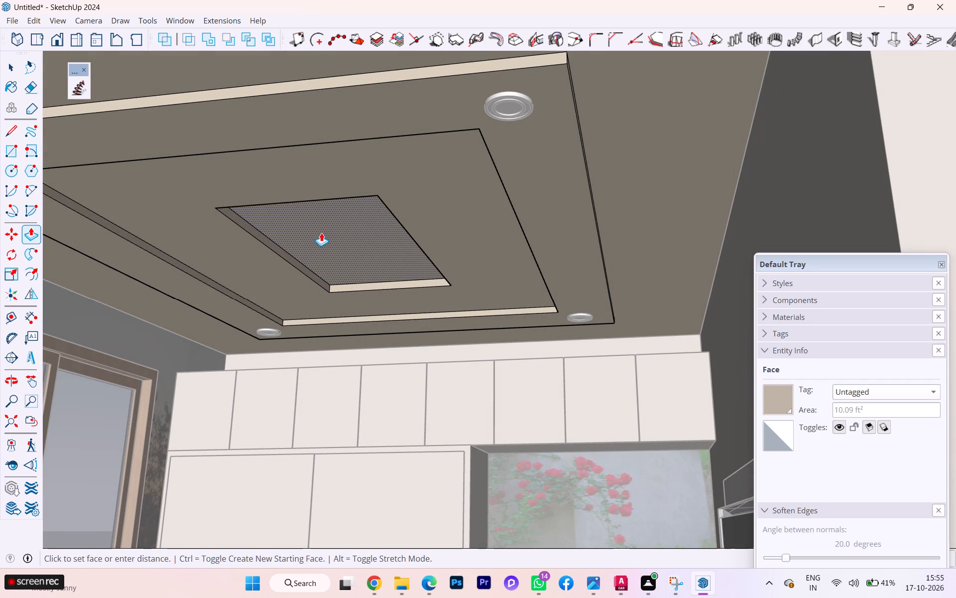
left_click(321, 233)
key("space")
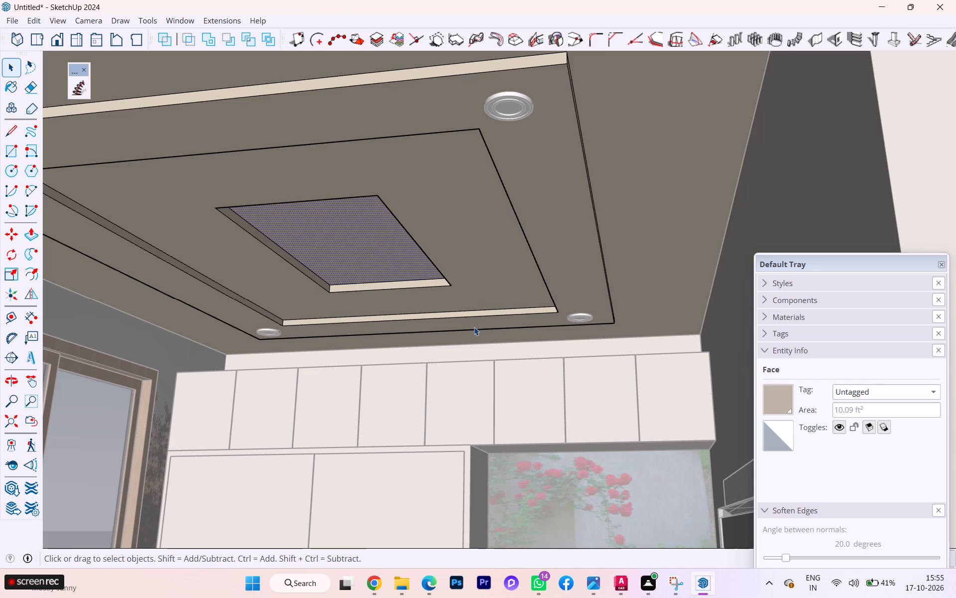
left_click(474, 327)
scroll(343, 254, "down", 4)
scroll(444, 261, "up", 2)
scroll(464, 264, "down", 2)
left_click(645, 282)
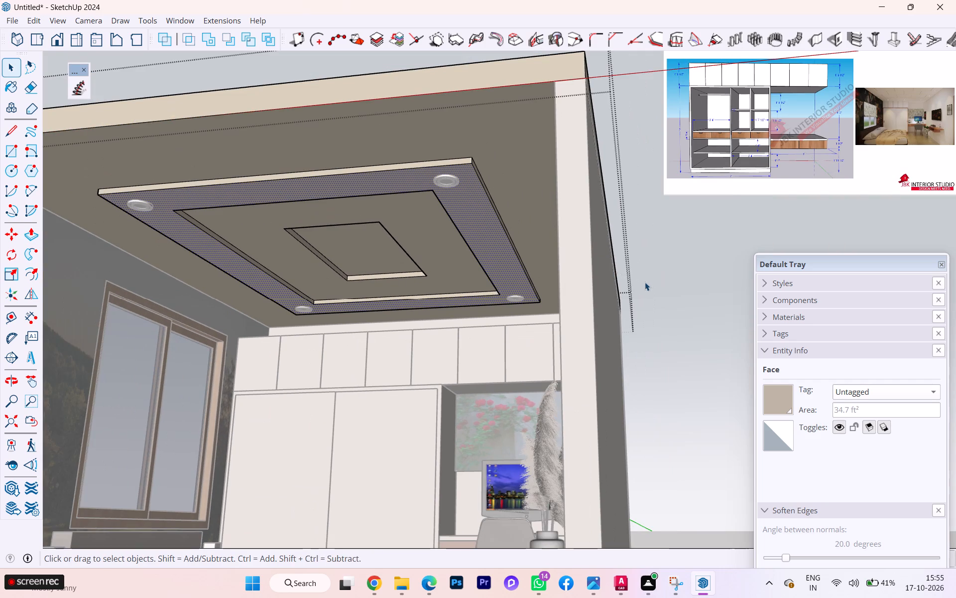
Examine the stepped ceiling recess and the spotlights around it from several angles below.
scroll(371, 262, "down", 1)
middle_click_drag(371, 262, 377, 165)
scroll(365, 177, "up", 2)
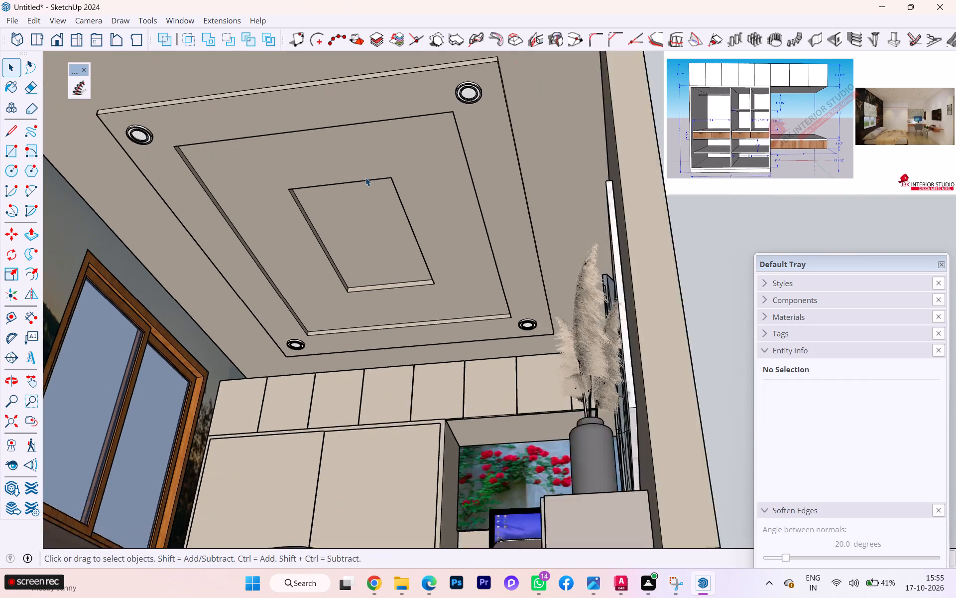
scroll(365, 177, "up", 1)
scroll(475, 85, "down", 4)
scroll(446, 124, "up", 3)
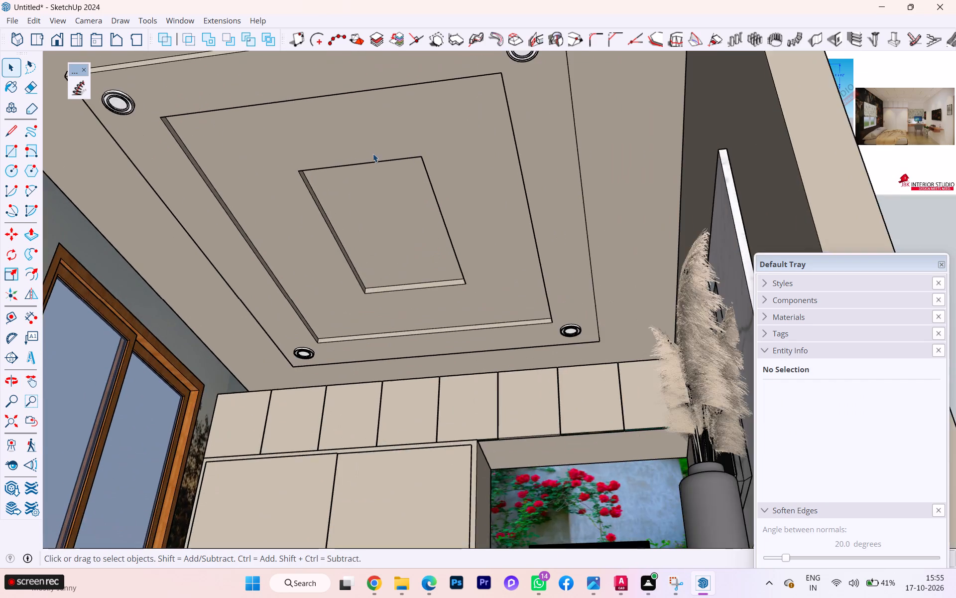
scroll(373, 153, "up", 2)
scroll(378, 149, "down", 1)
scroll(379, 149, "up", 2)
scroll(433, 166, "down", 1)
middle_click_drag(368, 203, 263, 281)
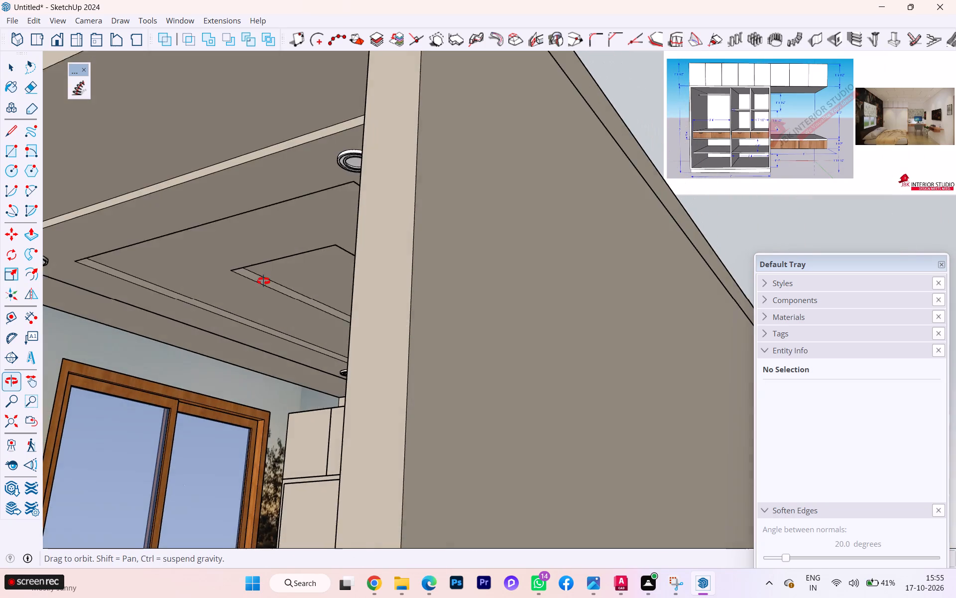
middle_click_drag(263, 281, 402, 284)
scroll(402, 284, "up", 1)
scroll(374, 242, "down", 8)
scroll(376, 220, "up", 1)
scroll(376, 220, "down", 1)
scroll(377, 221, "up", 1)
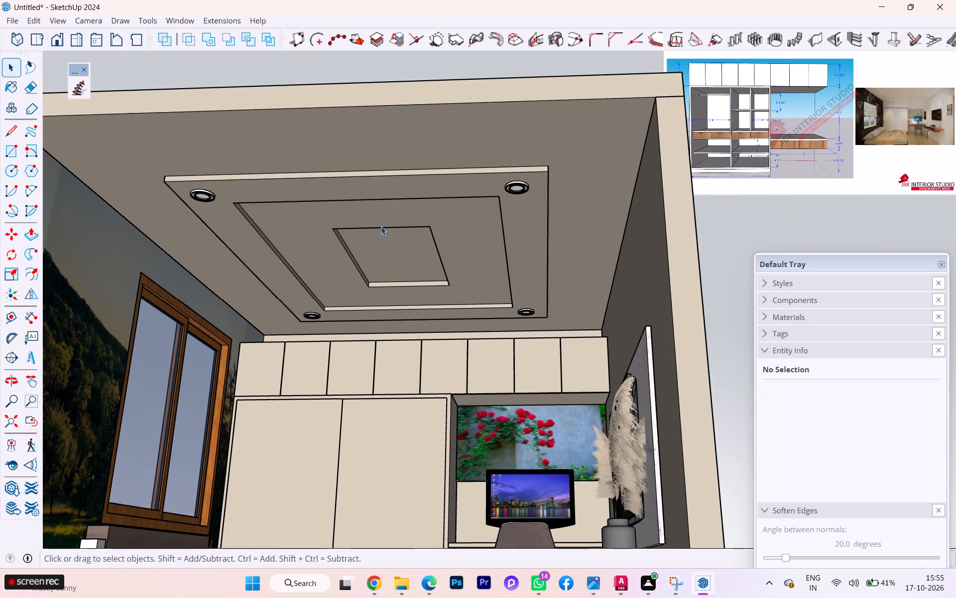
middle_click_drag(381, 226, 393, 247)
scroll(388, 266, "up", 2)
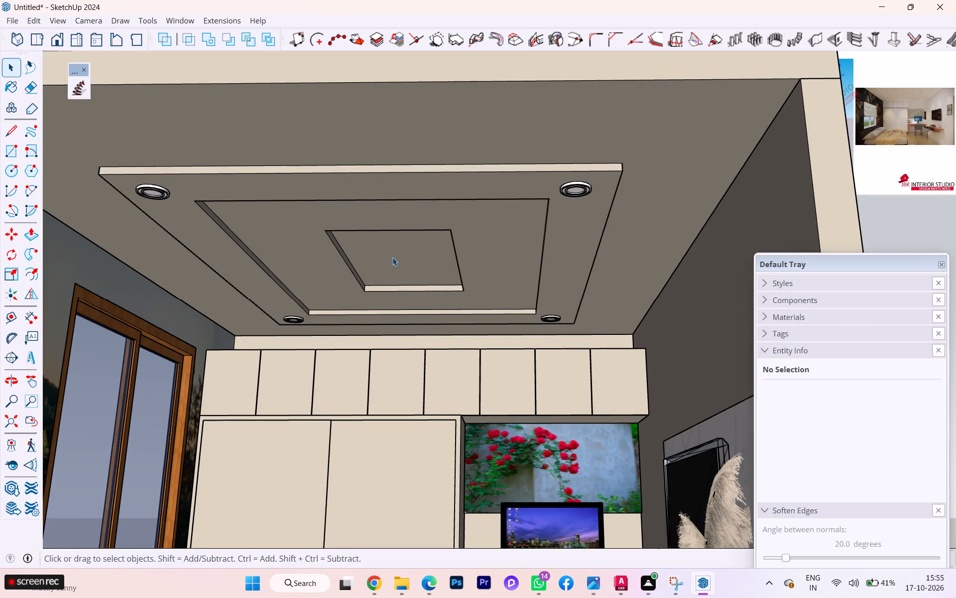
scroll(386, 257, "up", 4)
scroll(362, 263, "down", 5)
scroll(361, 256, "up", 1)
scroll(361, 256, "down", 4)
middle_click_drag(358, 234, 352, 139)
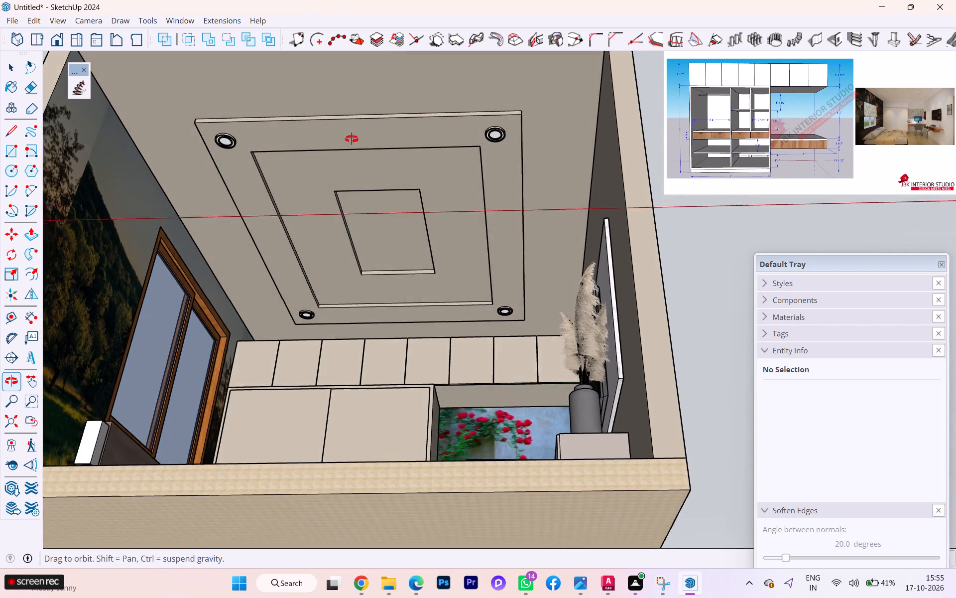
middle_click_drag(352, 139, 350, 126)
scroll(383, 216, "up", 1)
scroll(383, 216, "down", 1)
scroll(384, 217, "up", 2)
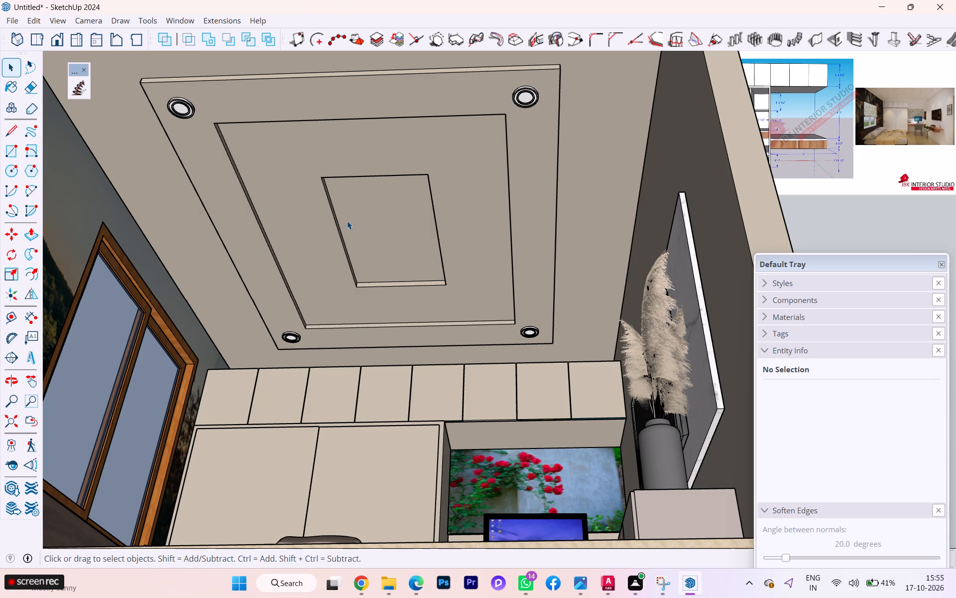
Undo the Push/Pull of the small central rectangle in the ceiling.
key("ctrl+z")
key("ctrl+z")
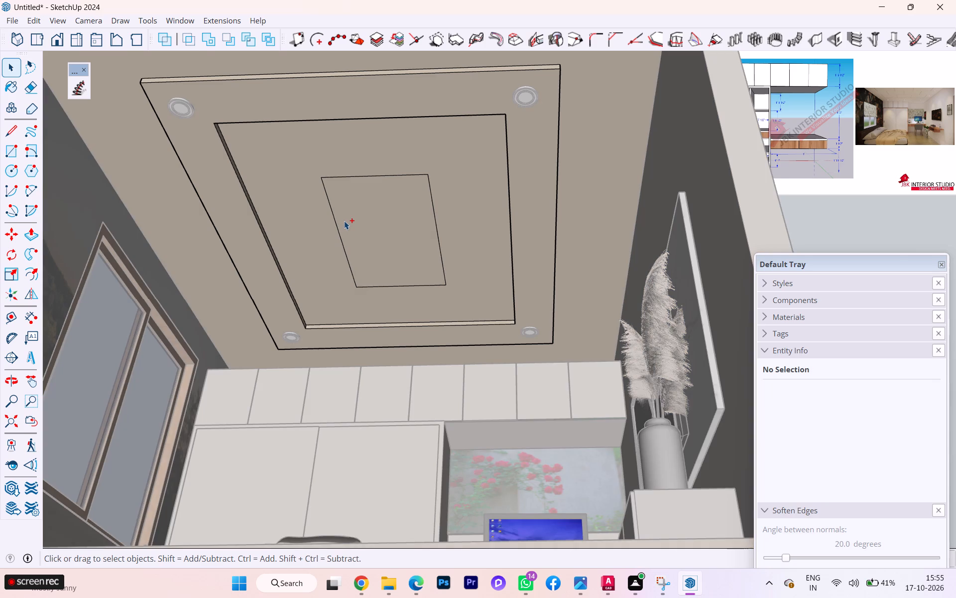
Offset the small central rectangle's outline outward by eye to form a narrow frame around it on the ceiling panel.
scroll(337, 228, "up", 3)
left_click(366, 232)
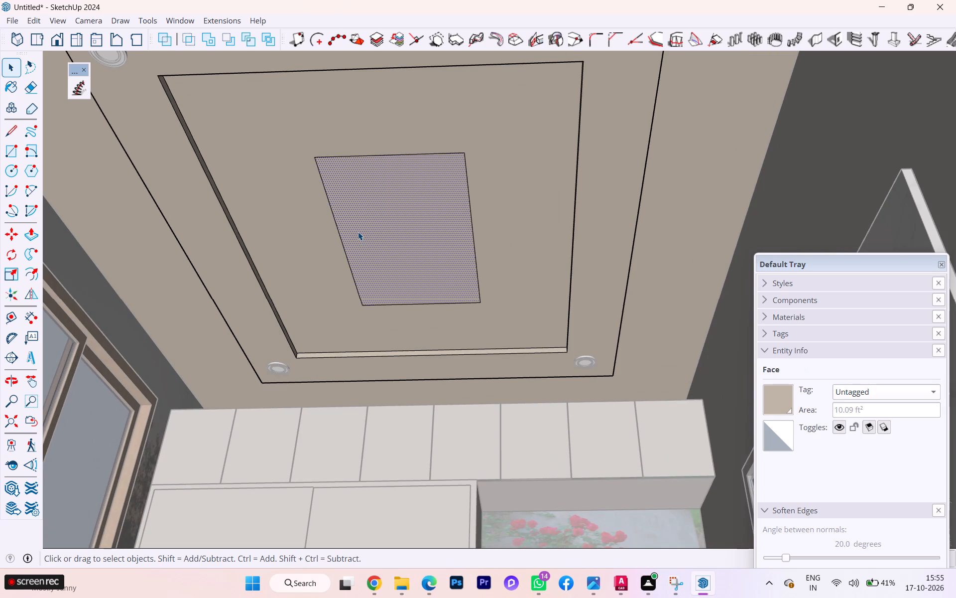
key("f")
left_click(345, 232)
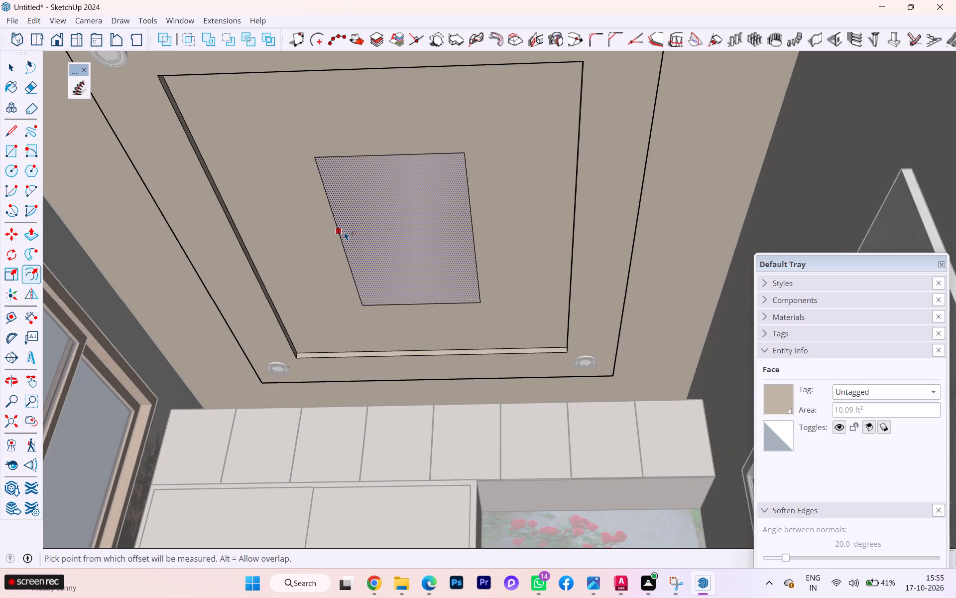
left_click(323, 233)
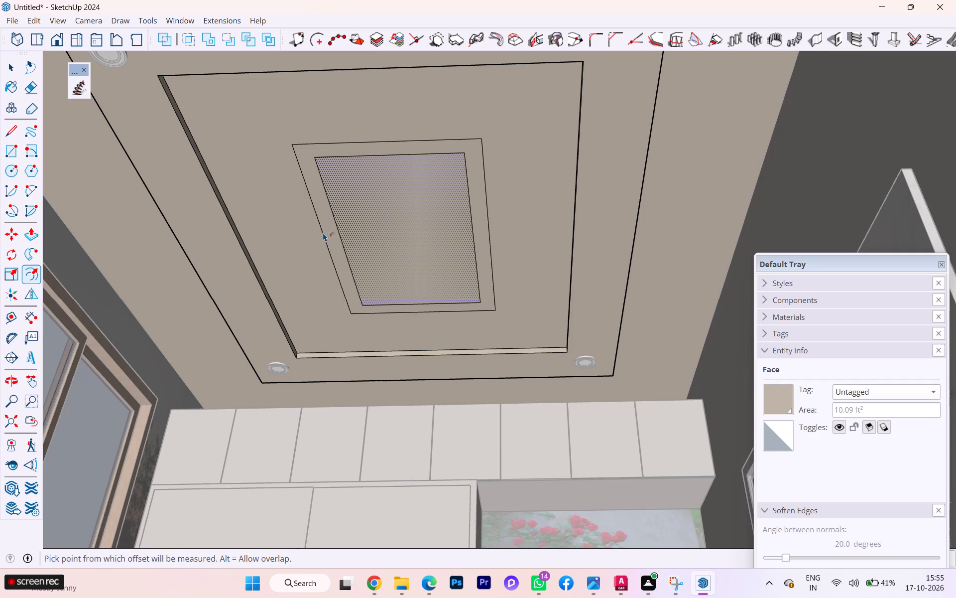
key("space")
key("Escape")
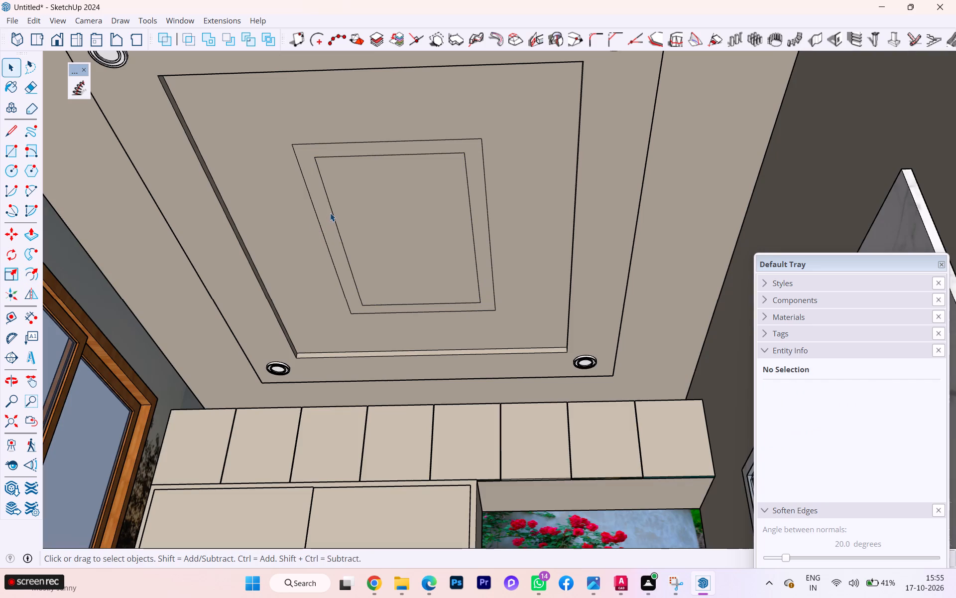
Push/Pull the narrow frame on the central ceiling panel downward by eye into a thin raised moulding, and close the ceiling group.
left_click(324, 217)
triple_click(324, 215)
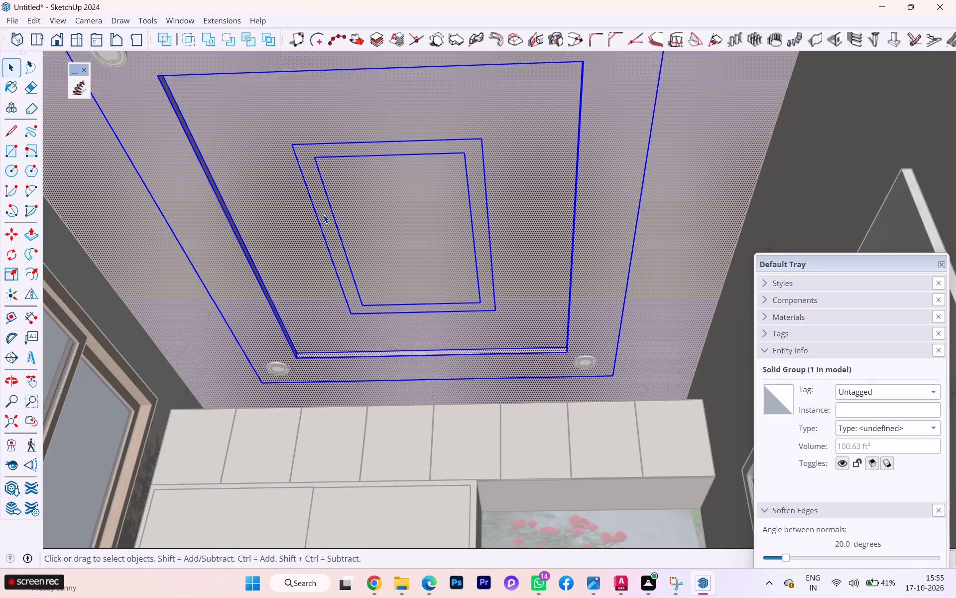
double_click(324, 215)
triple_click(324, 215)
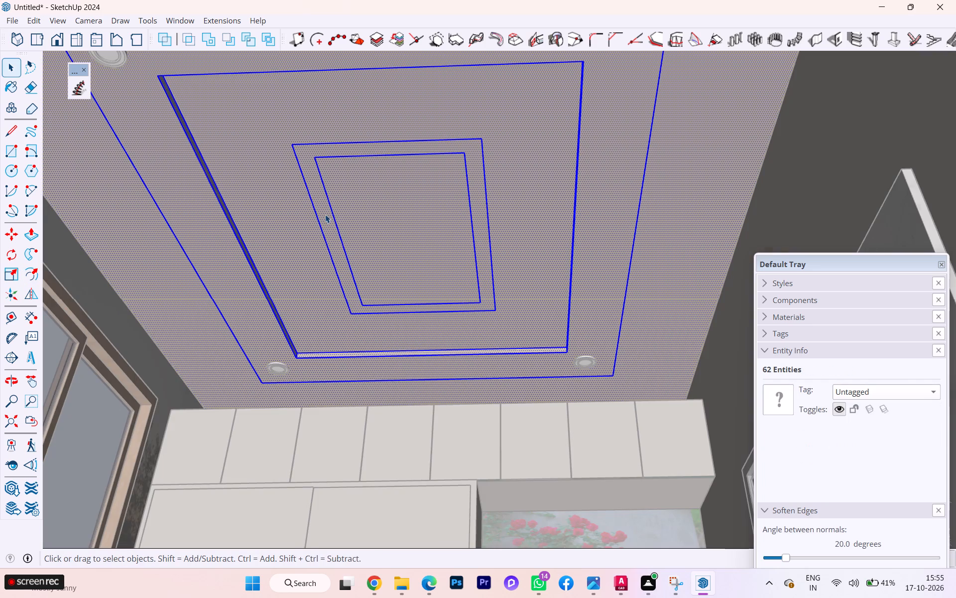
scroll(325, 214, "up", 2)
left_click(330, 211)
left_click(329, 211)
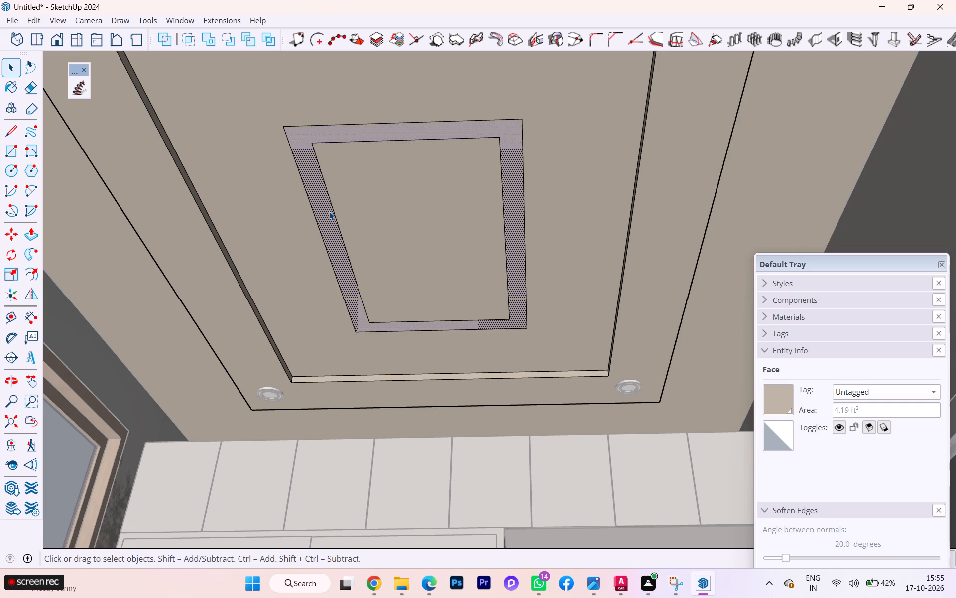
key("p")
left_click(329, 211)
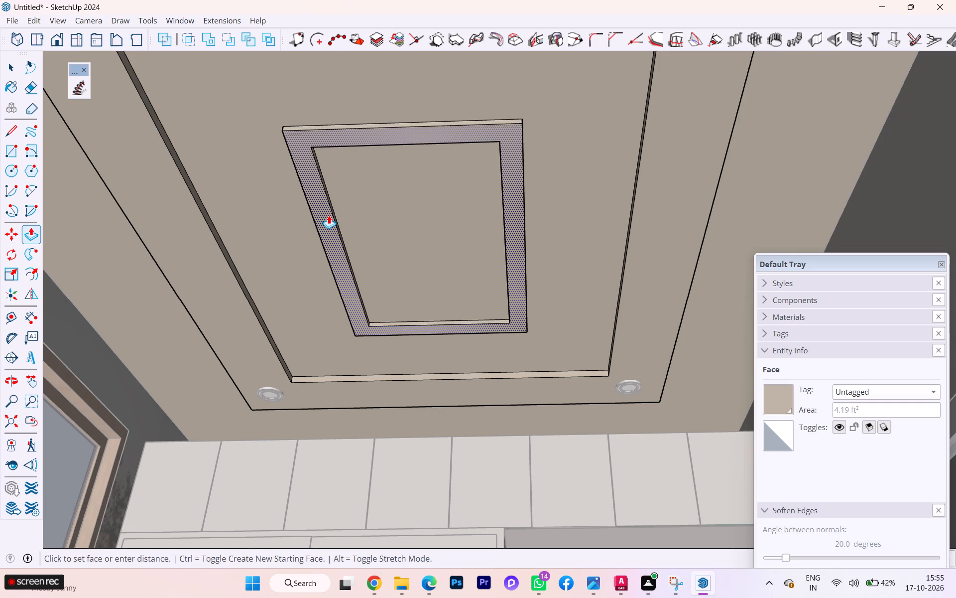
left_click(328, 215)
key("space")
scroll(328, 215, "down", 2)
scroll(328, 215, "up", 2)
scroll(328, 215, "down", 4)
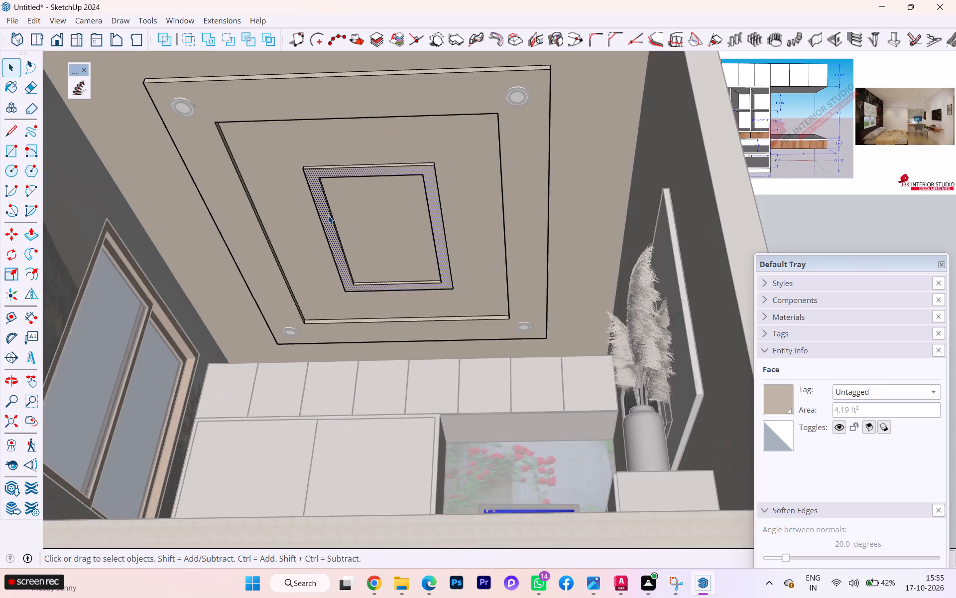
scroll(328, 215, "down", 3)
scroll(340, 228, "up", 1)
left_click(713, 206)
Examine the finished ceiling with its central frame and spotlights from below, within the whole room and closer up.
scroll(707, 202, "down", 1)
scroll(707, 202, "up", 1)
scroll(707, 202, "down", 1)
middle_click_drag(707, 202, 655, 332)
scroll(492, 223, "down", 2)
middle_click_drag(488, 221, 487, 191)
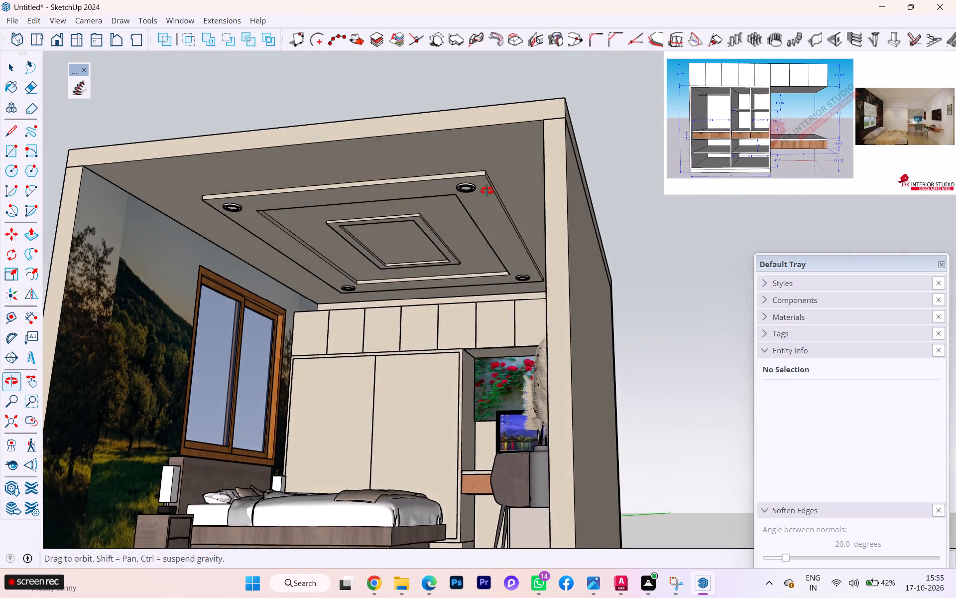
middle_click_drag(487, 191, 489, 175)
scroll(435, 208, "up", 4)
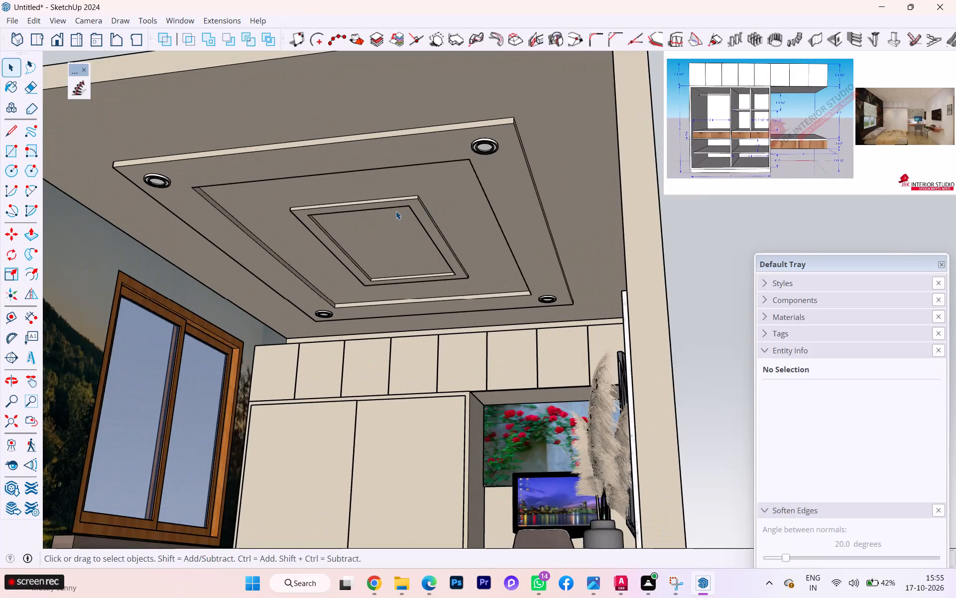
scroll(396, 211, "up", 2)
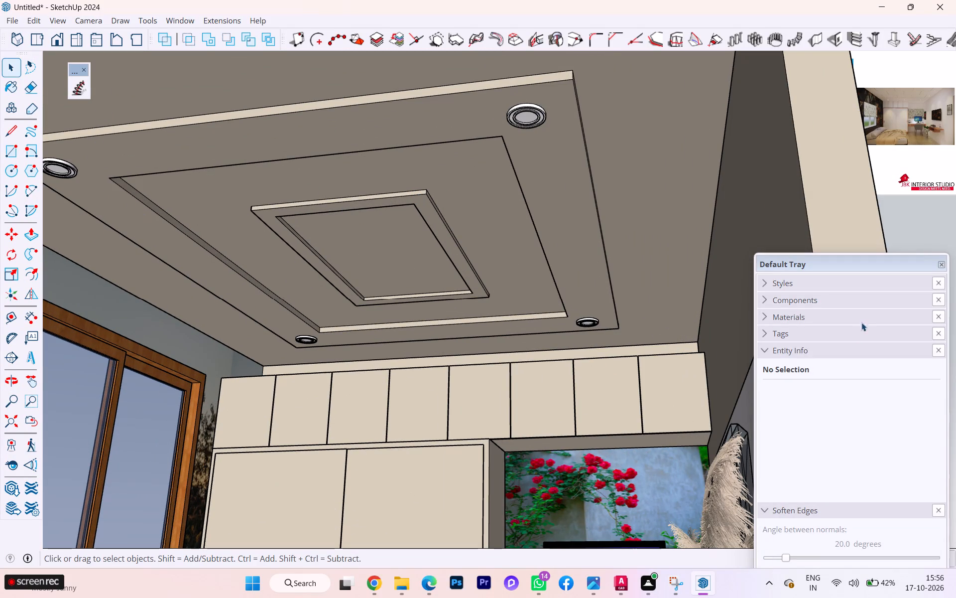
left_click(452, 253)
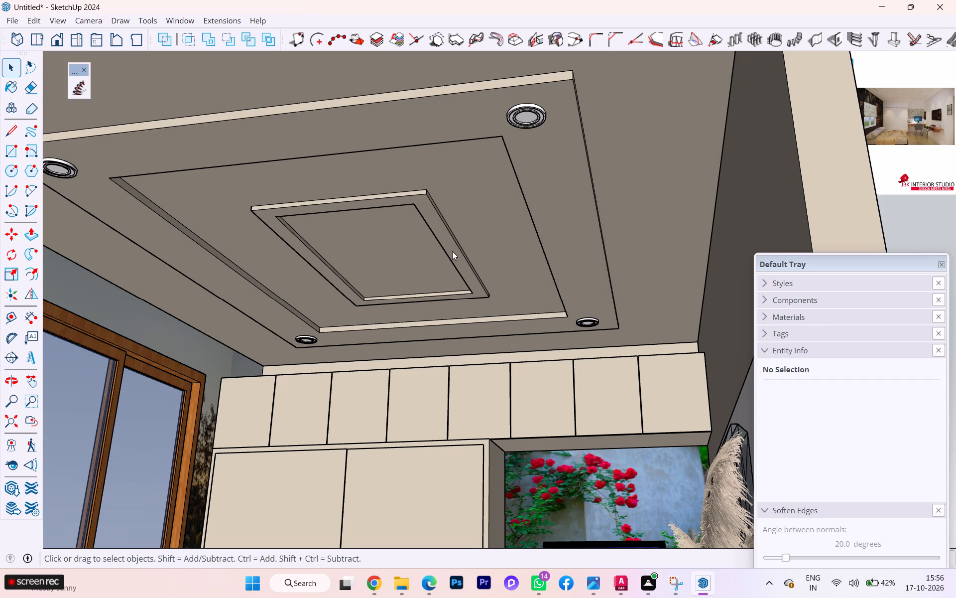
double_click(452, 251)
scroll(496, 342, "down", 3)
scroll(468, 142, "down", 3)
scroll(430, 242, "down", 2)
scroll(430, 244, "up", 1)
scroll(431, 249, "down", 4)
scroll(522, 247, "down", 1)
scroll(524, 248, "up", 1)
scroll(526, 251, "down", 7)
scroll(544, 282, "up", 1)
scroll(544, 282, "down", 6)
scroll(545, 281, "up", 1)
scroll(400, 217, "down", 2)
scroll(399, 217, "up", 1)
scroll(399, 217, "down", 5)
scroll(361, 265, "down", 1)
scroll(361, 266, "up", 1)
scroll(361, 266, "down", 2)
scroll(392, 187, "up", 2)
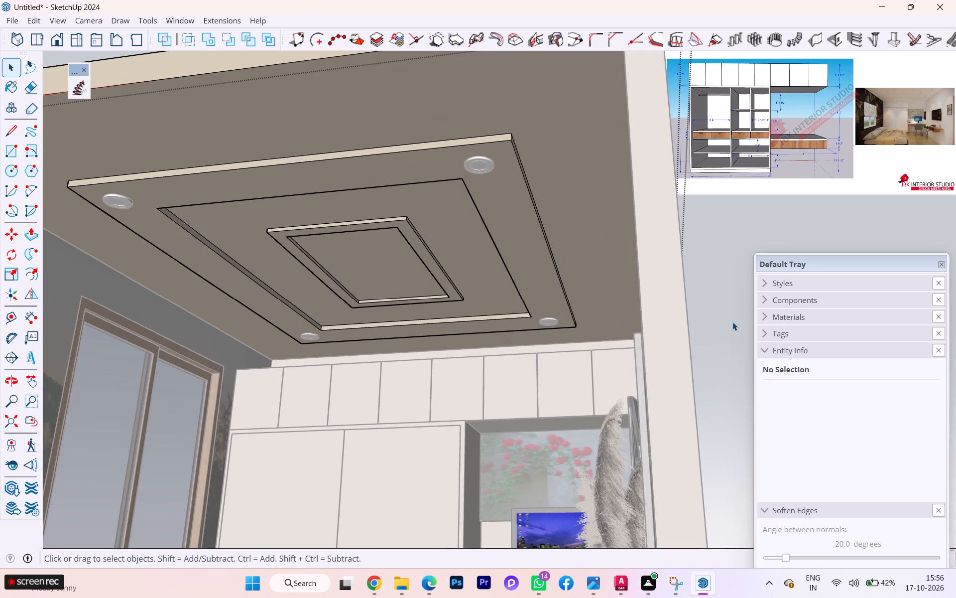
Paint the ceiling border face around the recess, where the spotlights sit, with Color A03 from the Colors collection, and close the ceiling group.
left_click(732, 312)
left_click(526, 207)
left_click(525, 207)
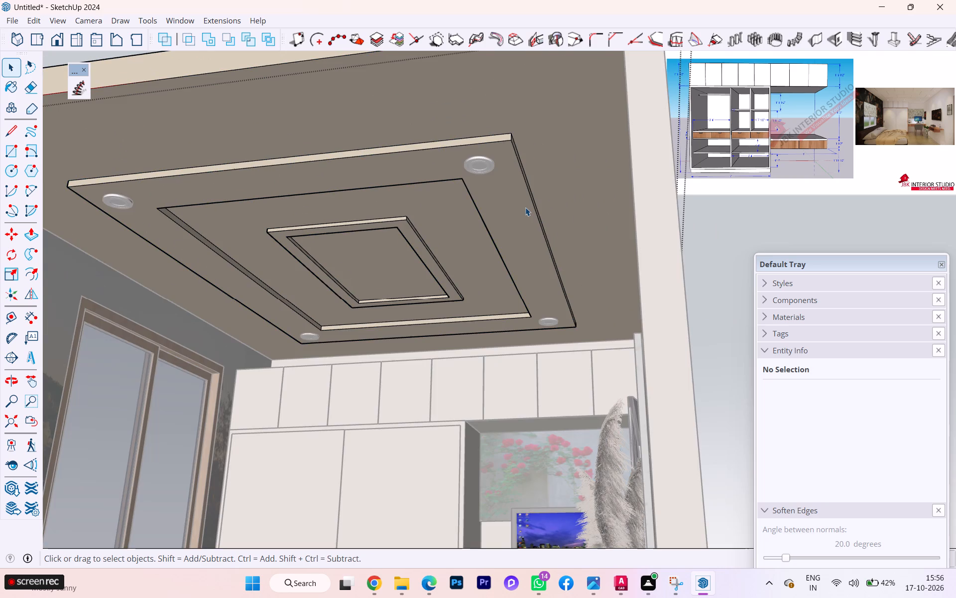
double_click(525, 207)
triple_click(525, 207)
left_click(525, 207)
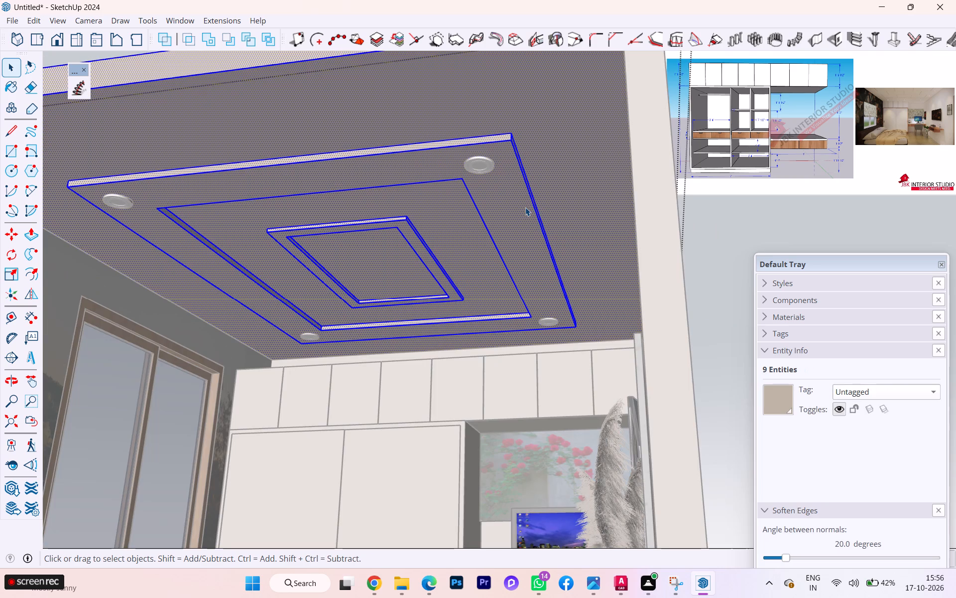
double_click(525, 207)
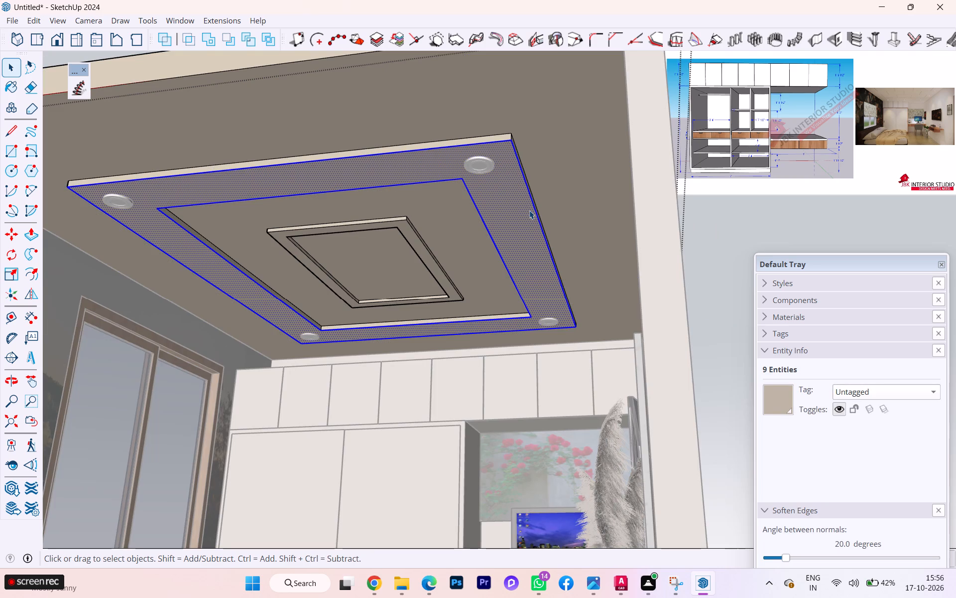
left_click(511, 146)
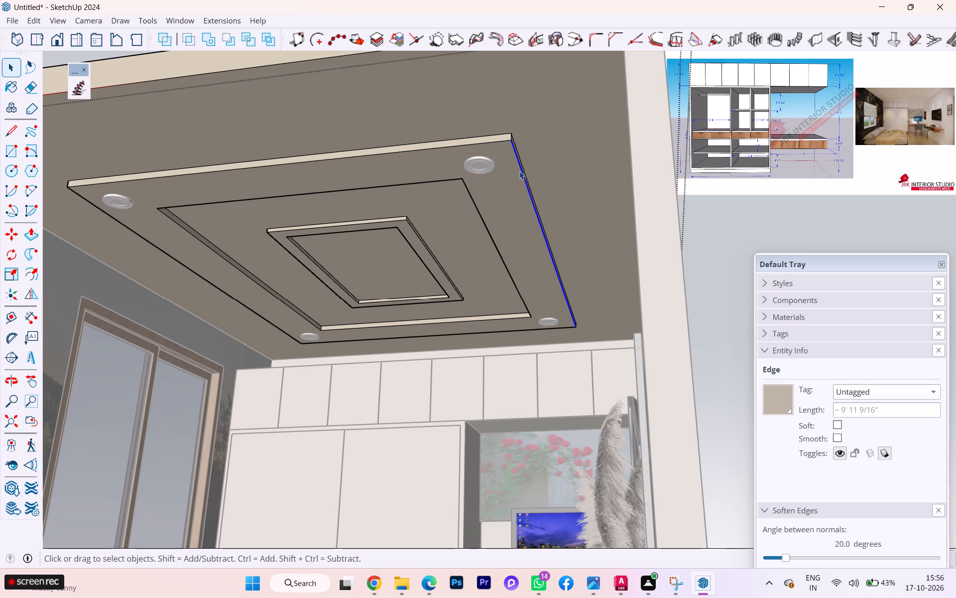
double_click(520, 172)
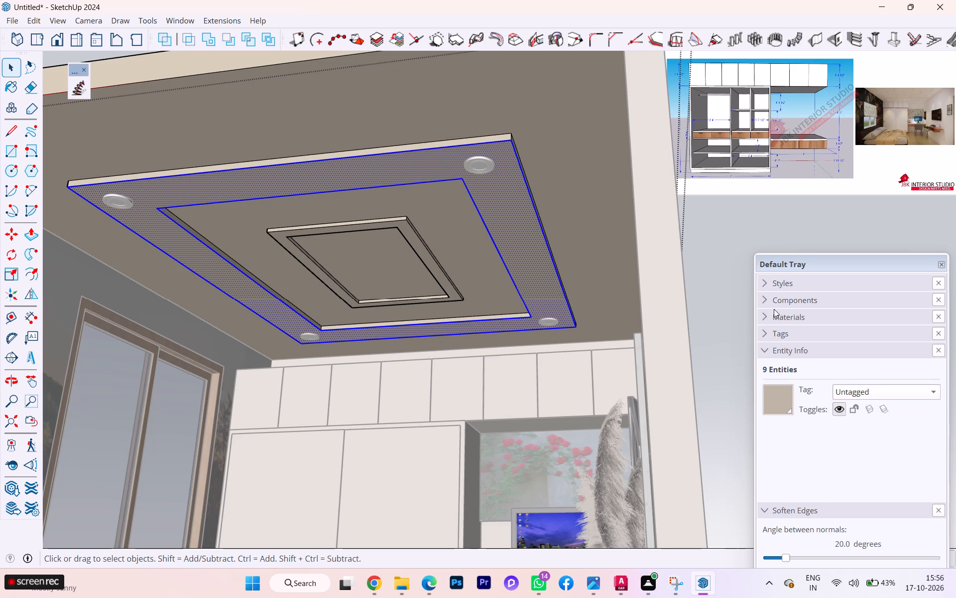
left_click(766, 315)
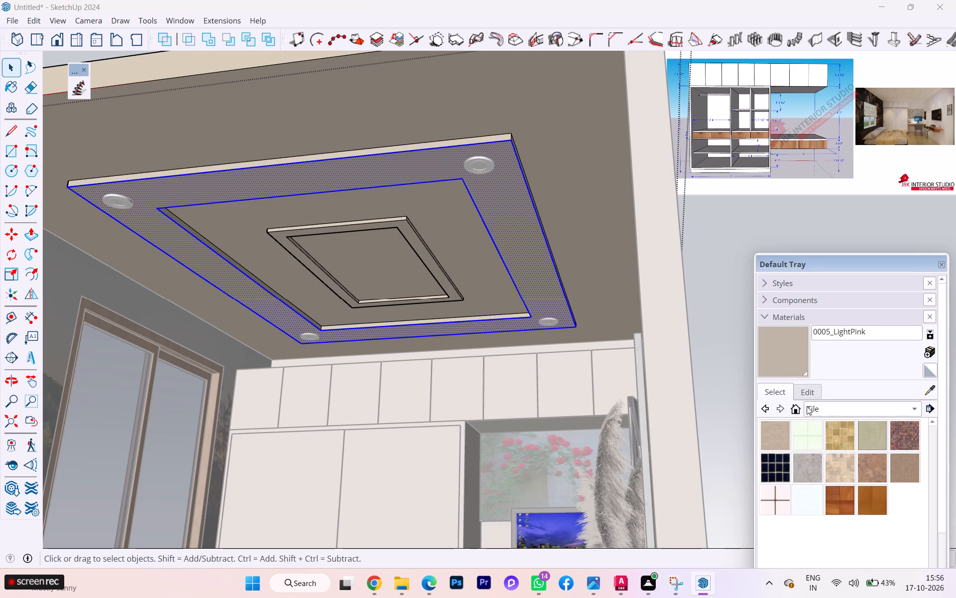
left_click(762, 320)
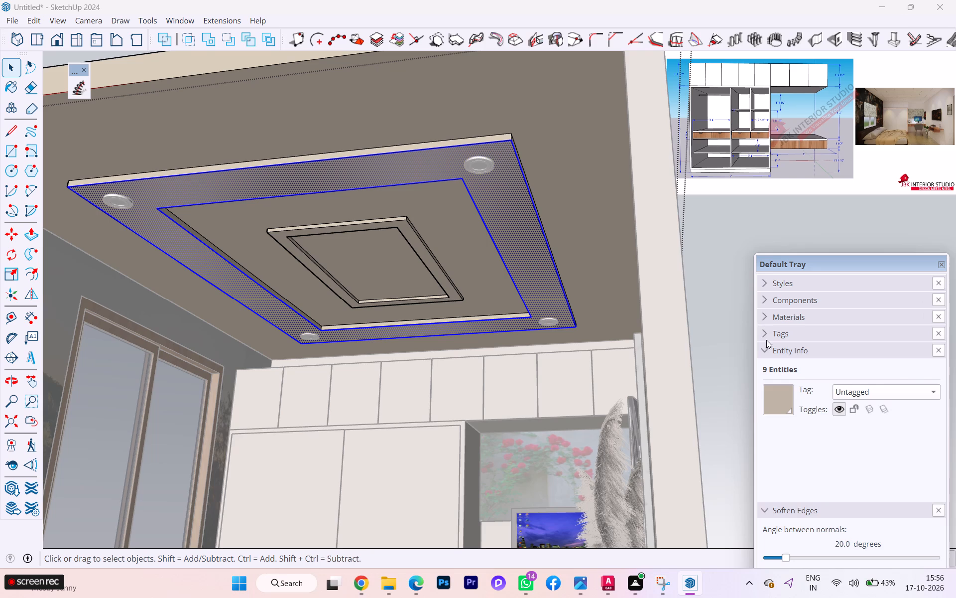
left_click(766, 311)
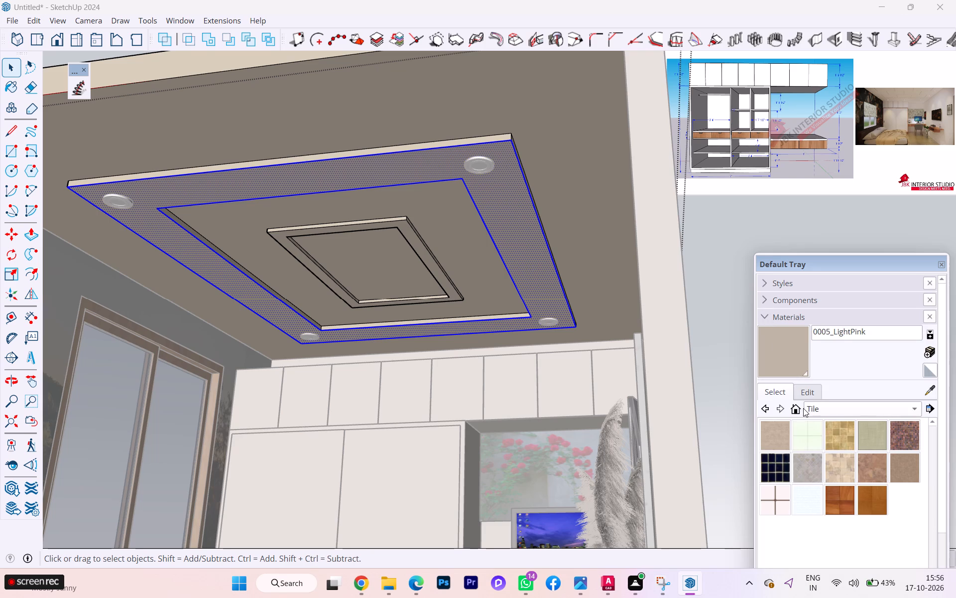
left_click(829, 410)
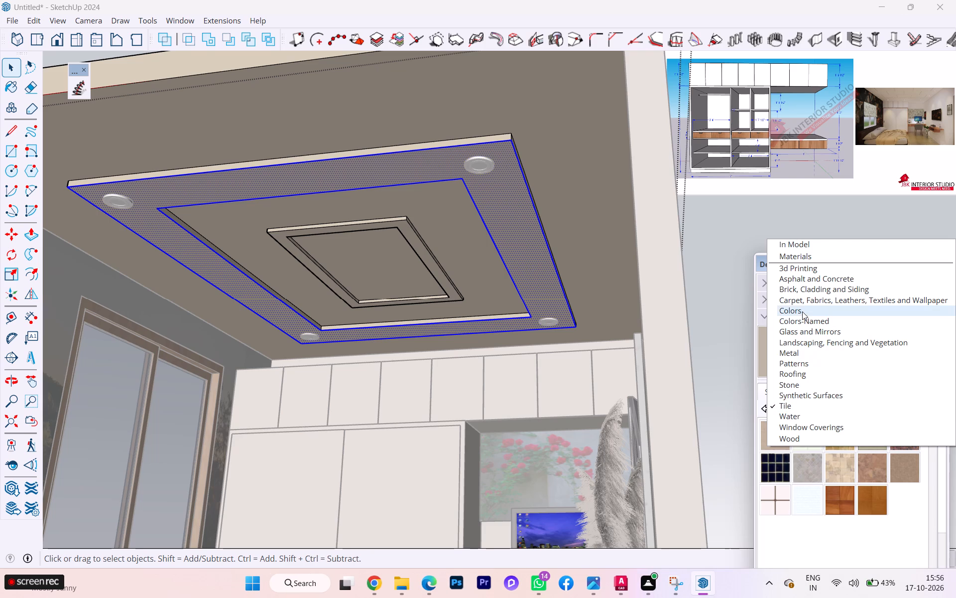
left_click(802, 311)
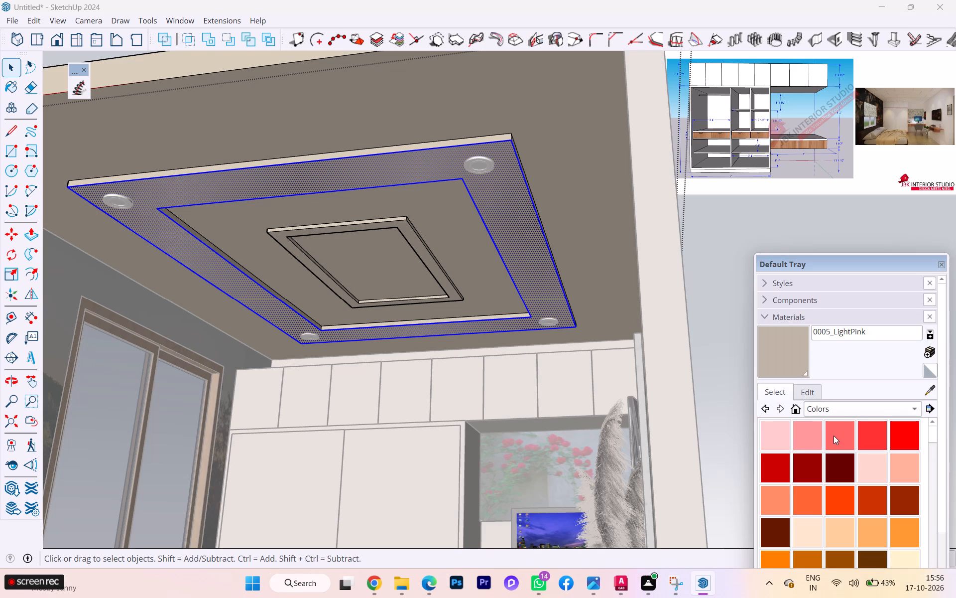
scroll(789, 442, "down", 5)
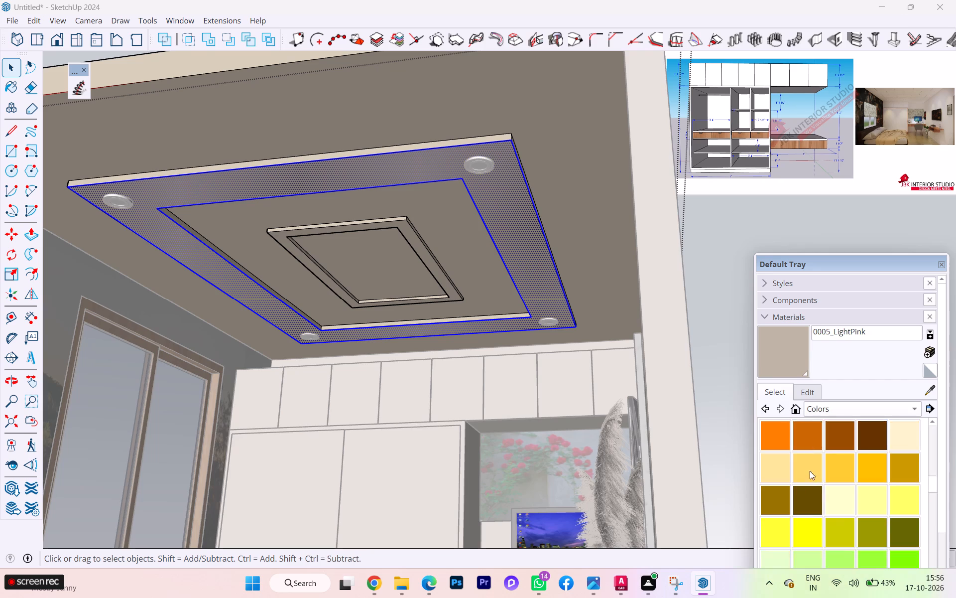
scroll(810, 471, "down", 5)
scroll(811, 472, "up", 13)
scroll(810, 457, "down", 1)
scroll(810, 457, "up", 2)
scroll(810, 457, "down", 2)
scroll(810, 457, "up", 6)
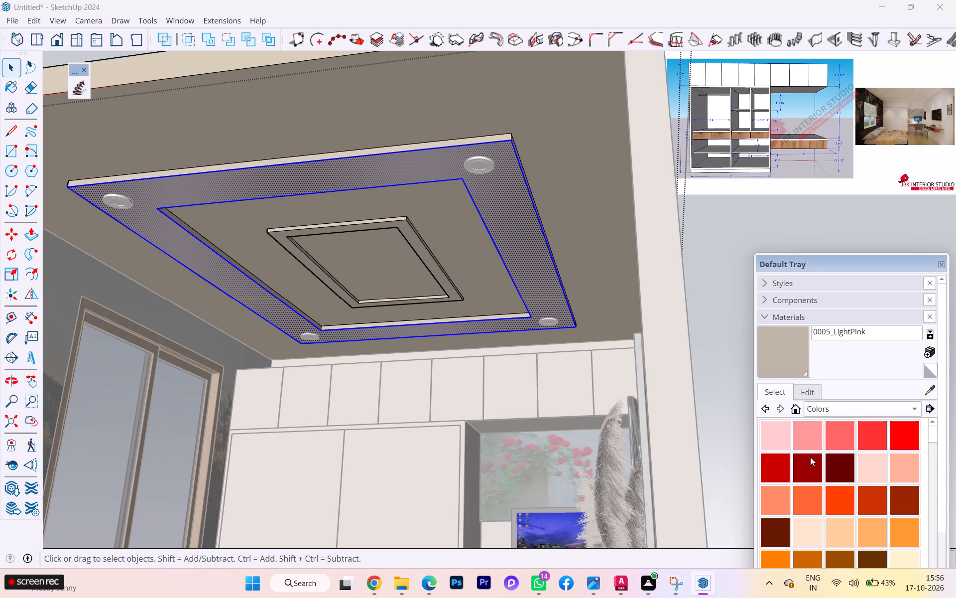
scroll(810, 457, "up", 3)
left_click(840, 437)
left_click(514, 220)
scroll(520, 241, "down", 2)
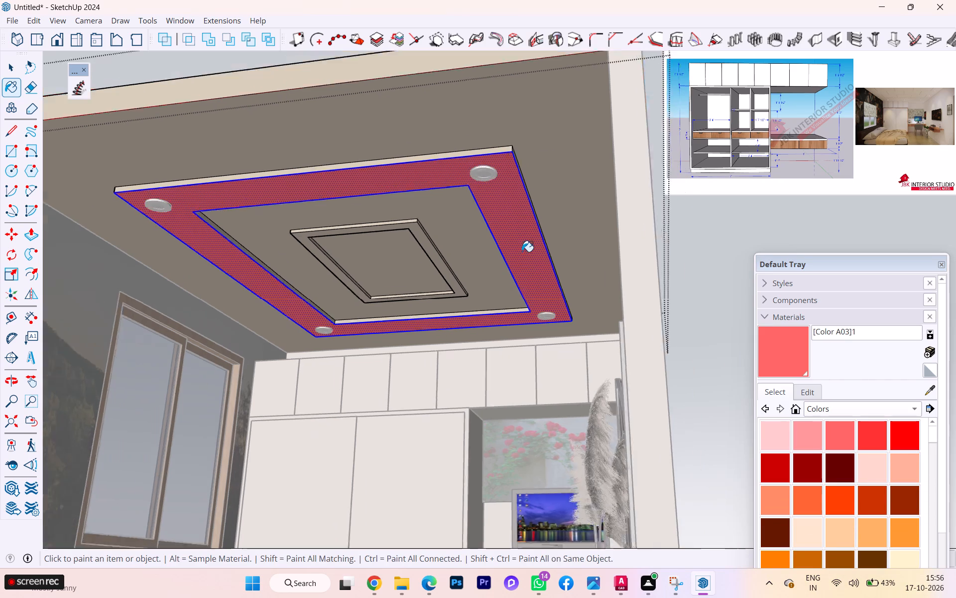
scroll(522, 252, "down", 4)
scroll(494, 269, "up", 1)
scroll(494, 270, "down", 1)
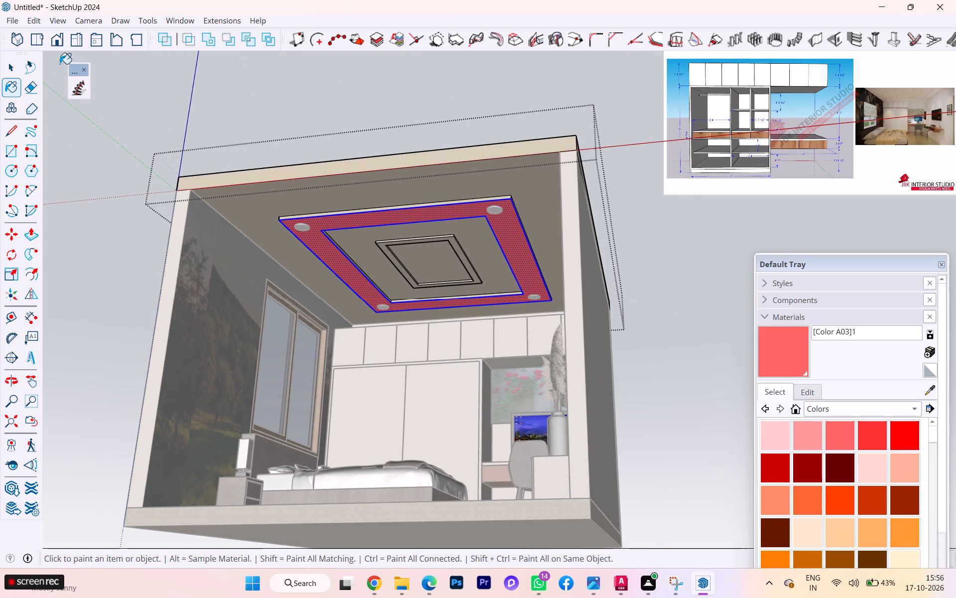
left_click(13, 66)
left_click(104, 175)
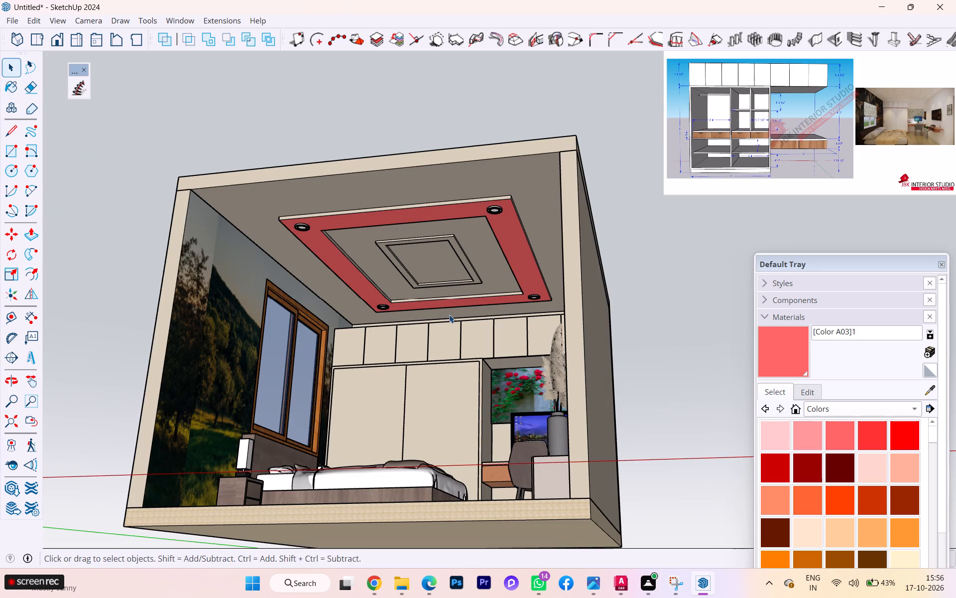
Examine the painted ceiling border and the edge where it meets the central recess up close.
scroll(436, 293, "up", 4)
scroll(345, 271, "up", 1)
scroll(345, 271, "down", 2)
scroll(345, 271, "up", 3)
scroll(335, 276, "down", 1)
middle_click_drag(333, 278, 305, 300)
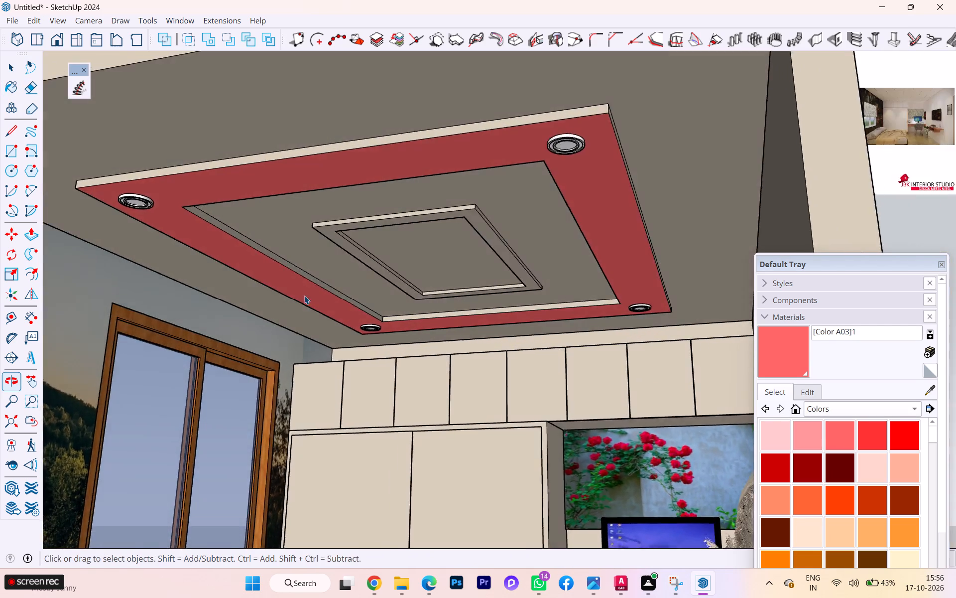
scroll(304, 295, "up", 5)
scroll(317, 268, "down", 1)
double_click(316, 274)
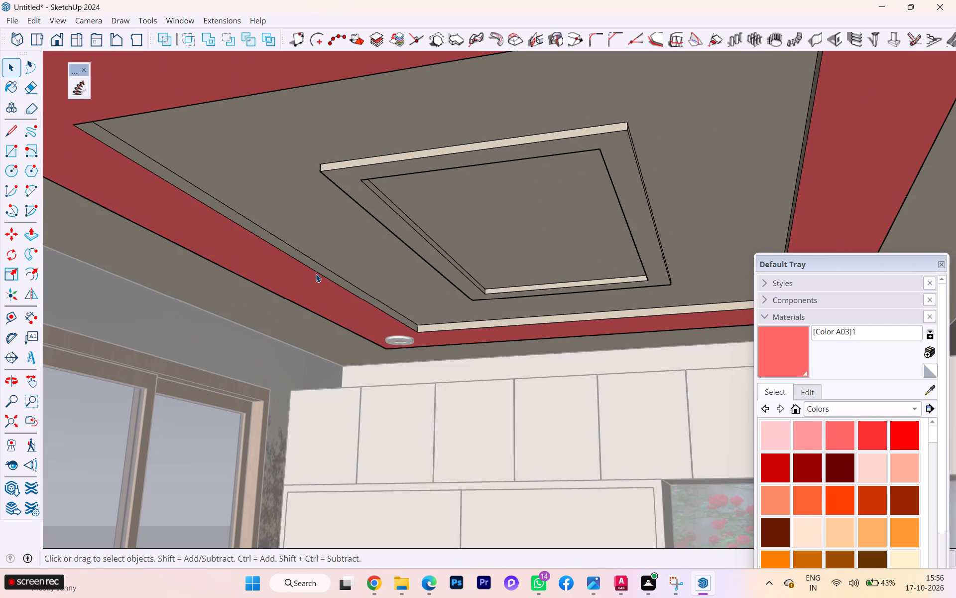
left_click(316, 274)
left_click(316, 274)
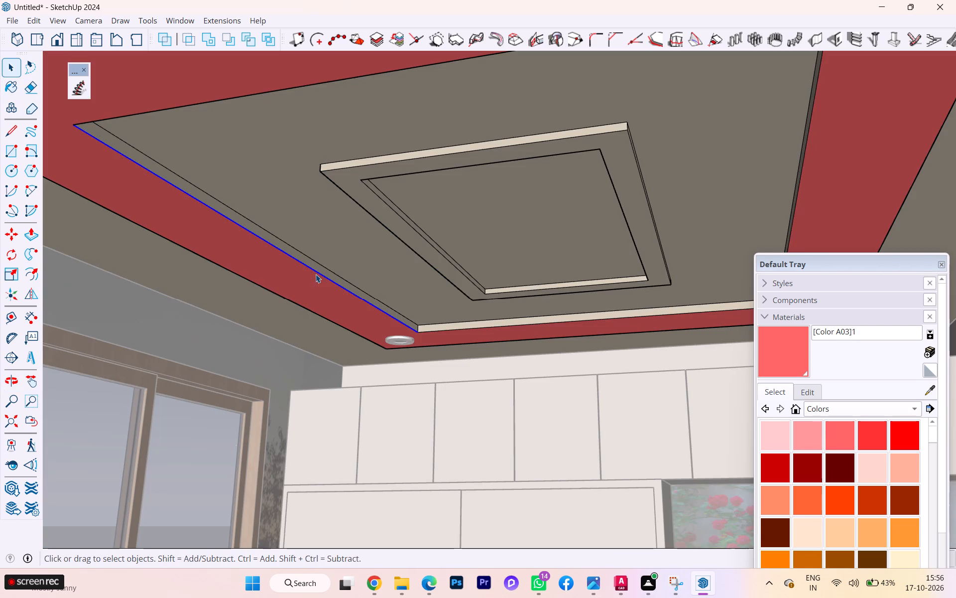
scroll(315, 280, "down", 7)
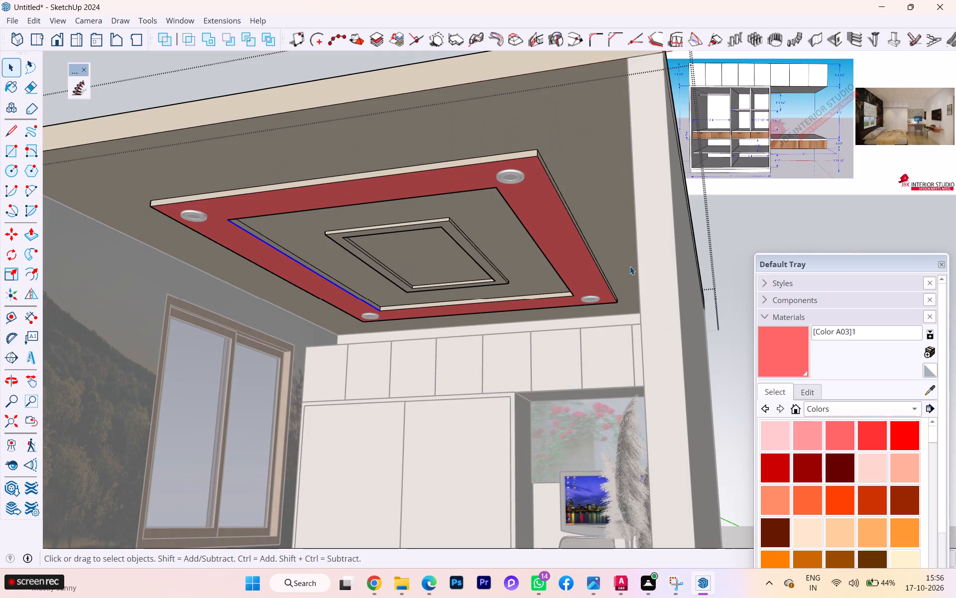
left_click(739, 249)
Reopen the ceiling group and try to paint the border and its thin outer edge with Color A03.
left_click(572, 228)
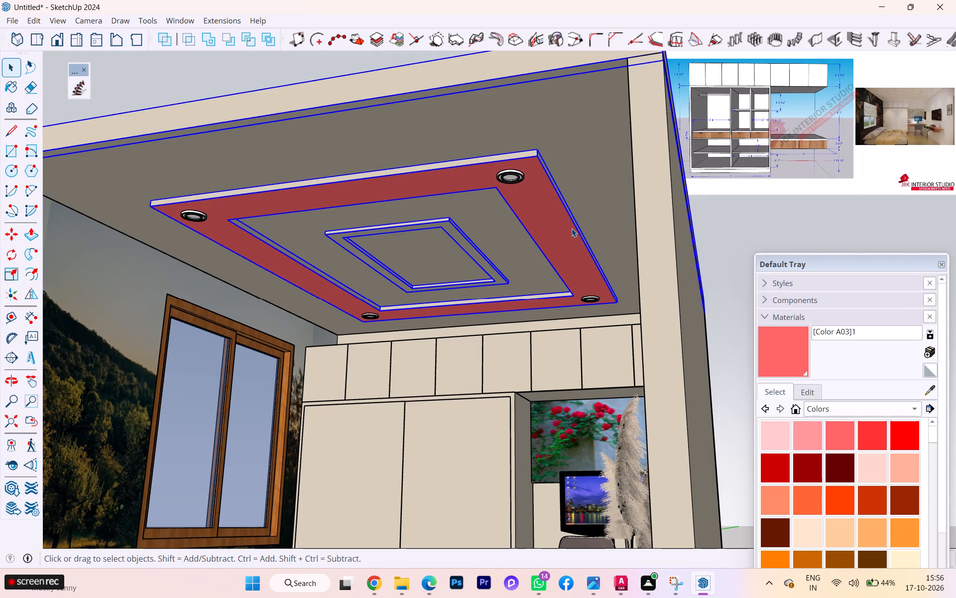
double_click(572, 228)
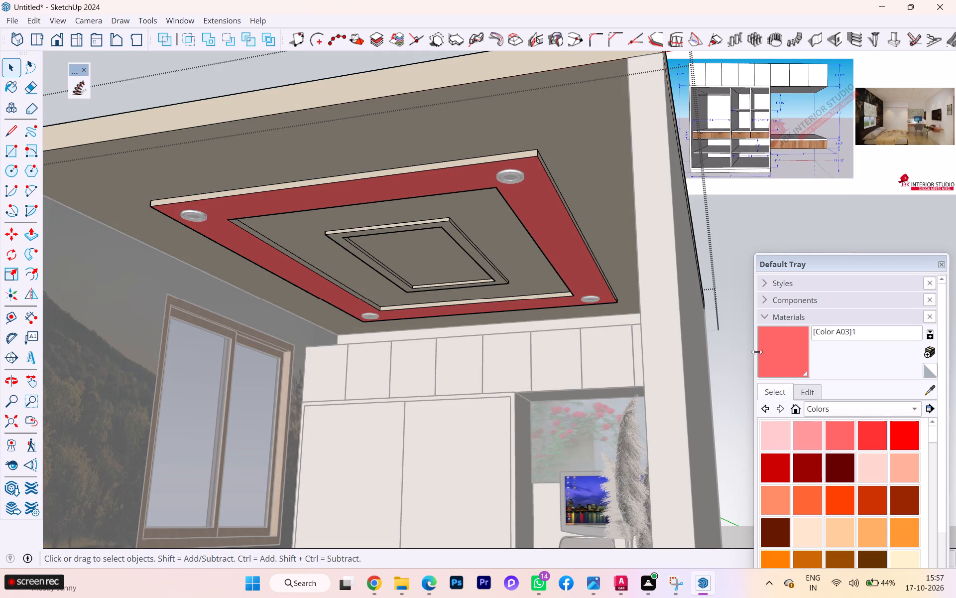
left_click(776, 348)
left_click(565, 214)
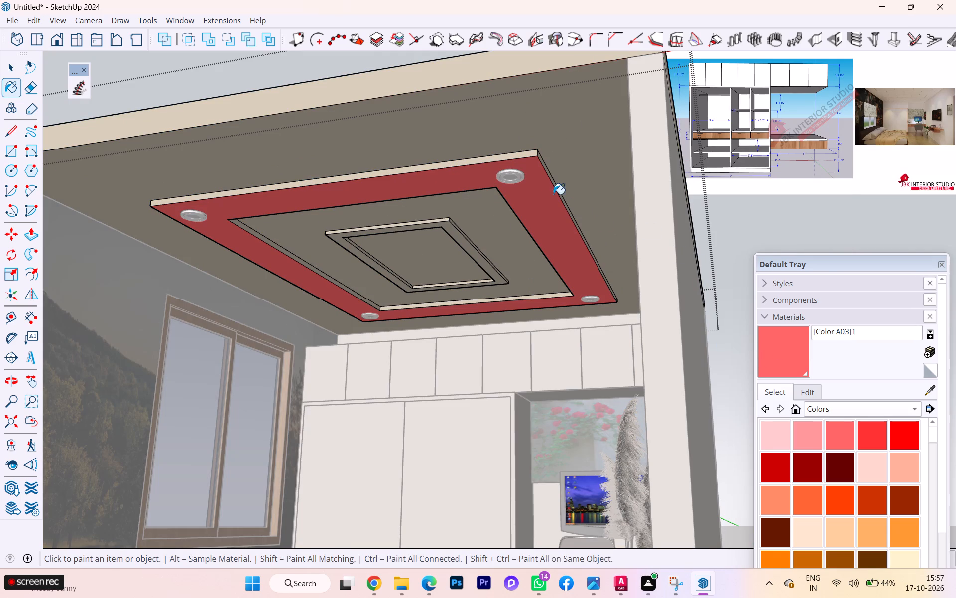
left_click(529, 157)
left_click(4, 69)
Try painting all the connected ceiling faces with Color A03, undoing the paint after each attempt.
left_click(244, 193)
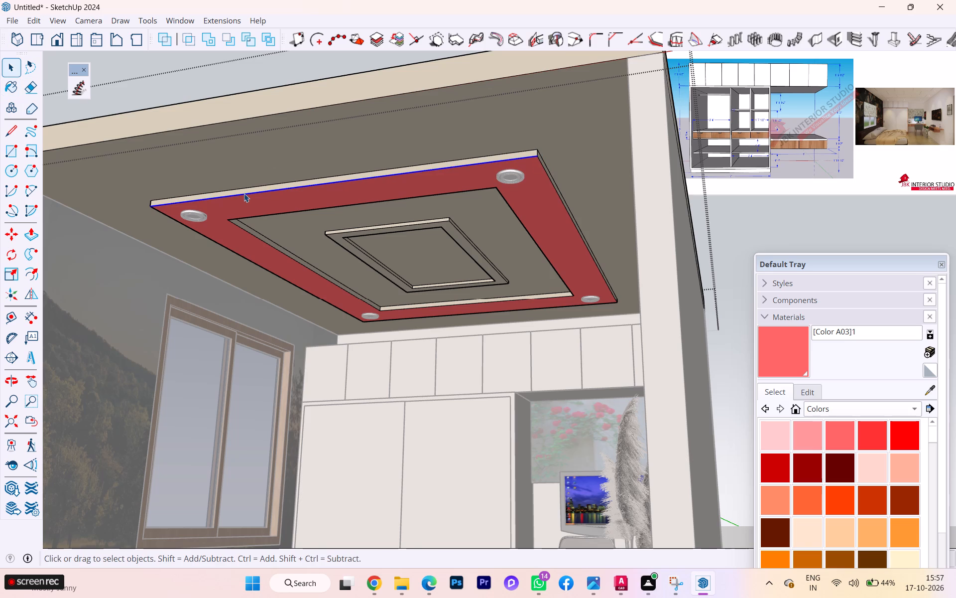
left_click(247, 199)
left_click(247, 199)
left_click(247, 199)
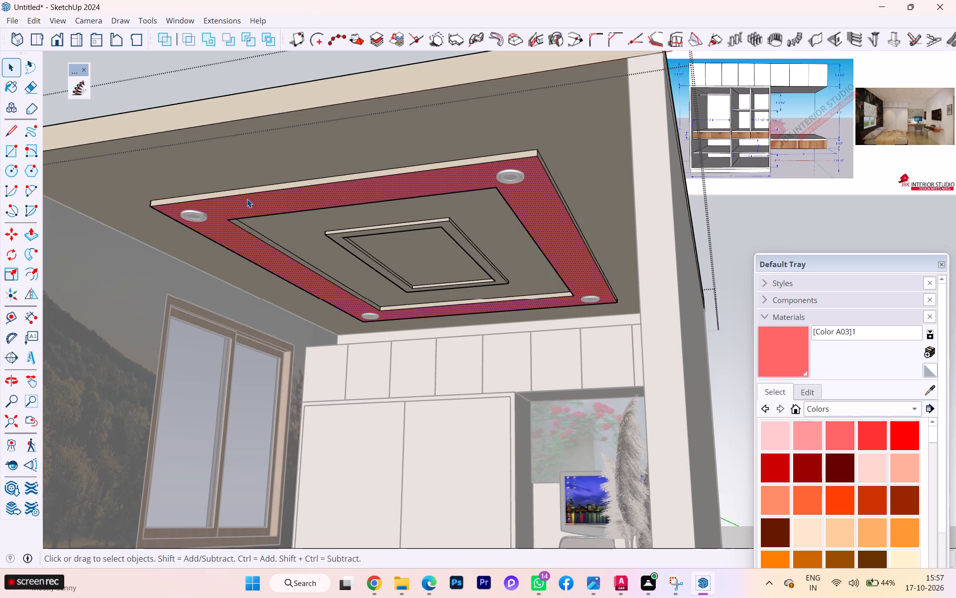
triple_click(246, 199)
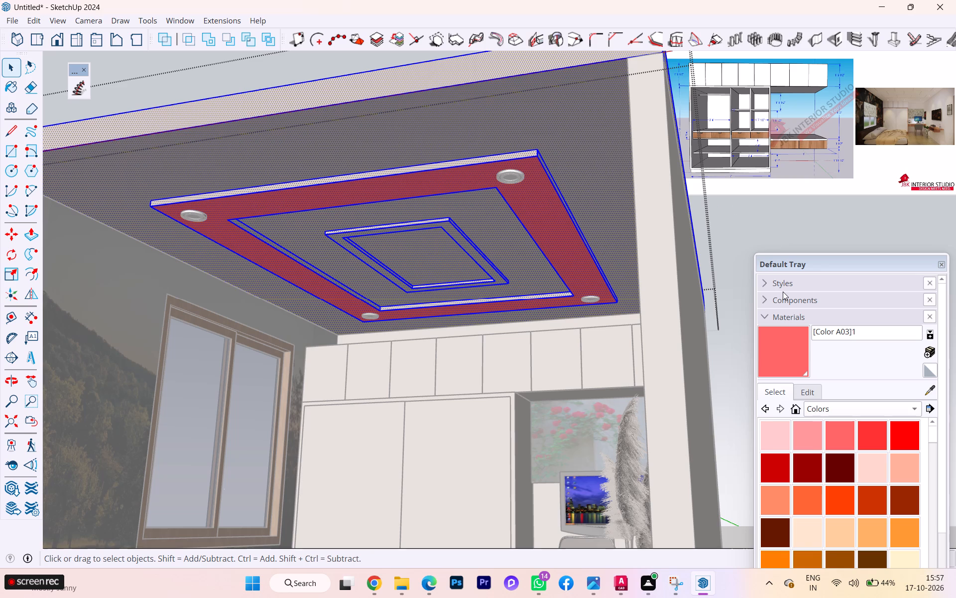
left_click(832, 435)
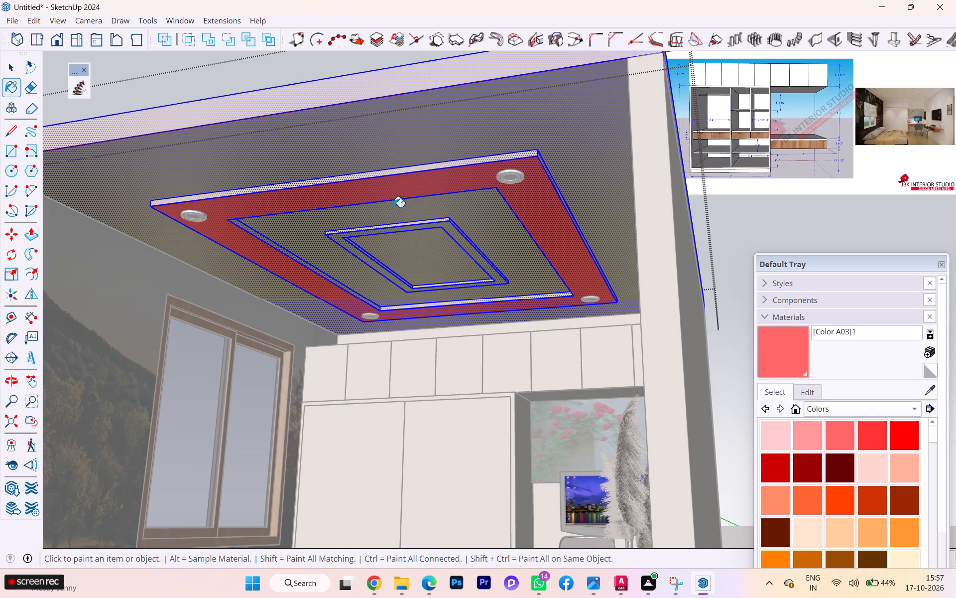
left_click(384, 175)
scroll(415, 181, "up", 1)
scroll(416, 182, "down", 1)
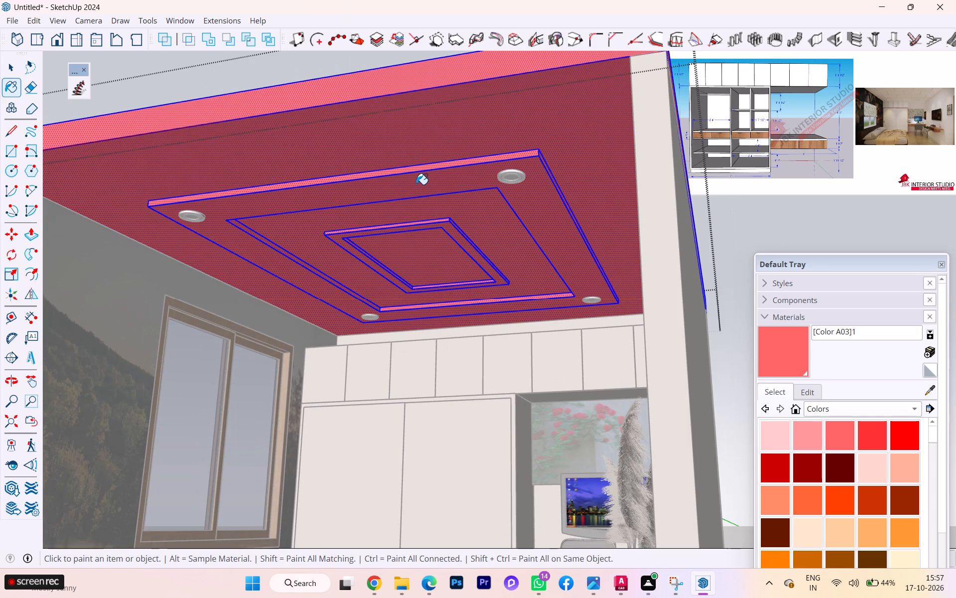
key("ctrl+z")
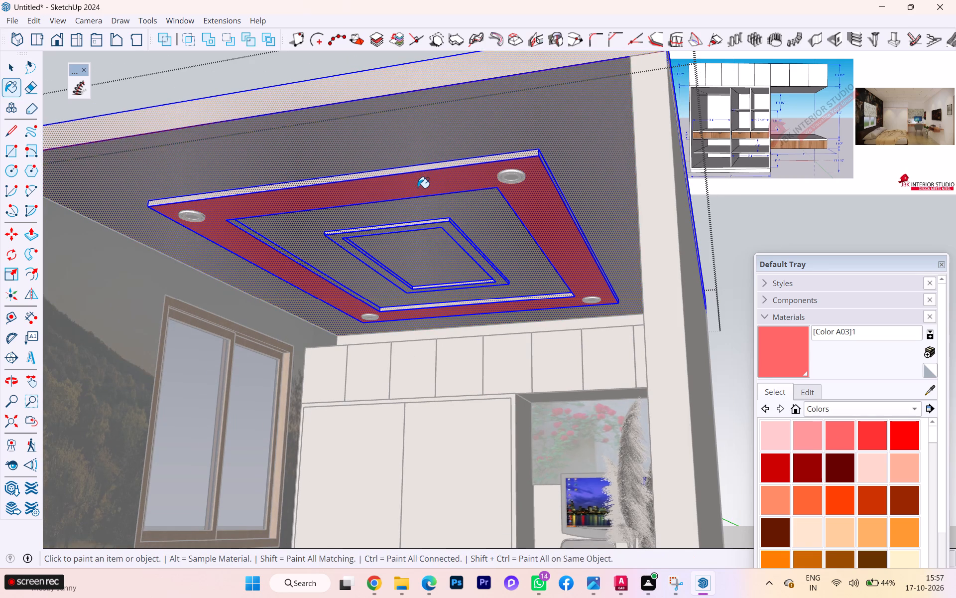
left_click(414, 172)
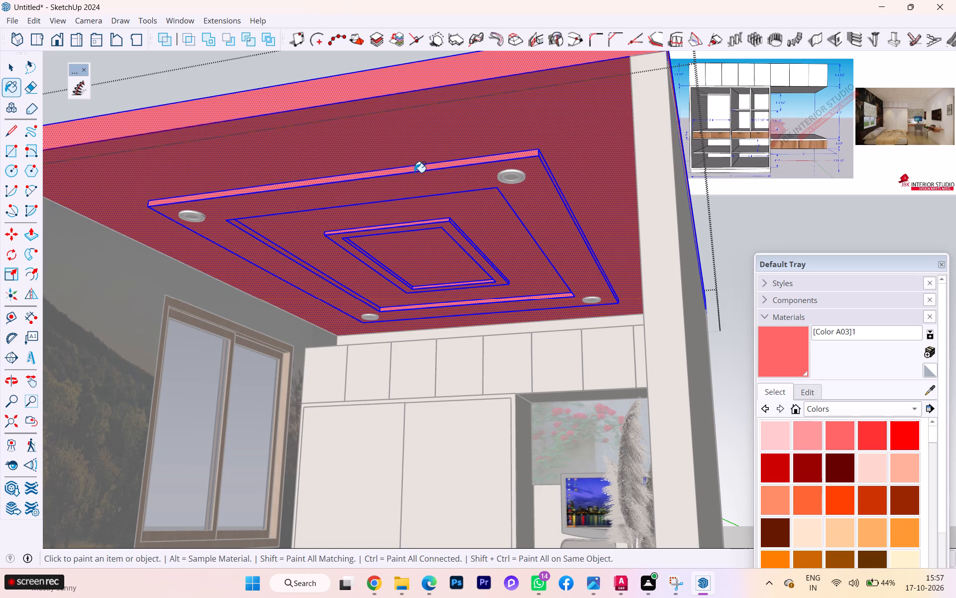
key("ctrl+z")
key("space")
Paint the underside and one outer side face of the raised central ceiling frame with Color H07 from the Colors collection.
left_click(421, 246)
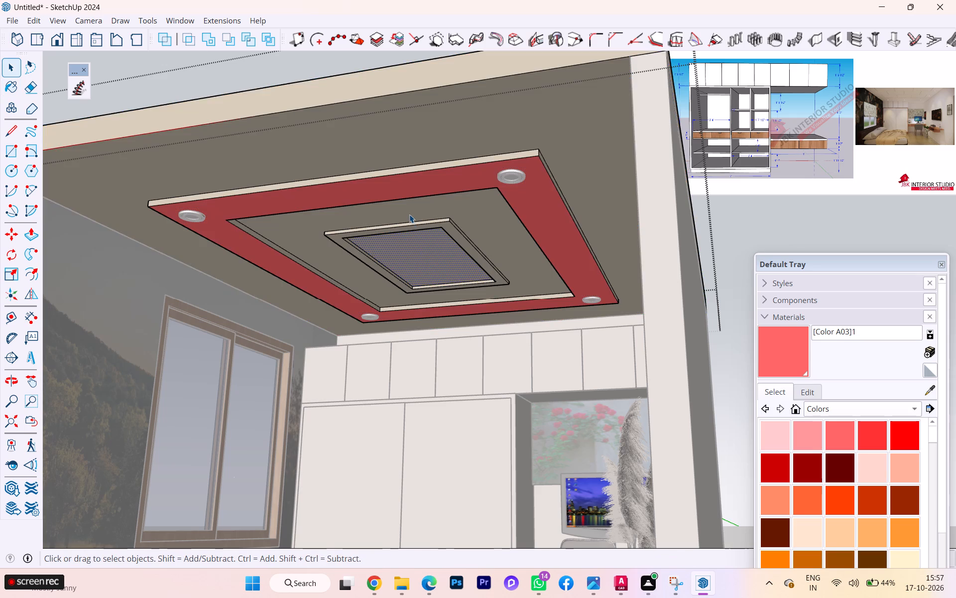
scroll(409, 217, "up", 2)
left_click(414, 229)
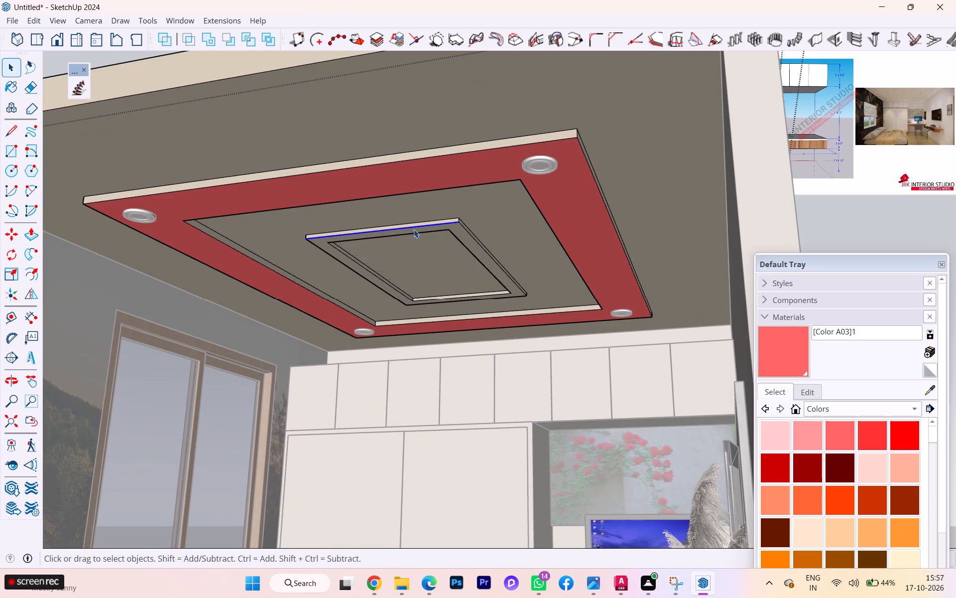
double_click(414, 229)
left_click(414, 229)
double_click(414, 229)
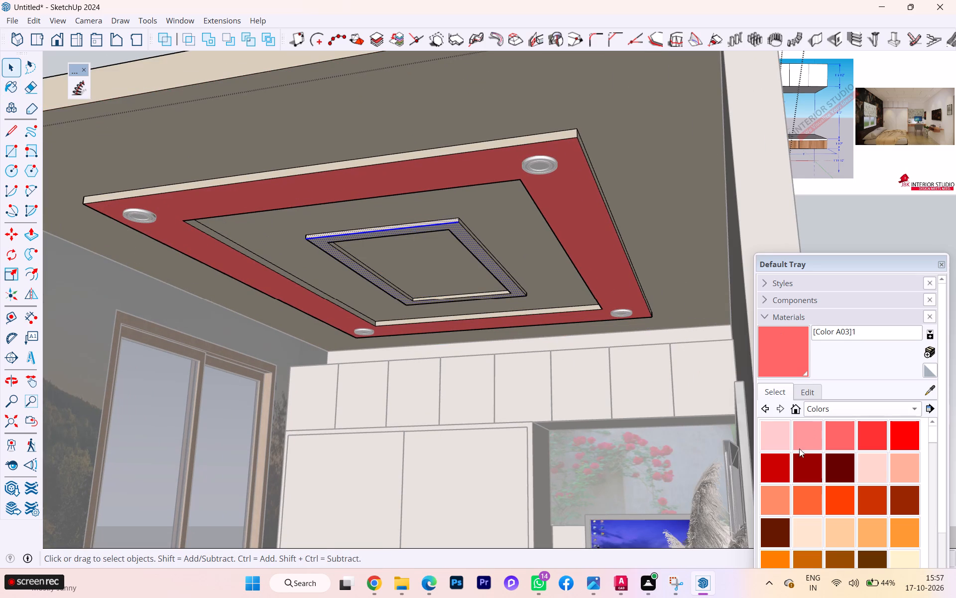
scroll(800, 452, "down", 3)
scroll(803, 454, "up", 2)
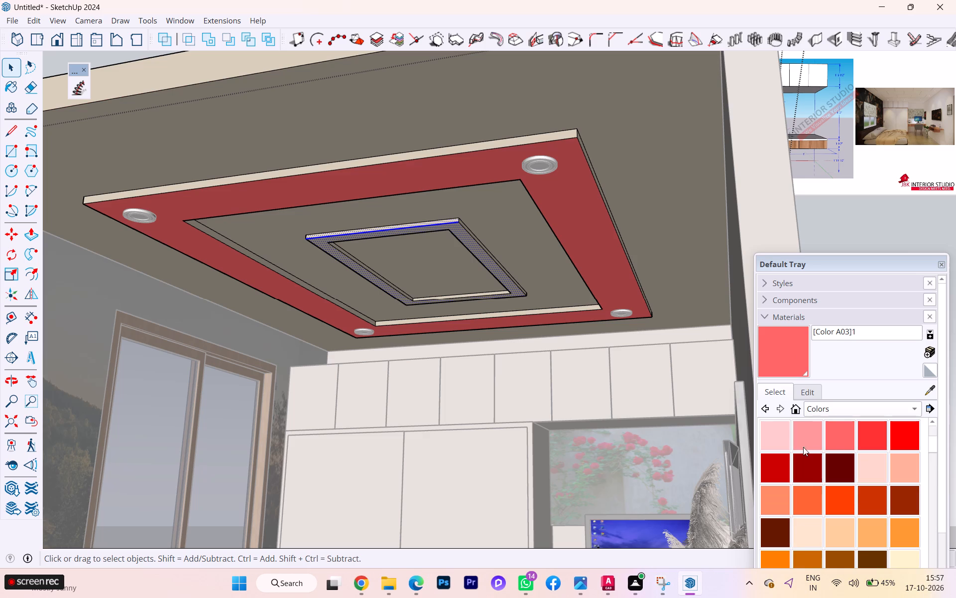
scroll(819, 450, "down", 6)
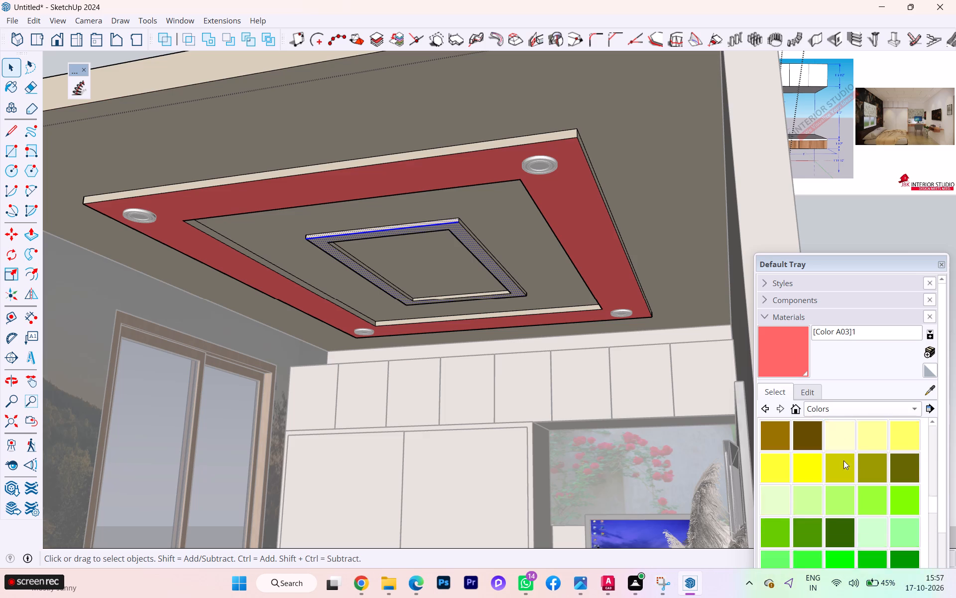
scroll(843, 460, "down", 6)
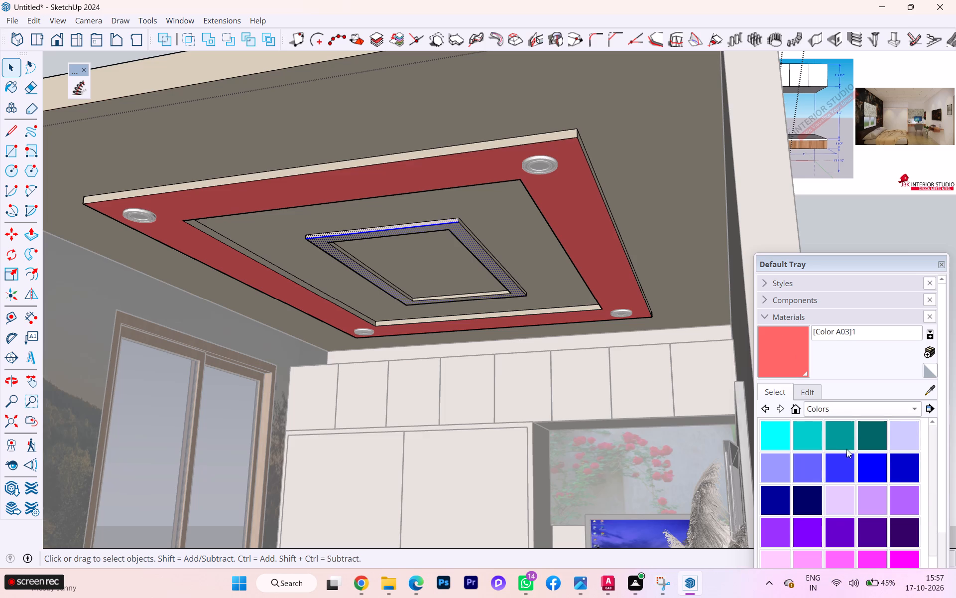
left_click(844, 441)
left_click(487, 264)
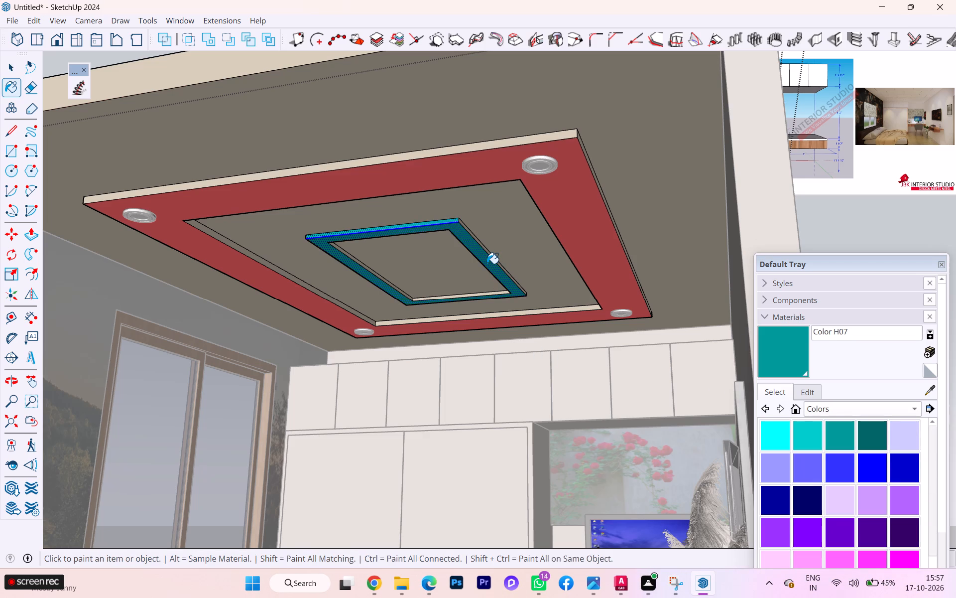
key("space")
Paint the central frame's inner side faces and its unpainted outer side face with Color H07, and close the ceiling group.
scroll(486, 264, "down", 2)
scroll(522, 279, "up", 1)
scroll(535, 284, "down", 1)
left_click(642, 256)
scroll(487, 240, "down", 1)
middle_click_drag(486, 236, 481, 206)
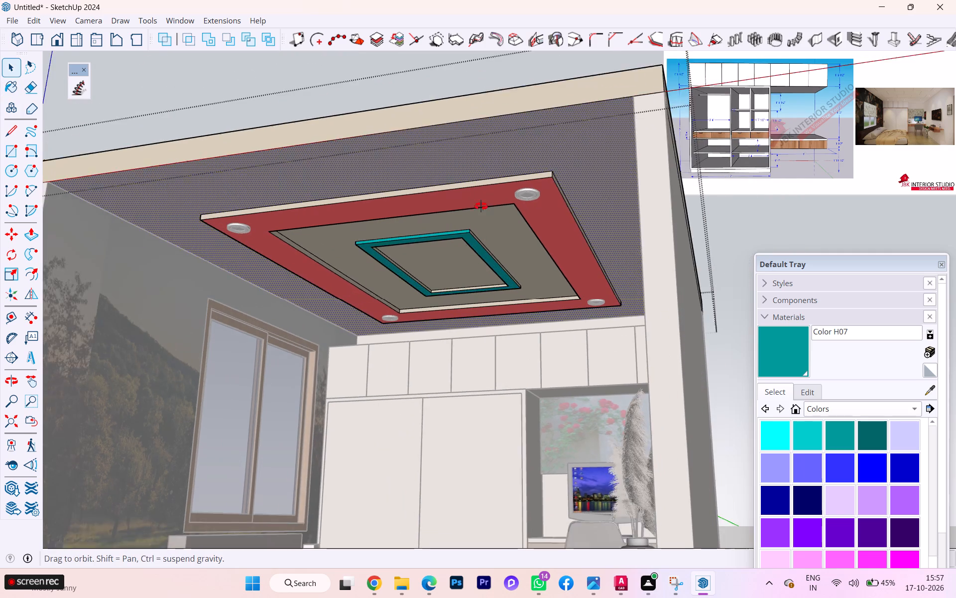
middle_click_drag(481, 206, 459, 114)
scroll(458, 239, "up", 14)
scroll(480, 293, "down", 3)
scroll(480, 293, "up", 1)
middle_click_drag(464, 314, 447, 335)
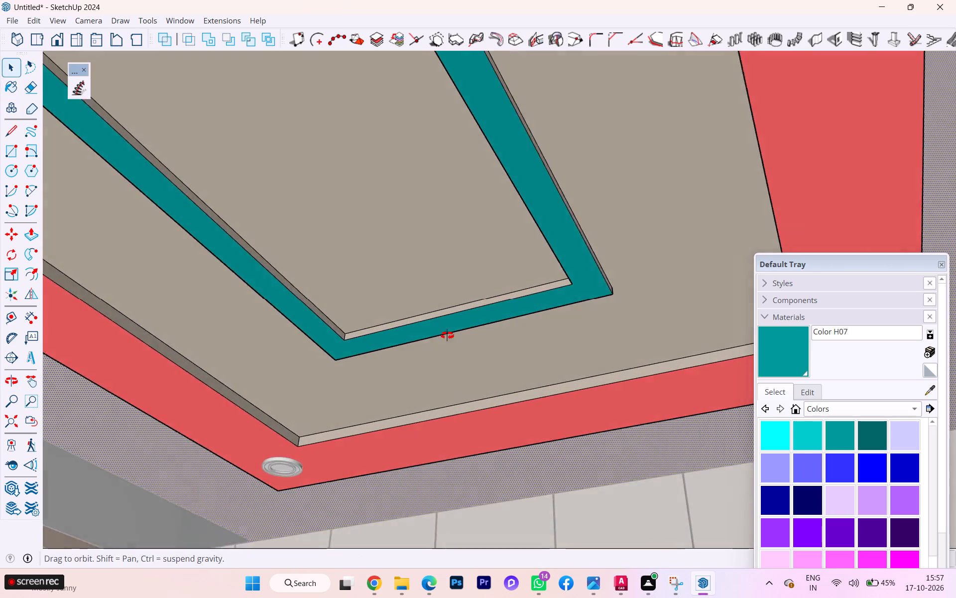
middle_click_drag(447, 335, 429, 359)
scroll(319, 331, "up", 1)
scroll(318, 331, "down", 1)
scroll(318, 331, "up", 1)
left_click(317, 336)
left_click(317, 339)
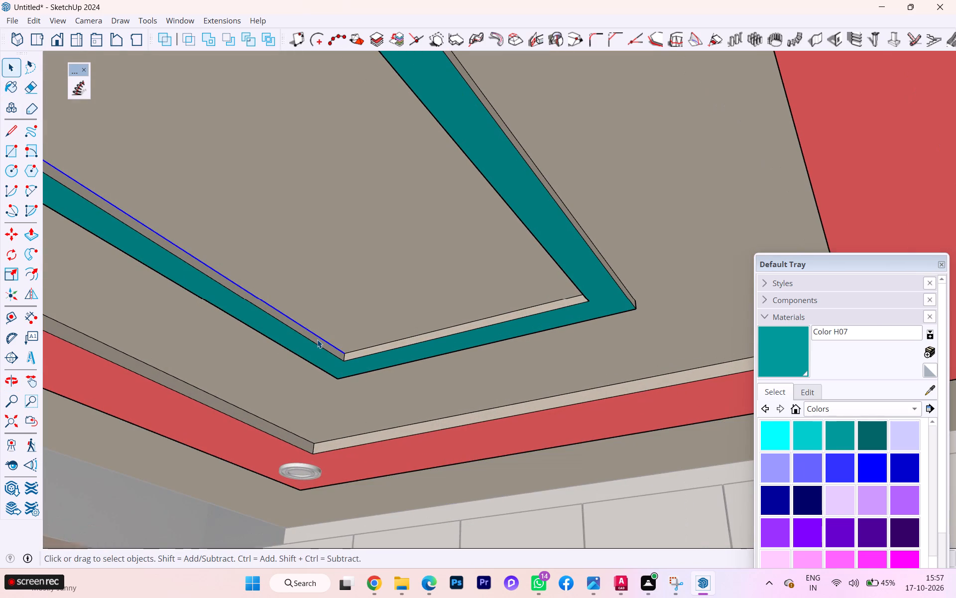
double_click(317, 339)
left_click(317, 340)
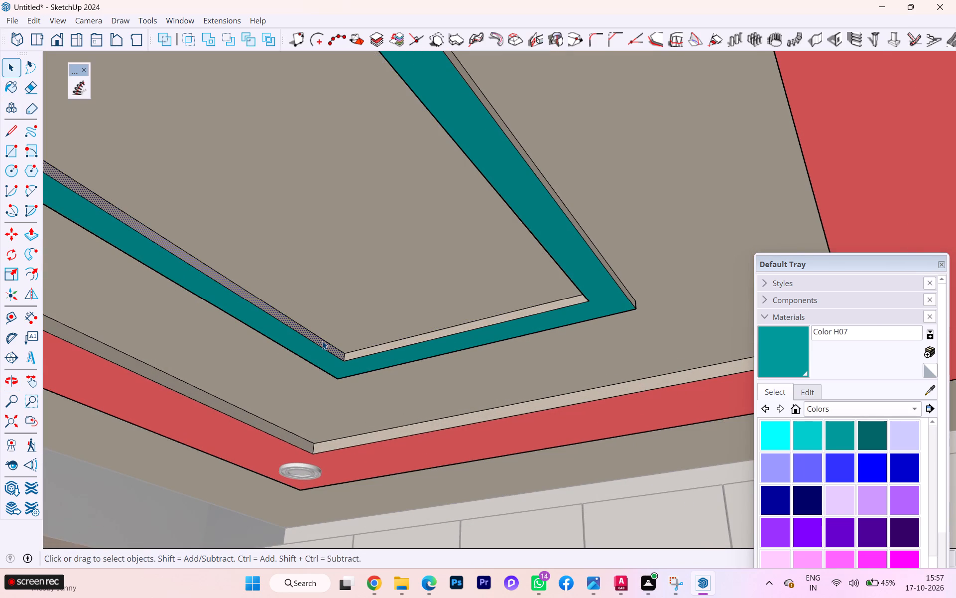
left_click(370, 351, "ctrl")
scroll(386, 350, "down", 1, "ctrl")
scroll(400, 352, "up", 3, "ctrl")
scroll(404, 353, "down", 1, "ctrl")
middle_click_drag(452, 314, 594, 309, "ctrl")
scroll(455, 313, "down", 1, "ctrl")
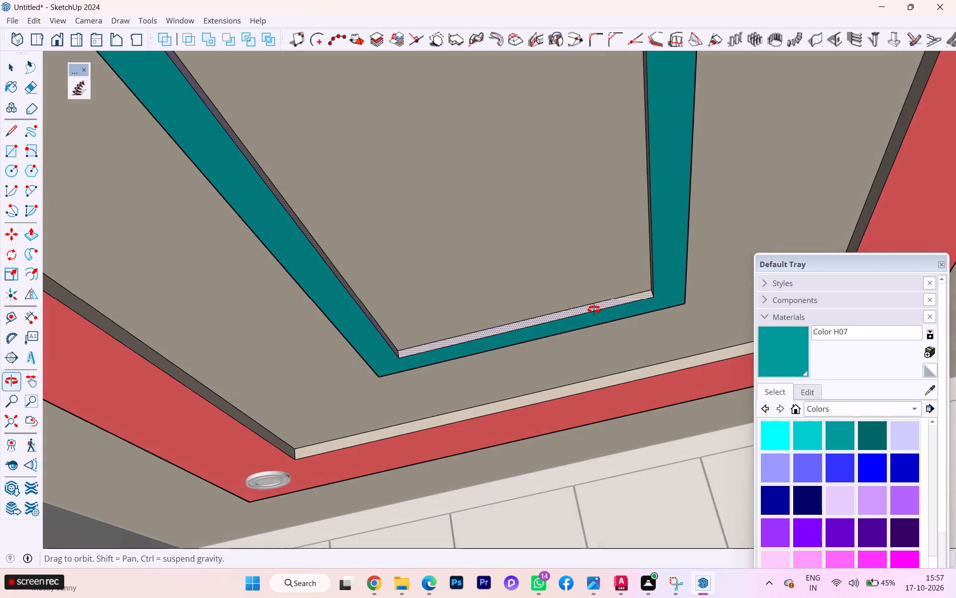
middle_click_drag(594, 309, 594, 310, "ctrl")
scroll(504, 284, "down", 2, "ctrl")
scroll(504, 283, "up", 1, "ctrl")
scroll(504, 283, "down", 2, "ctrl")
scroll(502, 283, "up", 3, "ctrl")
scroll(502, 283, "down", 3, "ctrl")
scroll(501, 285, "up", 1, "ctrl")
scroll(501, 285, "down", 5, "ctrl")
scroll(501, 287, "up", 1, "ctrl")
scroll(501, 287, "down", 1, "ctrl")
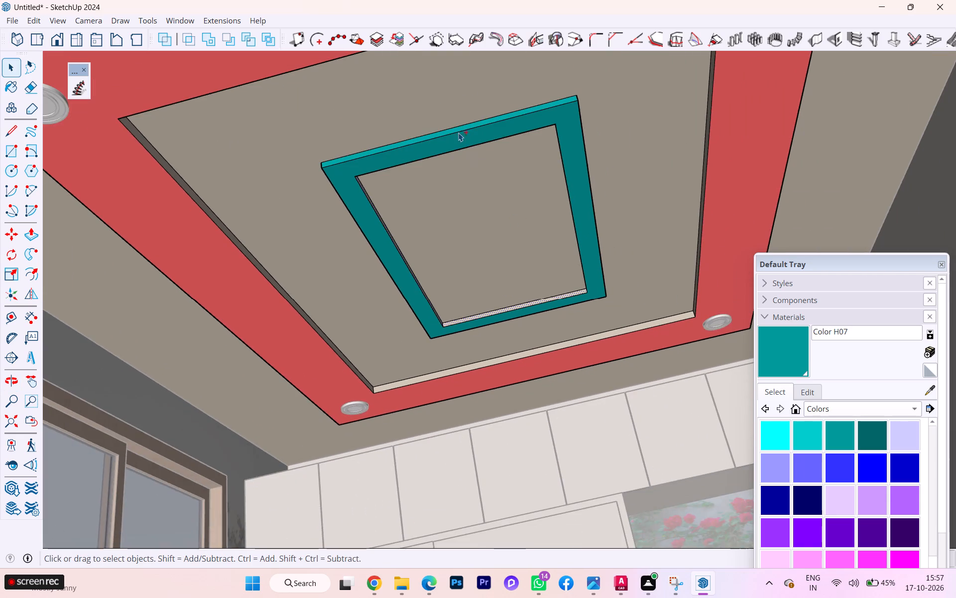
middle_click_drag(454, 124, 379, 77, "ctrl")
scroll(366, 113, "up", 4, "ctrl")
scroll(563, 184, "down", 1, "ctrl")
middle_click_drag(600, 187, 837, 218, "ctrl")
scroll(733, 189, "up", 3, "ctrl")
scroll(786, 182, "down", 1, "ctrl")
scroll(786, 182, "up", 1, "ctrl")
left_click(798, 186, "ctrl")
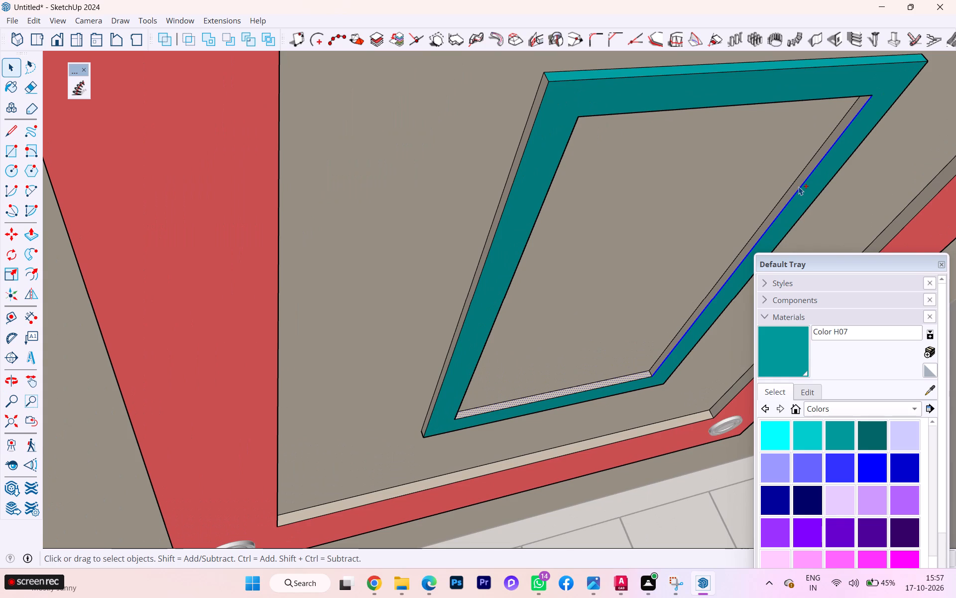
scroll(796, 187, "up", 5, "ctrl")
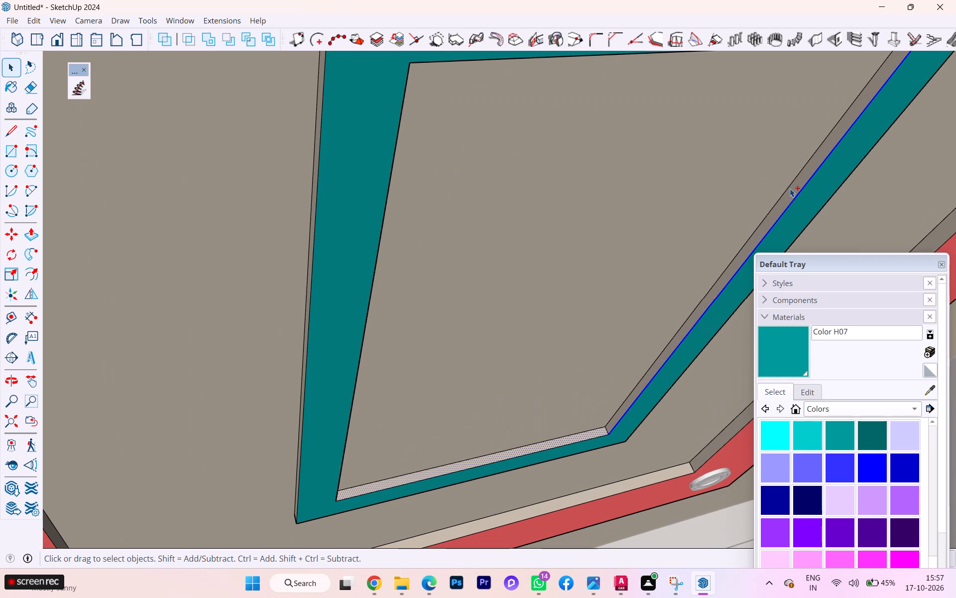
left_click(790, 195, "ctrl")
scroll(790, 196, "down", 2, "ctrl")
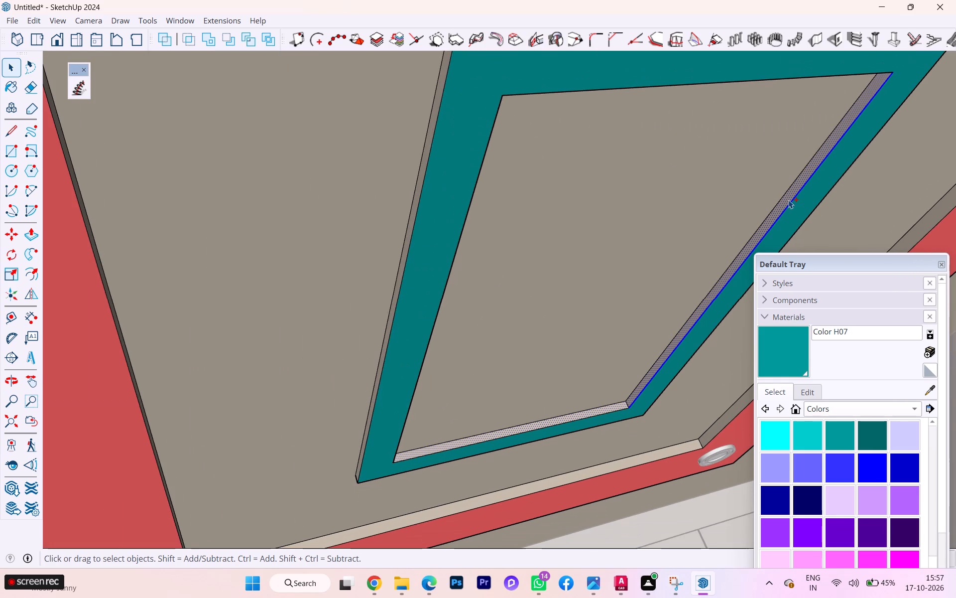
scroll(561, 279, "down", 3, "ctrl")
middle_click_drag(559, 279, 651, 303, "ctrl")
scroll(623, 292, "up", 1, "ctrl")
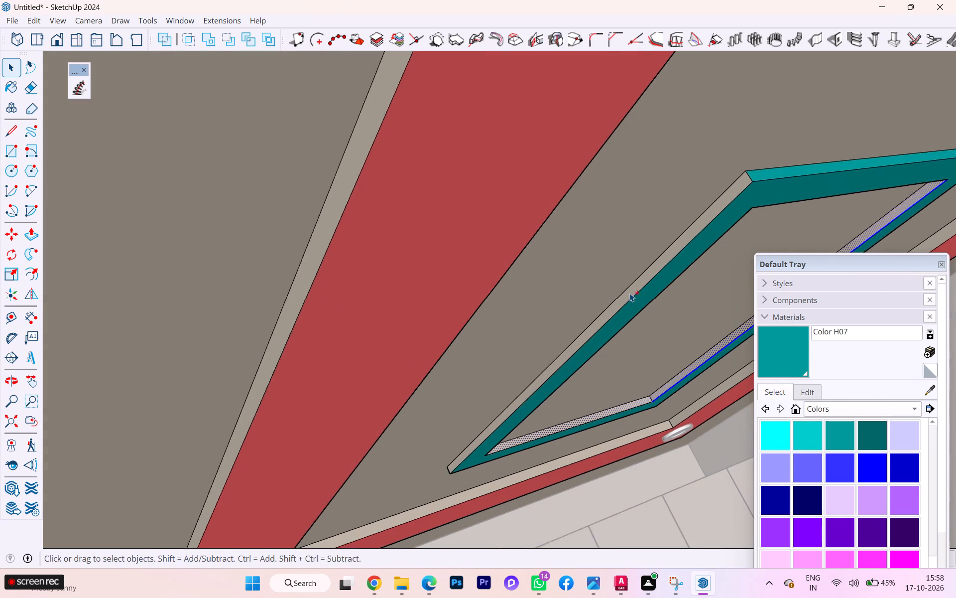
scroll(629, 293, "up", 2, "ctrl")
left_click(633, 288, "ctrl")
scroll(632, 288, "down", 1, "ctrl")
middle_click_drag(632, 288, 250, 330, "ctrl")
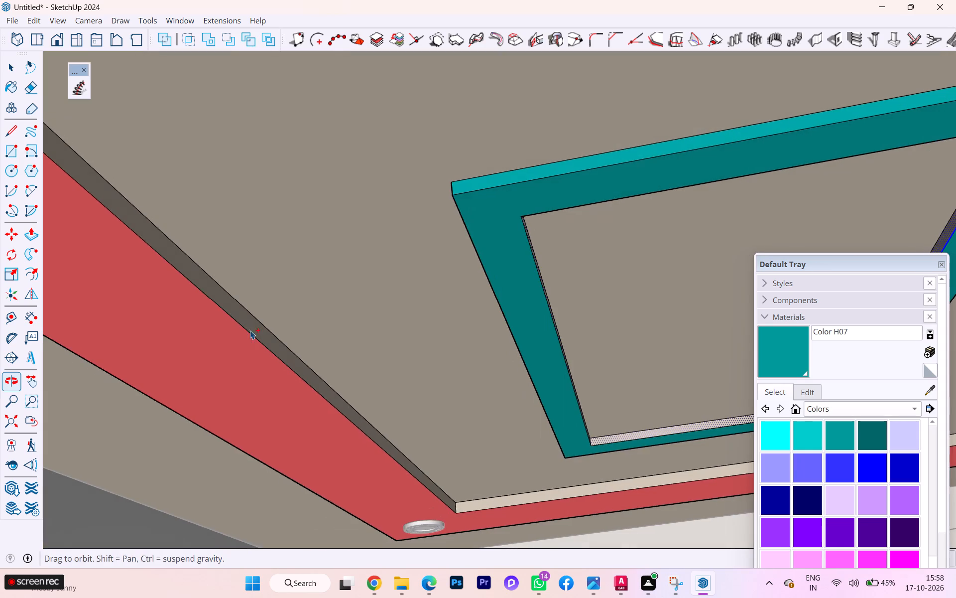
scroll(347, 255, "down", 3, "ctrl")
scroll(409, 258, "up", 1, "ctrl")
scroll(409, 258, "down", 1, "ctrl")
scroll(410, 258, "up", 1, "ctrl")
scroll(410, 258, "down", 2, "ctrl")
scroll(513, 263, "down", 2, "ctrl")
middle_click_drag(506, 268, 270, 327, "ctrl")
scroll(536, 278, "up", 1, "ctrl")
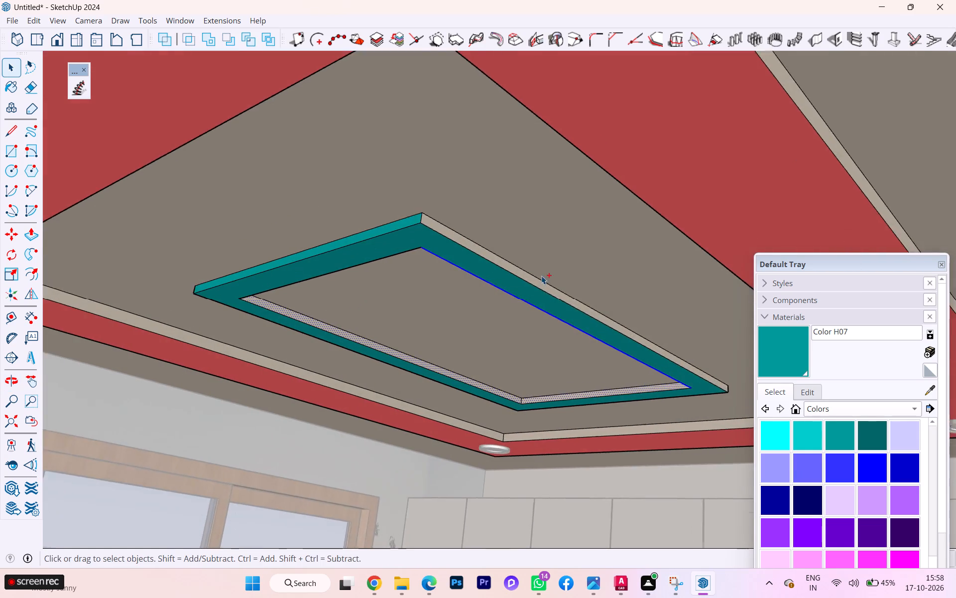
scroll(541, 276, "up", 2, "ctrl")
left_click(533, 283, "ctrl")
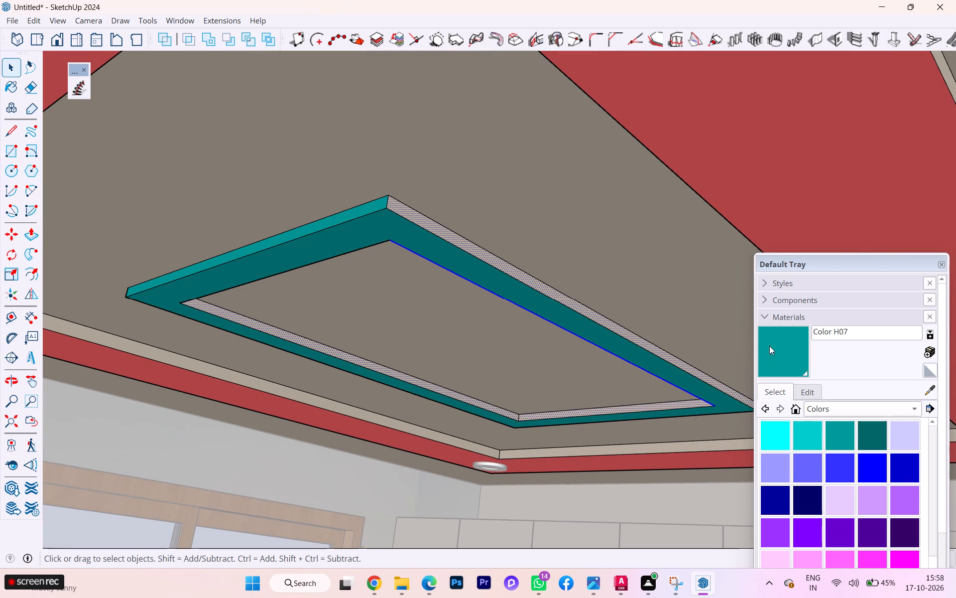
left_click(769, 345, "ctrl")
left_click(614, 329)
scroll(498, 274, "down", 1)
scroll(498, 274, "up", 2)
scroll(498, 274, "down", 2)
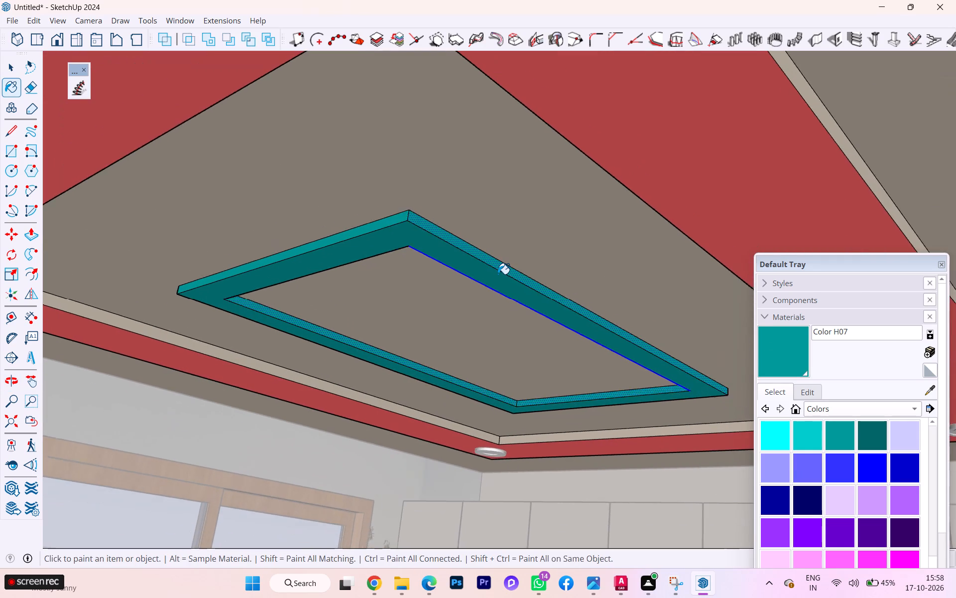
scroll(498, 274, "down", 7)
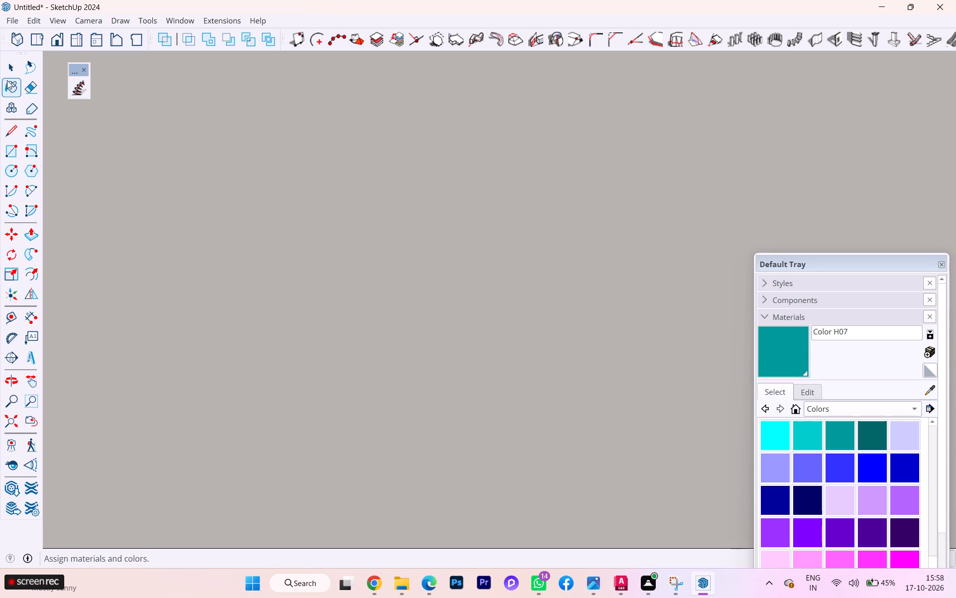
left_click(7, 72)
scroll(384, 135, "down", 4)
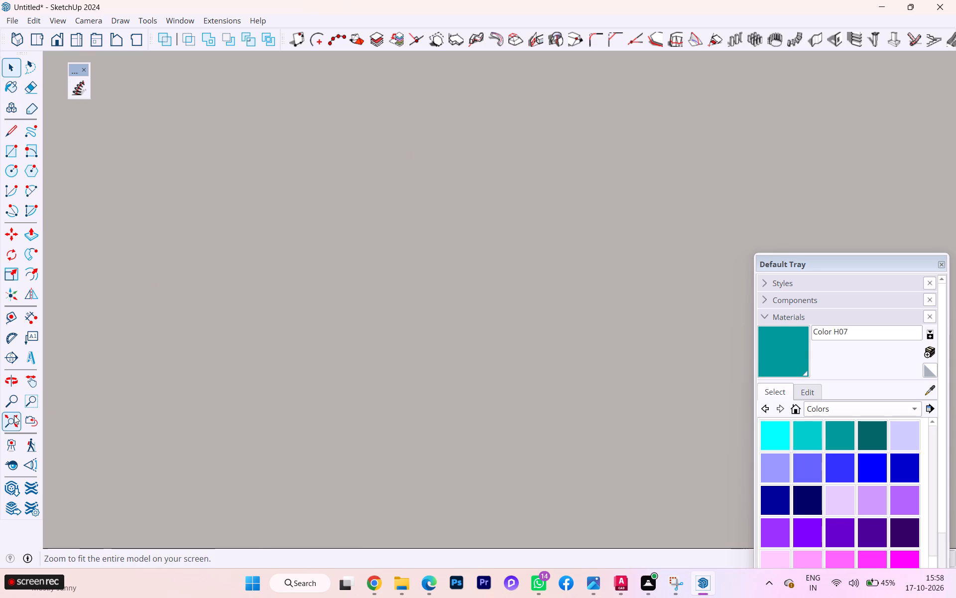
left_click(14, 416)
left_click(153, 336)
Examine the ceiling with its painted border and central frame from below, within the room.
scroll(431, 294, "down", 1)
middle_click_drag(438, 296, 576, 360)
scroll(578, 282, "up", 1)
scroll(578, 281, "down", 1)
scroll(578, 279, "up", 2)
scroll(572, 221, "down", 1)
scroll(572, 221, "up", 6)
scroll(561, 225, "down", 3)
scroll(561, 225, "up", 3)
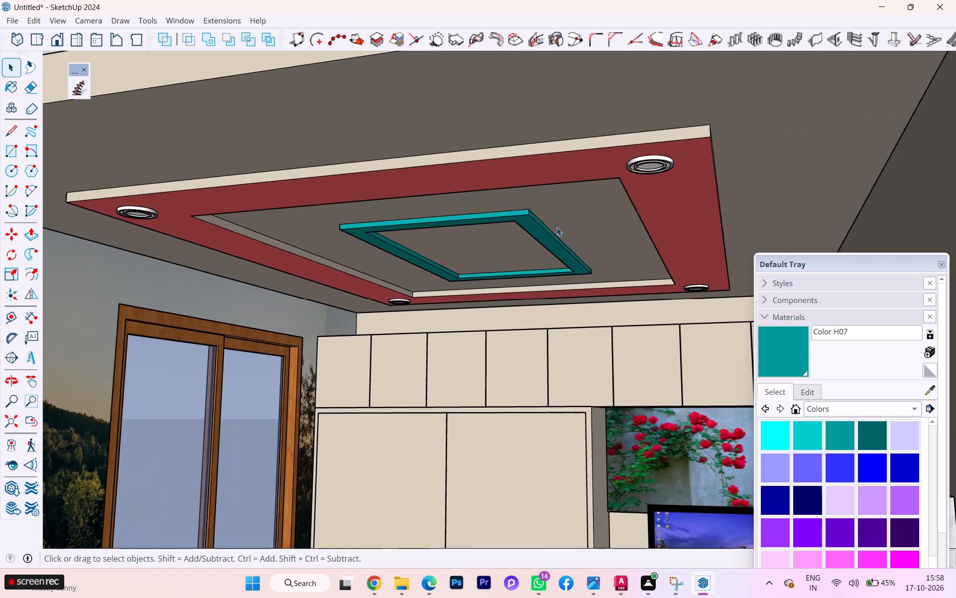
Paint the outer and inner side faces of the stepped ceiling's border with Color A03, and close the ceiling group.
scroll(551, 235, "up", 5)
scroll(527, 247, "down", 5)
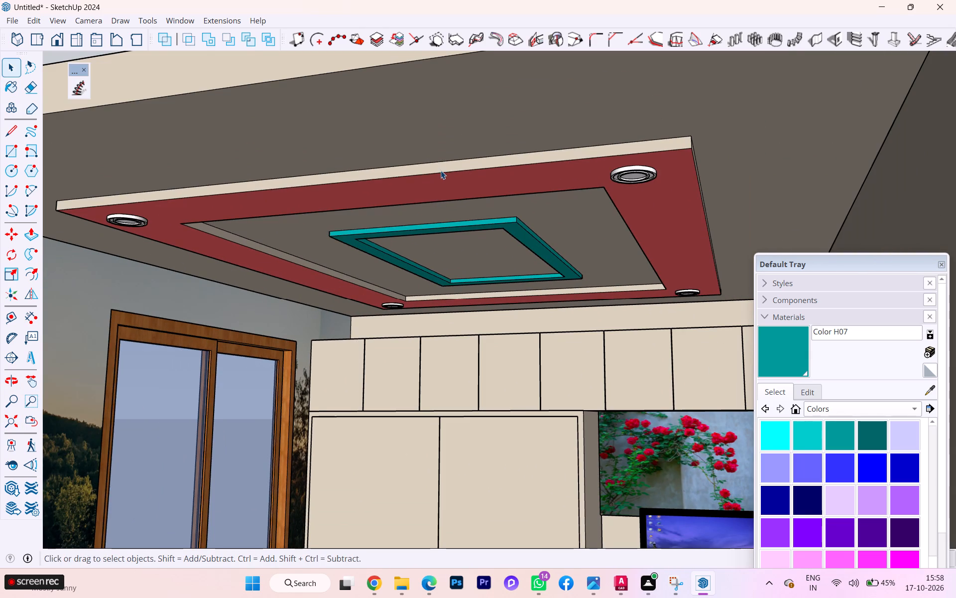
left_click(440, 163, "ctrl")
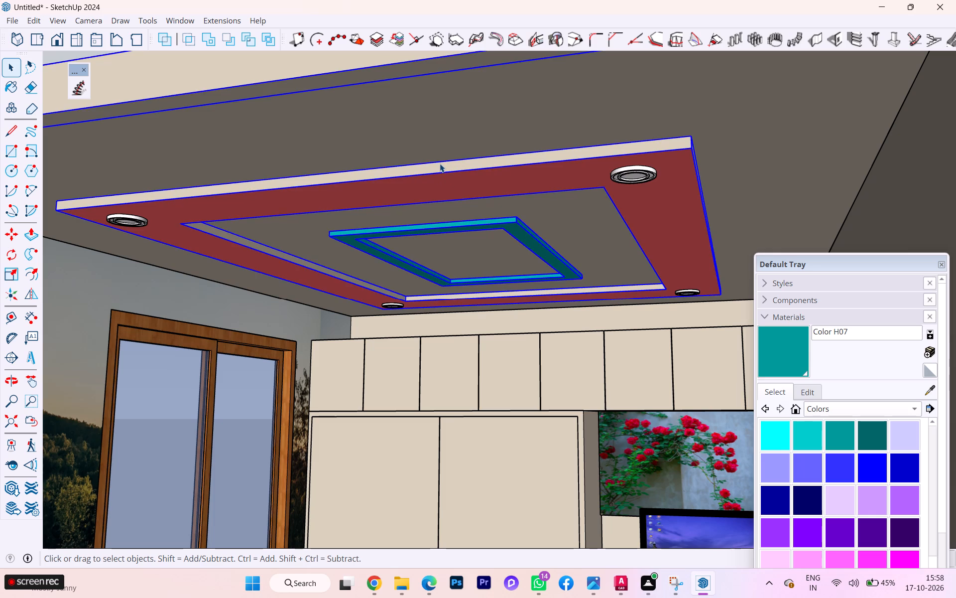
double_click(440, 163)
left_click(439, 165)
left_click(439, 165)
double_click(439, 165)
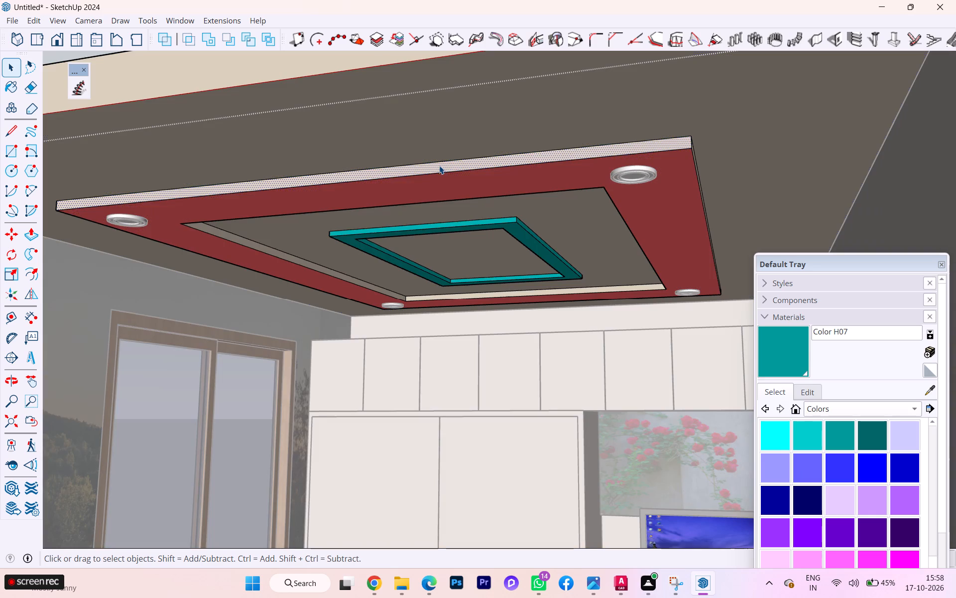
left_click(364, 285, "ctrl")
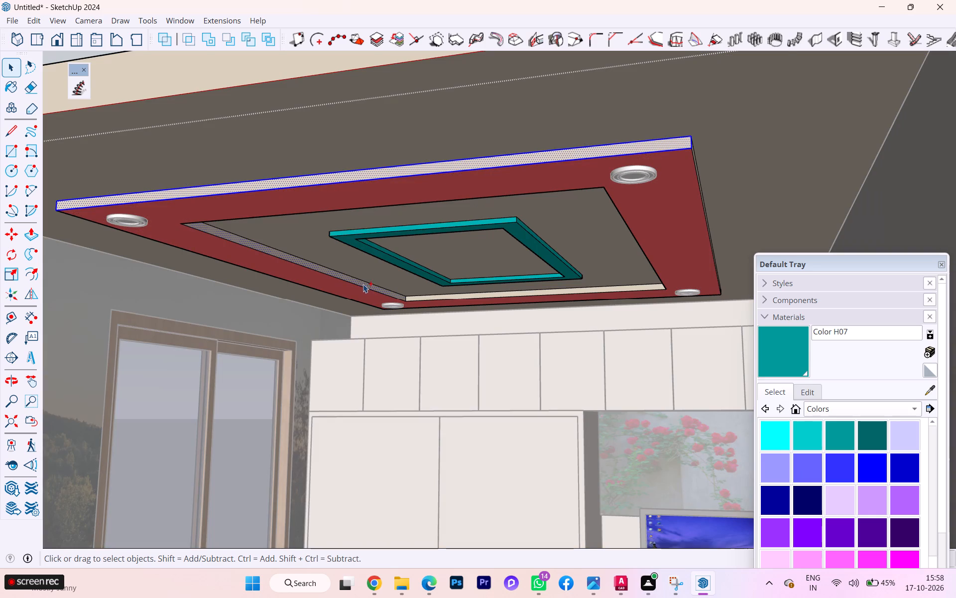
left_click(460, 295, "ctrl")
left_click(460, 295, "ctrl")
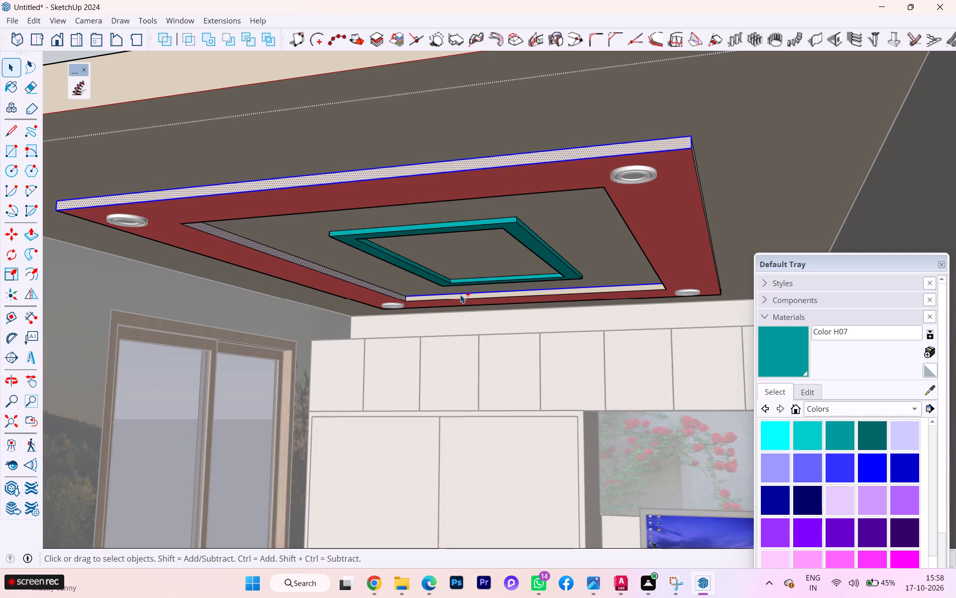
double_click(460, 295, "ctrl")
middle_click_drag(658, 229, 622, 245, "ctrl")
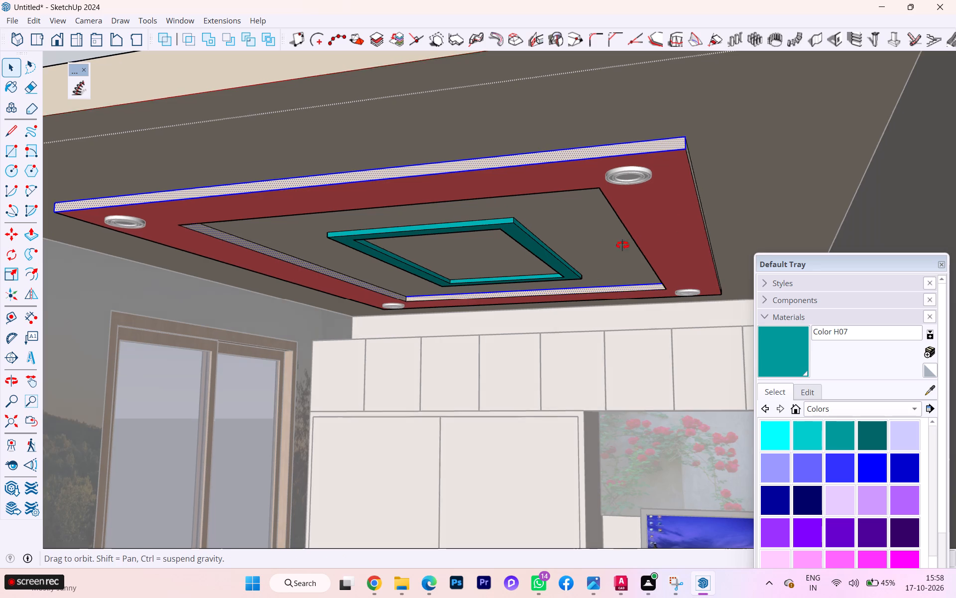
middle_click_drag(622, 245, 584, 264, "ctrl")
scroll(605, 259, "up", 2)
scroll(605, 259, "down", 1)
scroll(605, 259, "up", 4)
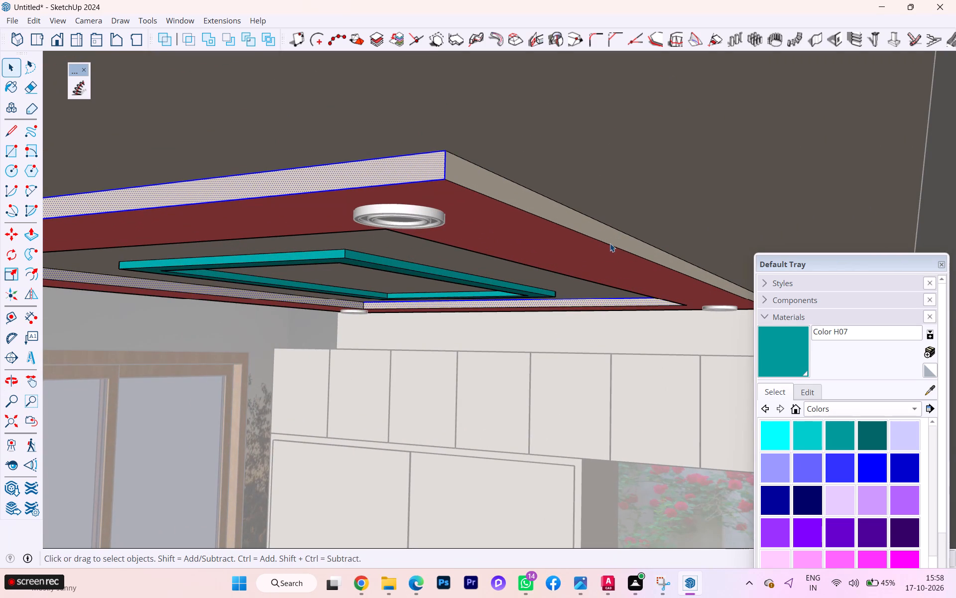
double_click(606, 232, "ctrl")
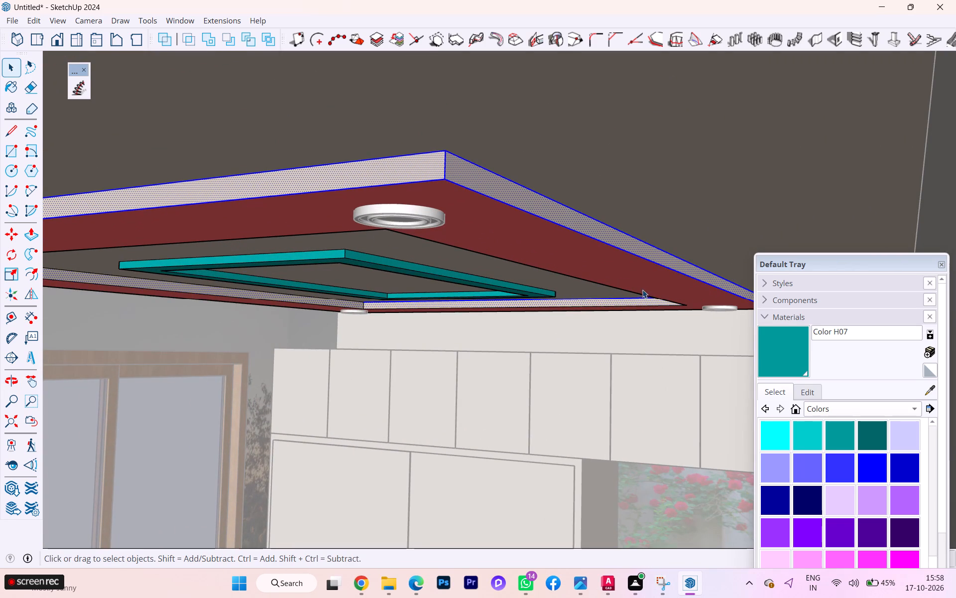
scroll(642, 290, "down", 1)
middle_click_drag(643, 295, 690, 279)
scroll(497, 313, "up", 1)
scroll(495, 315, "down", 1)
scroll(494, 315, "up", 3)
scroll(325, 316, "down", 2, "ctrl")
scroll(325, 316, "up", 3, "ctrl")
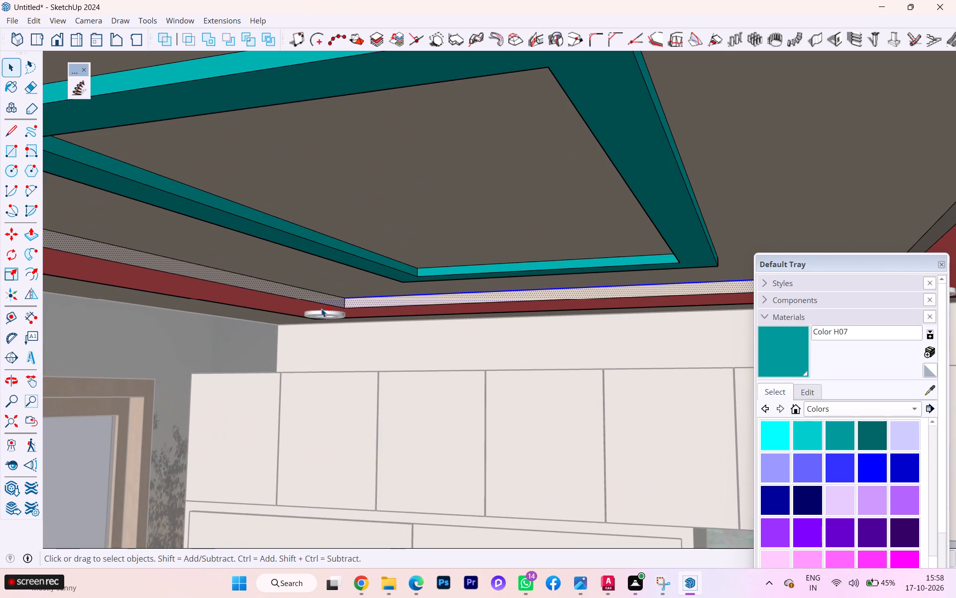
double_click(321, 302, "ctrl")
double_click(398, 299, "ctrl")
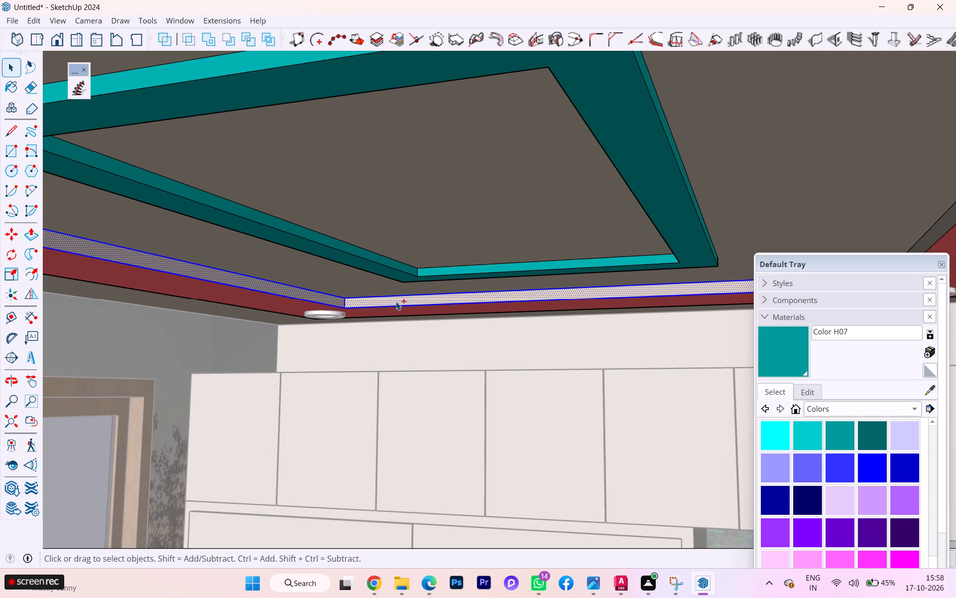
scroll(432, 271, "down", 5, "ctrl")
middle_click_drag(537, 279, 746, 267, "ctrl")
scroll(753, 260, "up", 3, "ctrl")
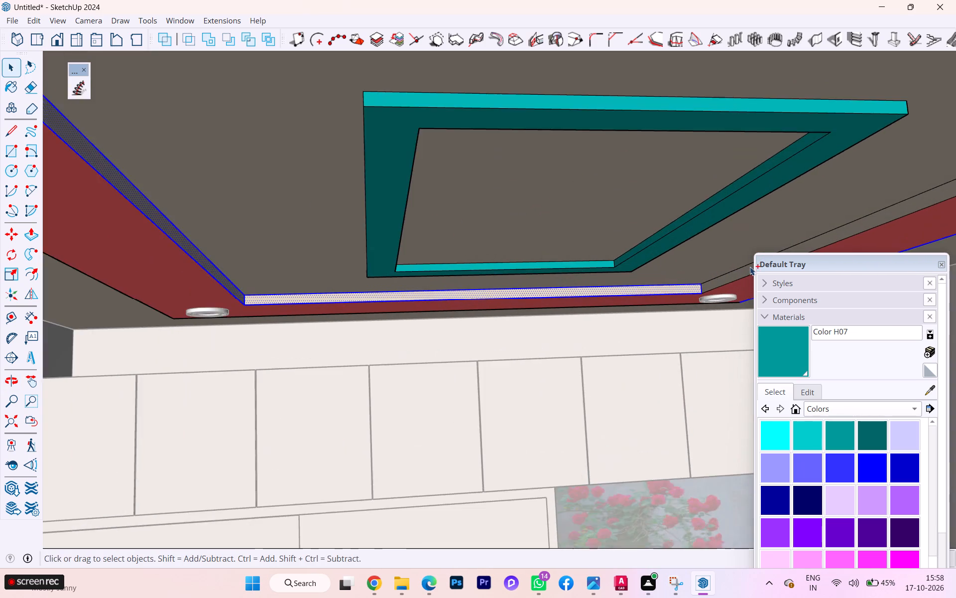
scroll(730, 280, "up", 3, "ctrl")
scroll(646, 287, "down", 6, "ctrl")
scroll(700, 279, "up", 2, "ctrl")
double_click(704, 281, "ctrl")
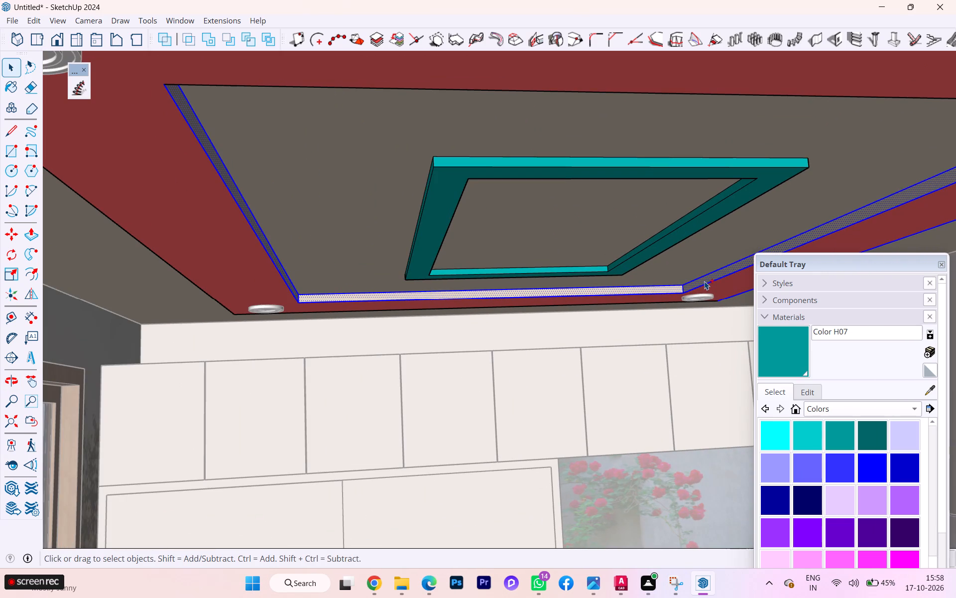
scroll(460, 269, "down", 3, "ctrl")
middle_click_drag(364, 269, 488, 274, "ctrl")
scroll(441, 232, "up", 3, "ctrl")
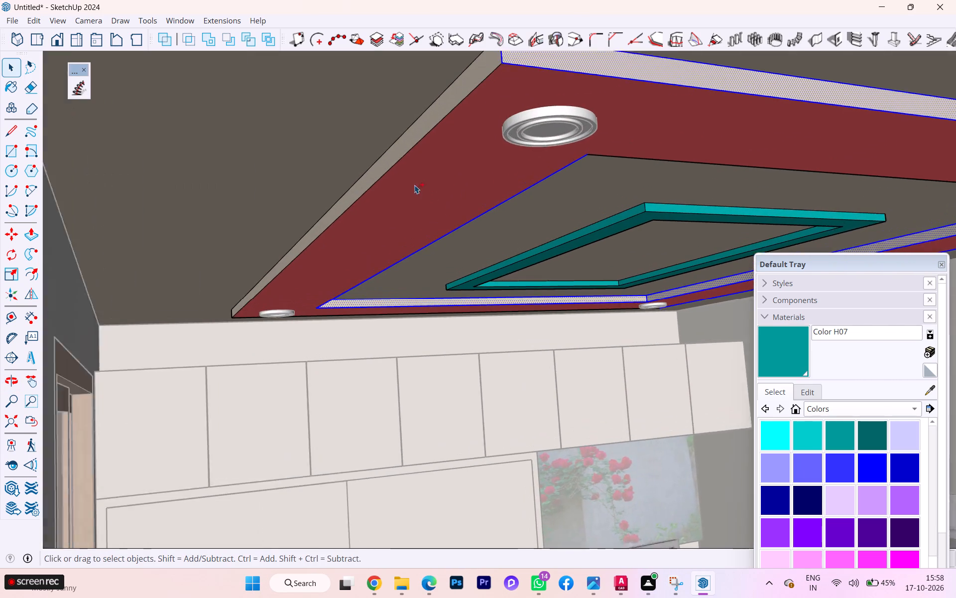
scroll(414, 185, "up", 1, "ctrl")
double_click(369, 172, "ctrl")
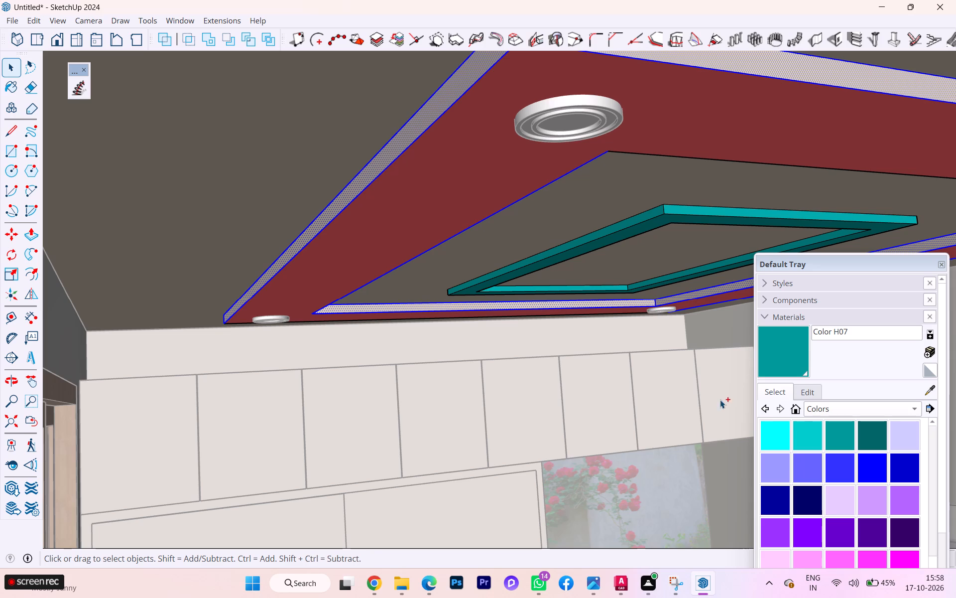
scroll(794, 447, "up", 1)
scroll(794, 448, "down", 2)
scroll(794, 448, "up", 4)
scroll(800, 448, "down", 1)
scroll(800, 448, "up", 6)
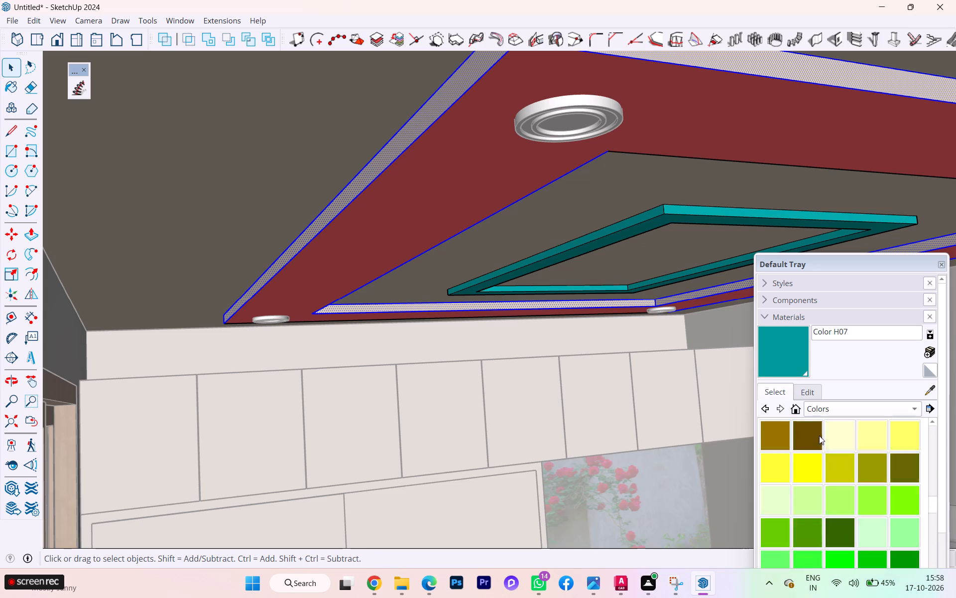
scroll(819, 436, "up", 1)
scroll(819, 436, "down", 1)
scroll(819, 436, "up", 3)
scroll(824, 433, "down", 1)
scroll(824, 433, "up", 4)
scroll(824, 433, "down", 1)
scroll(840, 440, "up", 2)
scroll(840, 440, "down", 3)
scroll(840, 440, "up", 9)
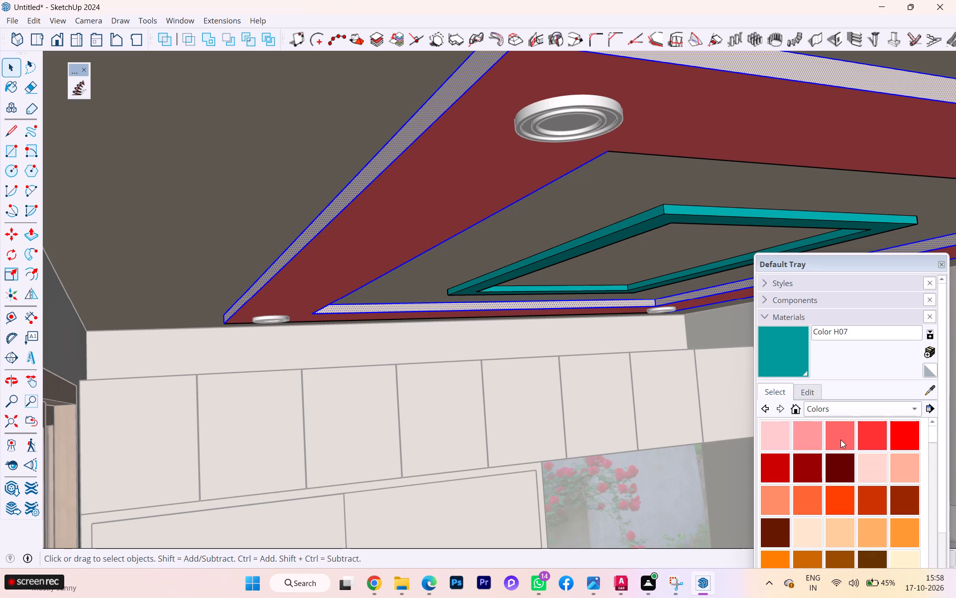
scroll(840, 440, "up", 3)
left_click(840, 440)
left_click(383, 163)
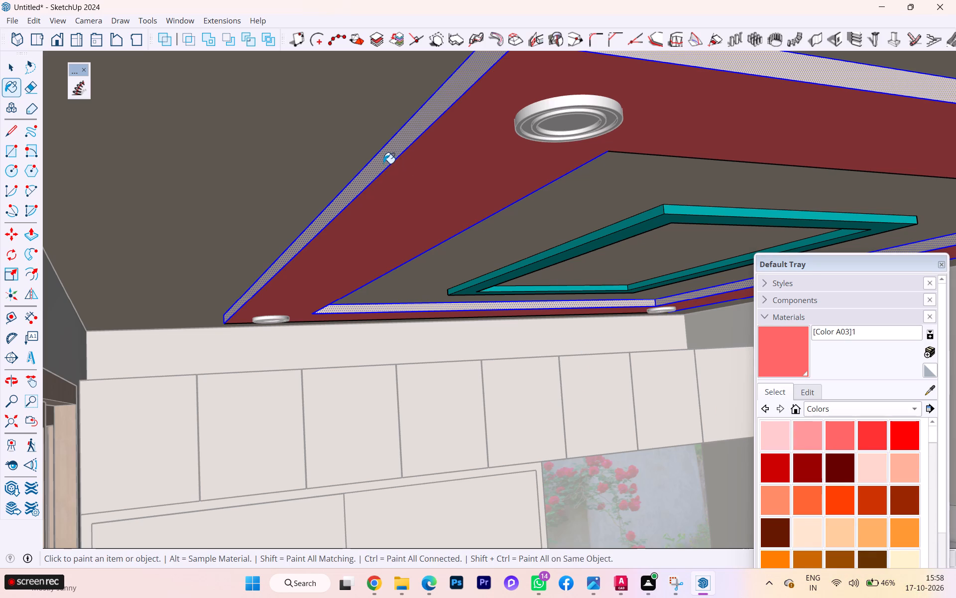
scroll(441, 232, "down", 8)
key("space")
left_click(148, 269)
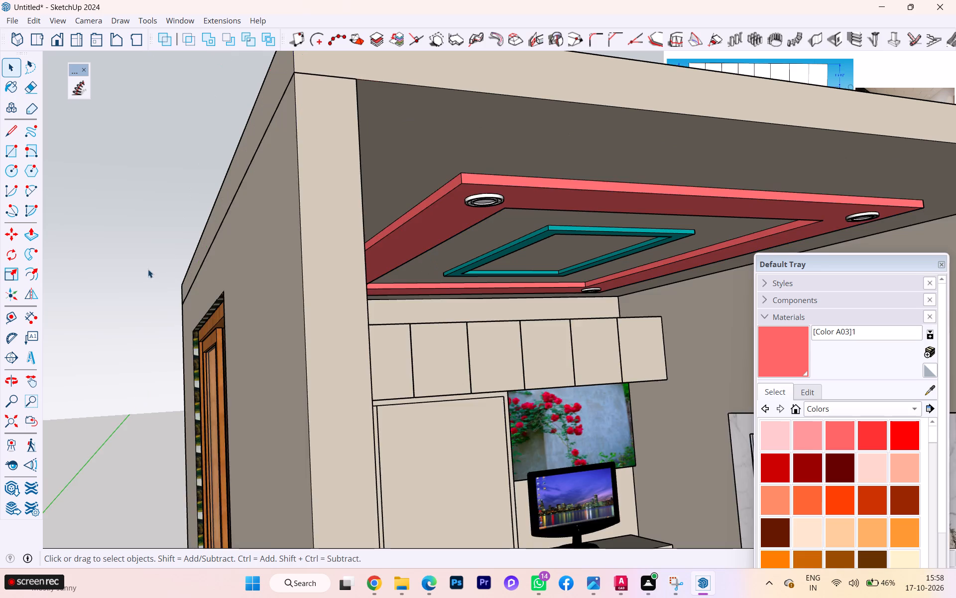
Open a corner ceiling spotlight for editing and paint its central lens face with Color E03 from the Colors collection.
scroll(346, 273, "down", 2)
middle_click_drag(411, 280, 211, 182)
scroll(476, 258, "up", 2)
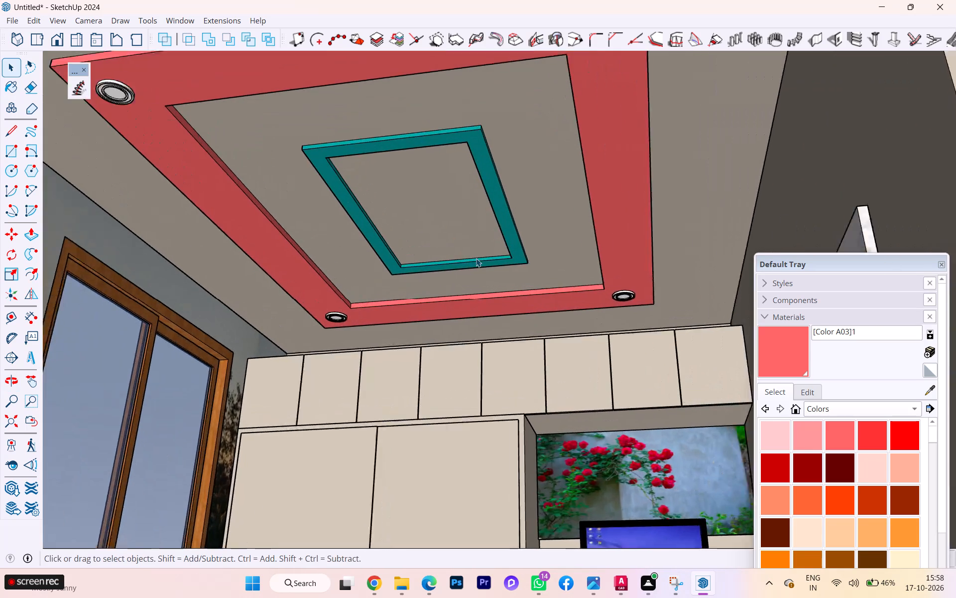
scroll(476, 258, "up", 1)
scroll(476, 258, "down", 1)
scroll(476, 258, "up", 1)
scroll(476, 258, "down", 1)
scroll(476, 258, "up", 1)
scroll(477, 259, "down", 5)
scroll(510, 287, "up", 4)
scroll(554, 295, "down", 1)
scroll(559, 297, "up", 8)
scroll(594, 296, "down", 1)
scroll(595, 296, "up", 2)
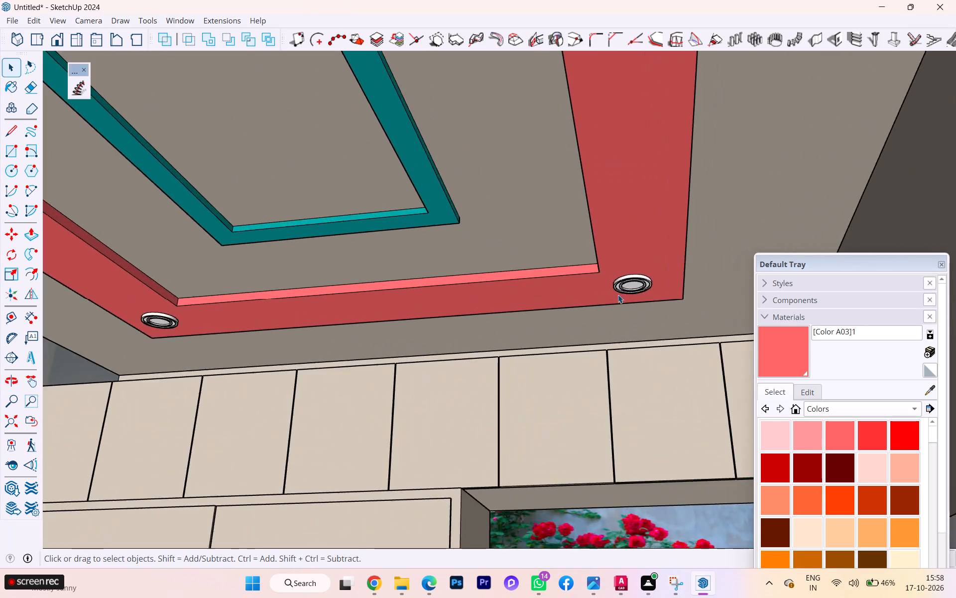
scroll(618, 295, "up", 10)
scroll(611, 275, "down", 3)
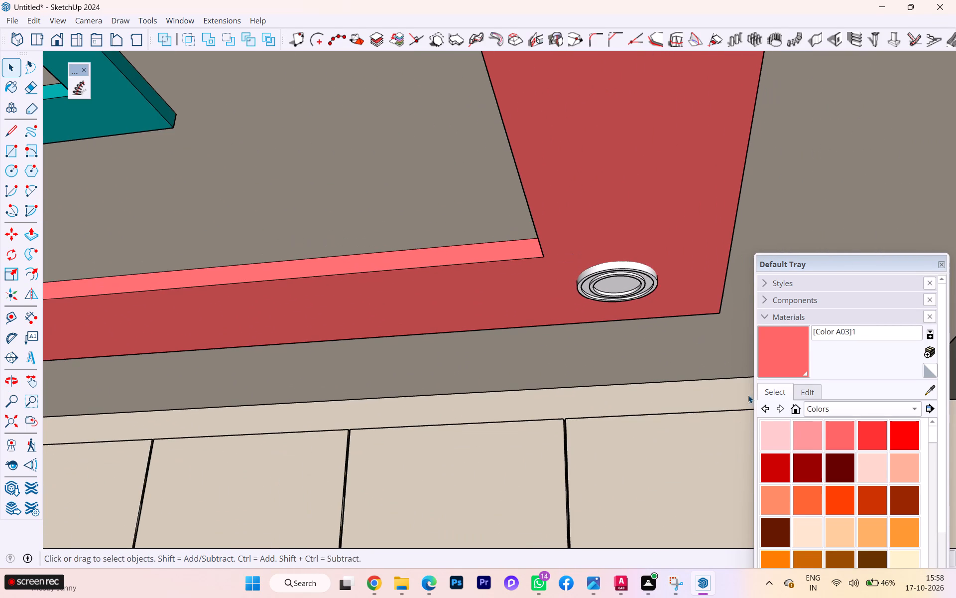
scroll(794, 410, "down", 3)
scroll(832, 420, "up", 3)
scroll(832, 420, "down", 4)
scroll(839, 430, "up", 1)
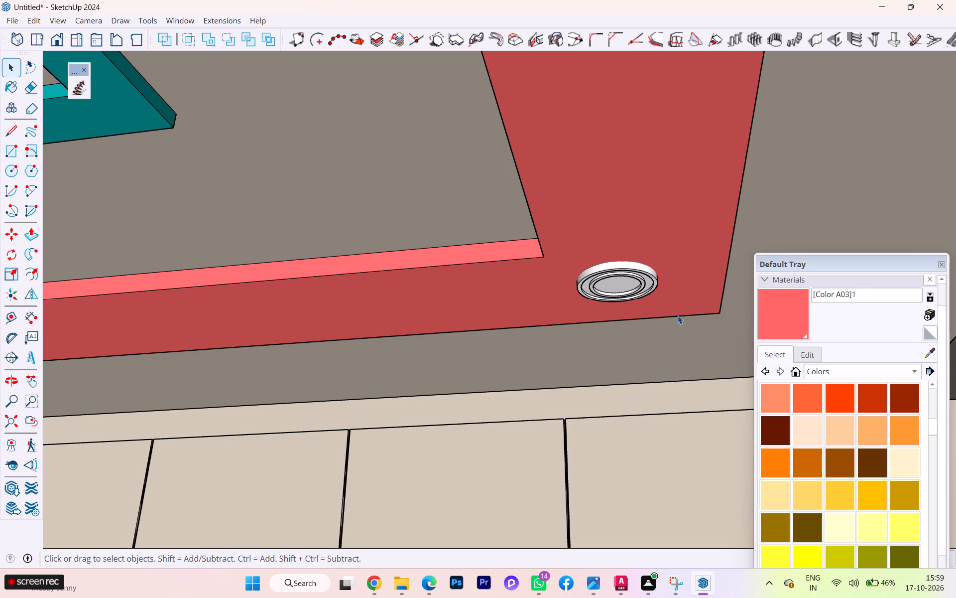
left_click(610, 283)
double_click(618, 285)
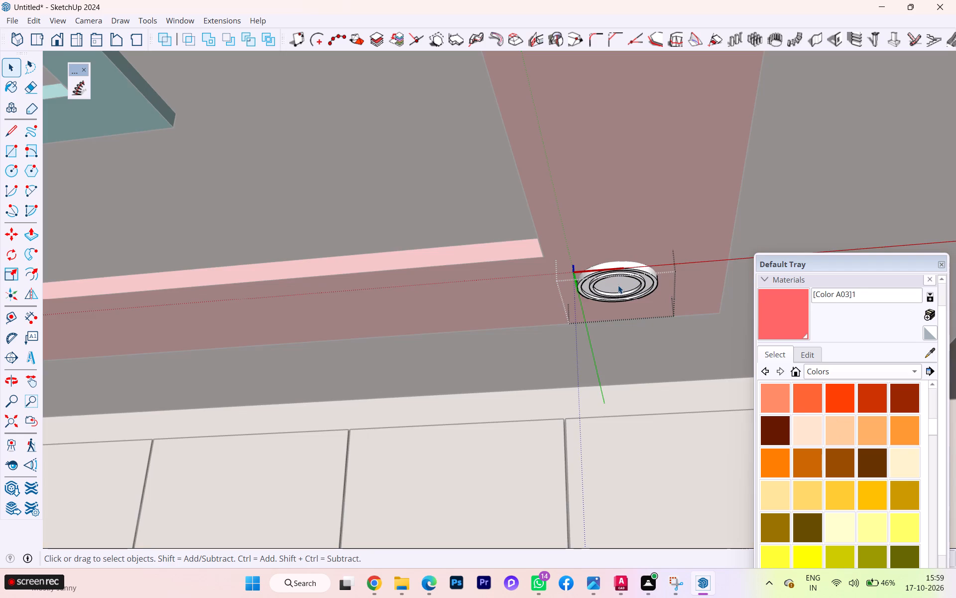
left_click(618, 285)
scroll(869, 424, "down", 4)
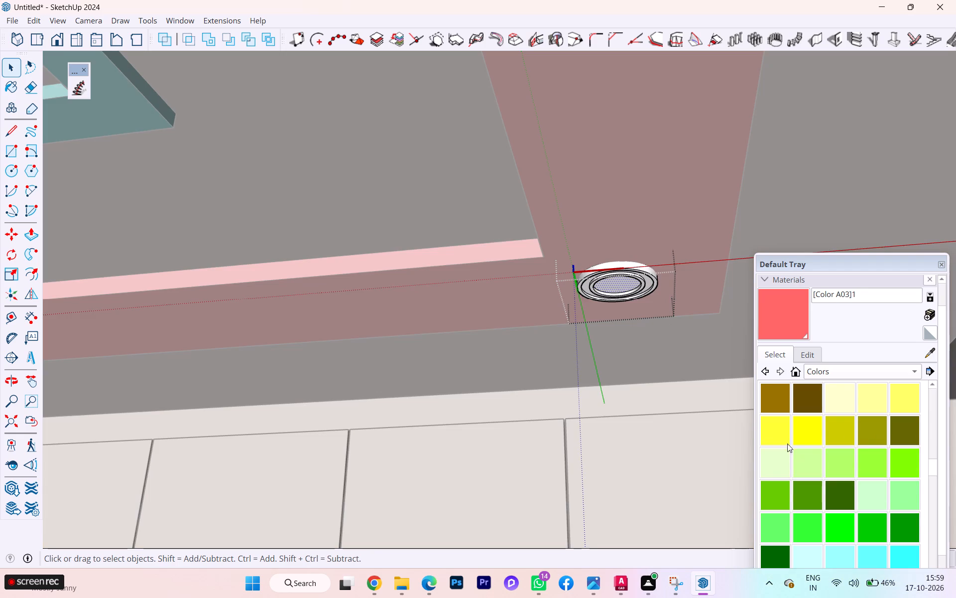
scroll(803, 430, "down", 2)
scroll(858, 436, "down", 1)
scroll(866, 449, "up", 2)
scroll(867, 449, "down", 1)
scroll(867, 450, "up", 8)
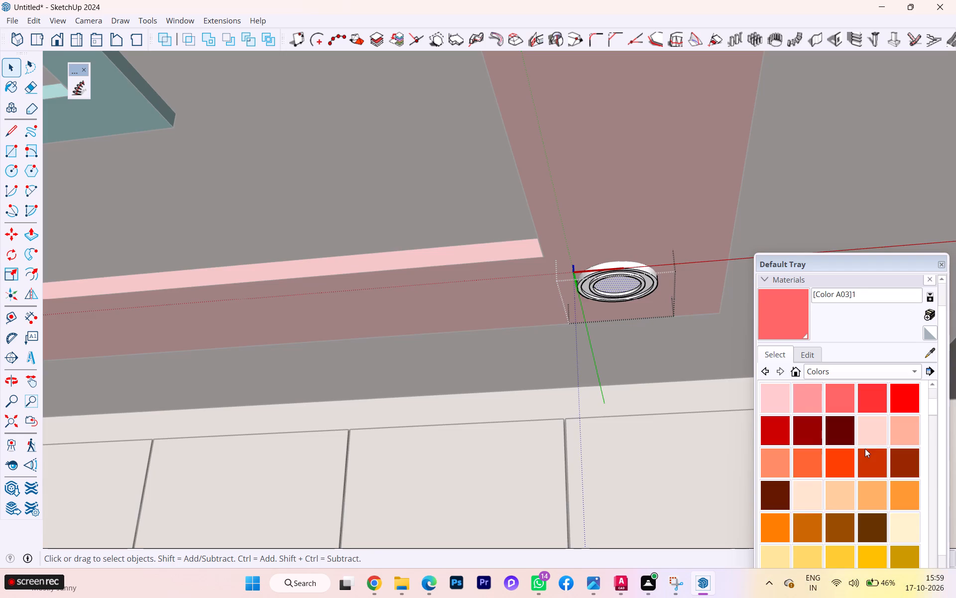
scroll(865, 450, "down", 2)
scroll(865, 450, "up", 2)
scroll(865, 450, "down", 2)
scroll(873, 457, "up", 1)
scroll(874, 458, "down", 1)
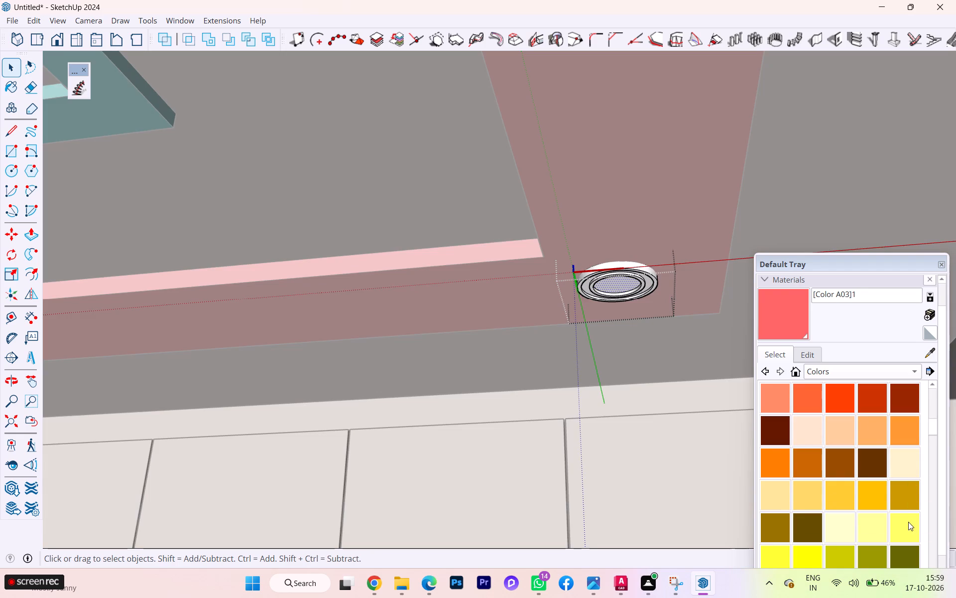
left_click(908, 522)
left_click(615, 289)
Paint the spotlight's ring face around the lens with Color E03, and close the spotlight component.
scroll(671, 302, "down", 7)
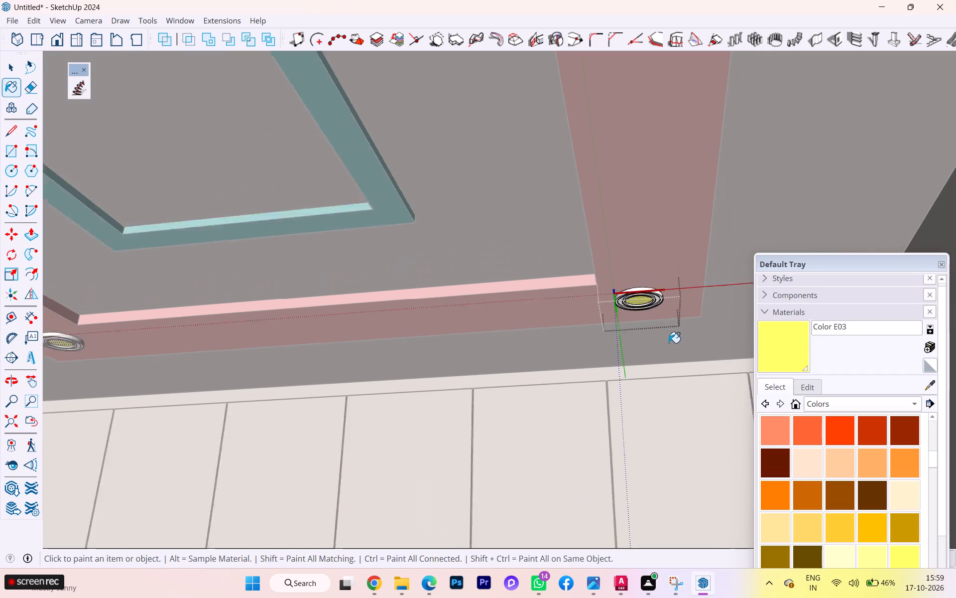
scroll(669, 343, "down", 4)
scroll(645, 357, "up", 2)
scroll(645, 358, "down", 2)
scroll(660, 305, "up", 6)
scroll(661, 304, "down", 1)
scroll(661, 304, "up", 3)
scroll(657, 313, "down", 2)
scroll(654, 316, "up", 13)
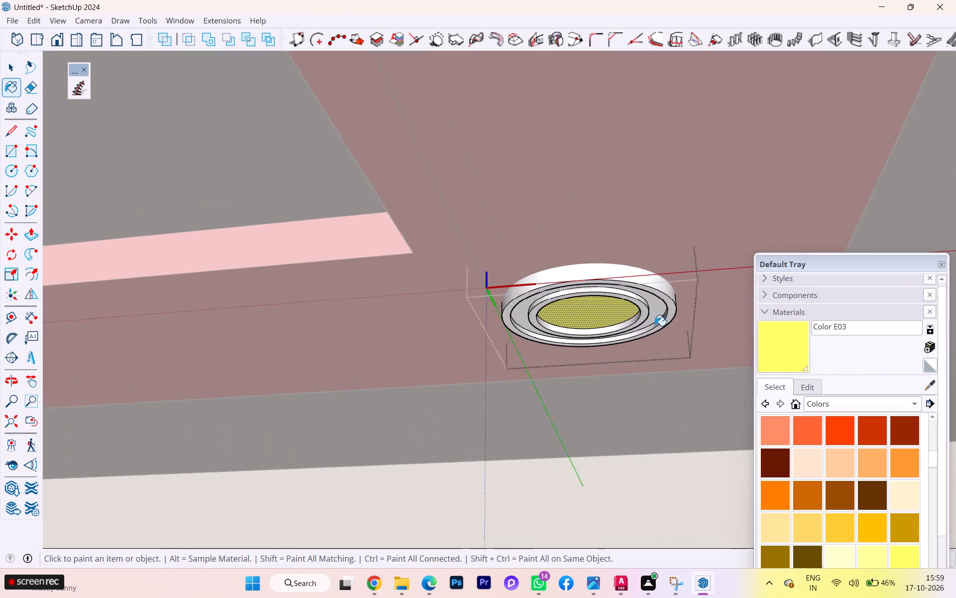
scroll(655, 326, "up", 3)
left_click(653, 306)
scroll(655, 313, "down", 10)
scroll(665, 370, "up", 2)
scroll(665, 370, "down", 7)
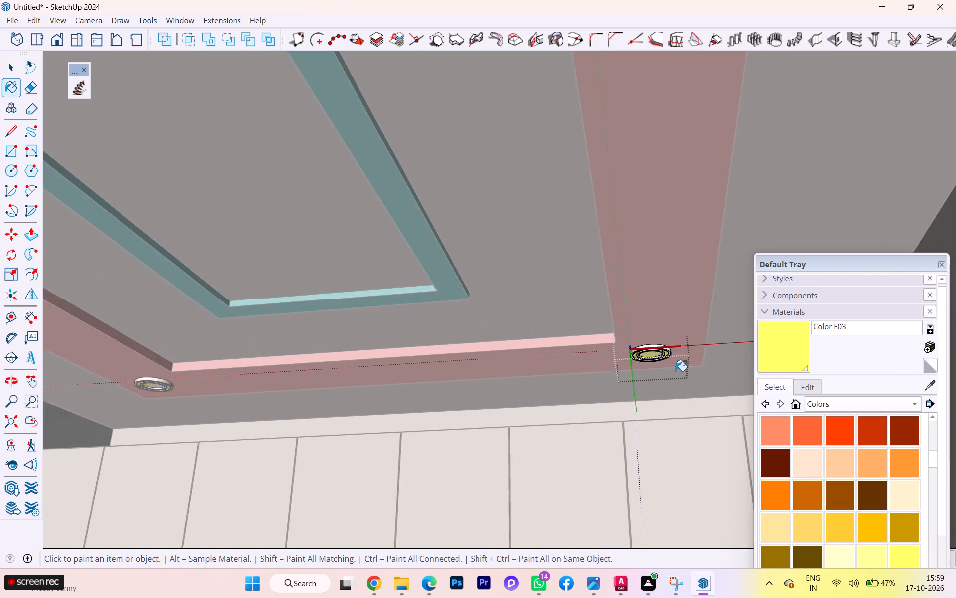
scroll(675, 371, "down", 3)
scroll(679, 372, "up", 4)
scroll(679, 372, "down", 1)
scroll(679, 372, "up", 1)
scroll(679, 372, "down", 7)
key("space")
scroll(496, 341, "down", 5)
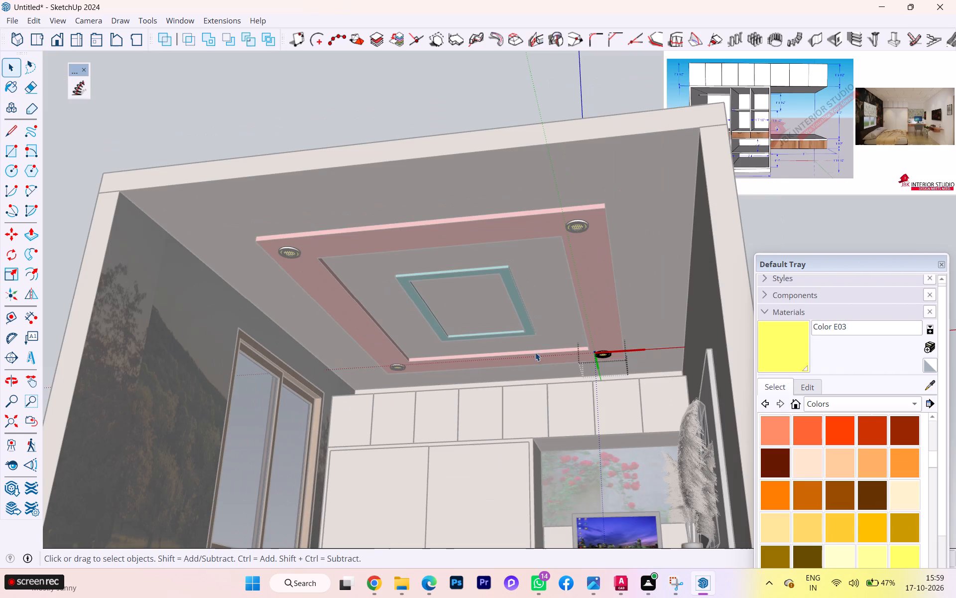
left_click(751, 224)
Examine the painted ceiling and spotlights, and the whole furnished bedroom from its open front.
scroll(601, 277, "up", 3)
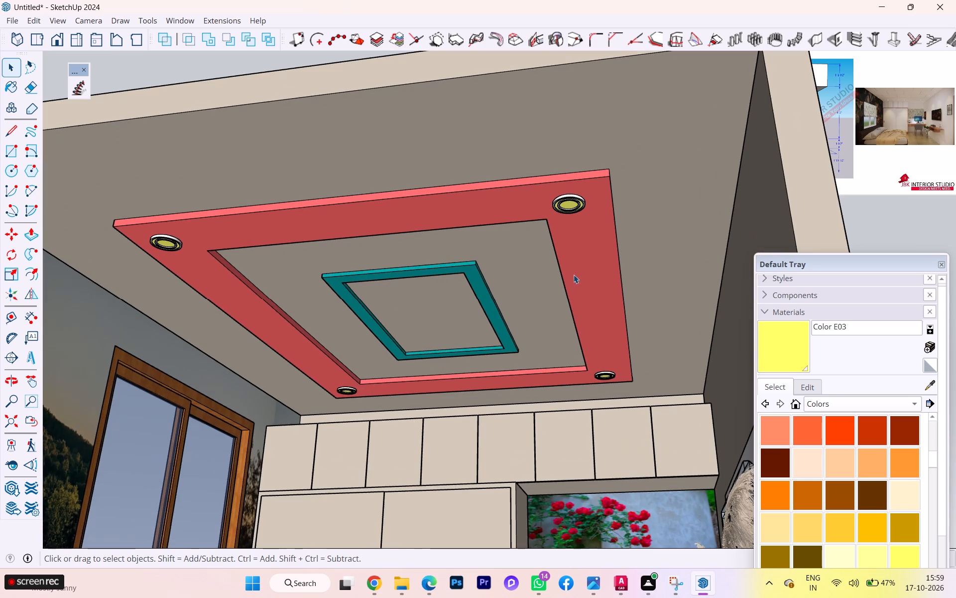
scroll(352, 273, "down", 5)
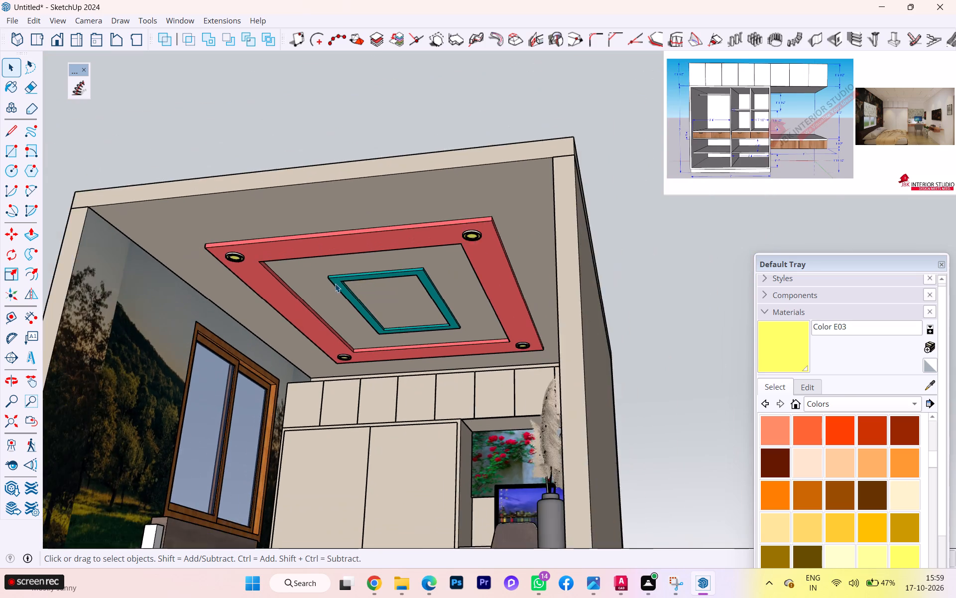
scroll(335, 284, "down", 2)
middle_click_drag(341, 287, 381, 367)
scroll(333, 250, "down", 1)
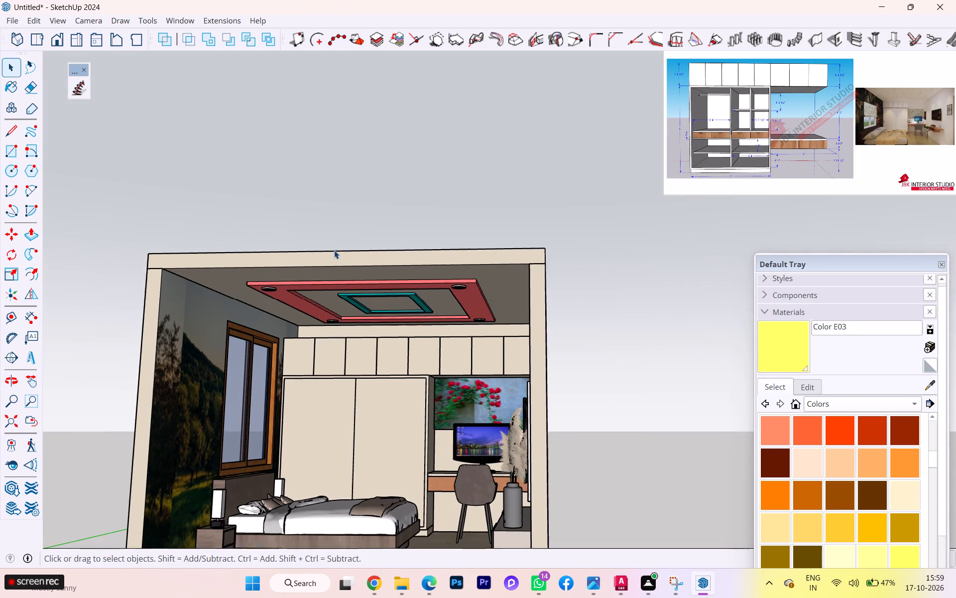
scroll(330, 262, "down", 2)
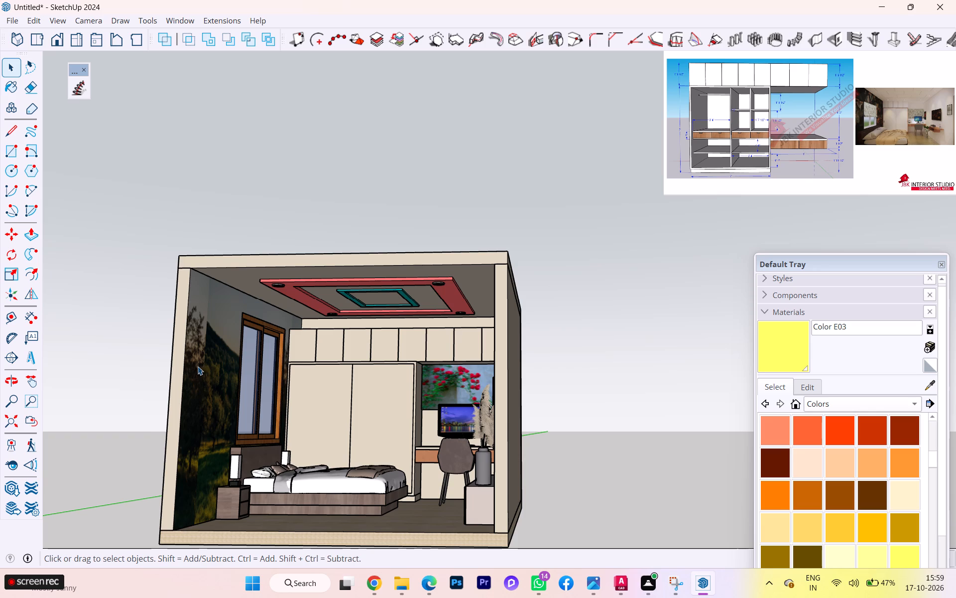
scroll(199, 368, "up", 3)
scroll(118, 256, "down", 1)
scroll(118, 256, "up", 2)
scroll(147, 130, "down", 3)
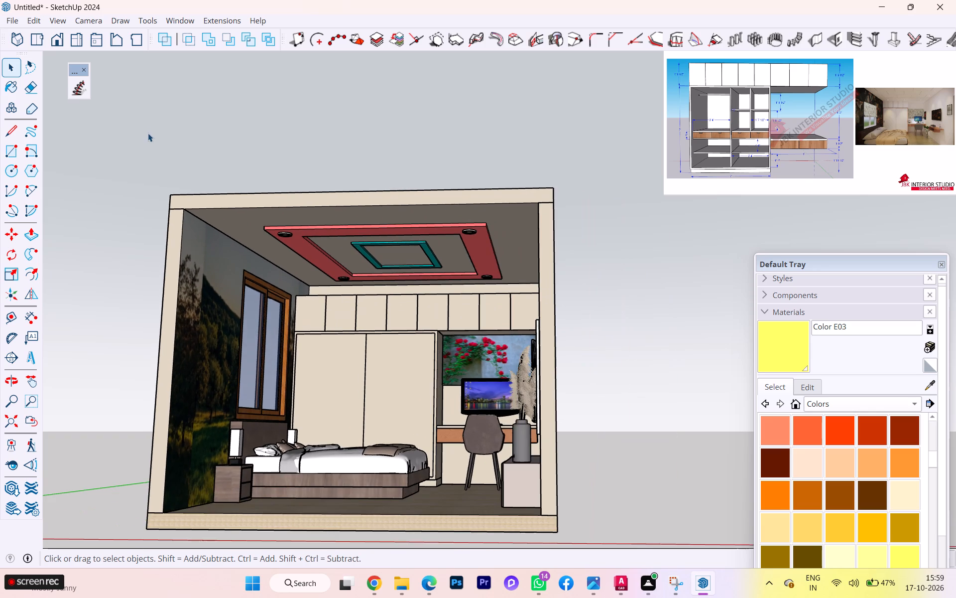
Examine the furnished bedroom from its open front, including the coloured ceiling and spotlights, the window wall, bed, wardrobe and TV unit.
scroll(236, 289, "down", 3)
middle_click_drag(246, 376, 293, 448)
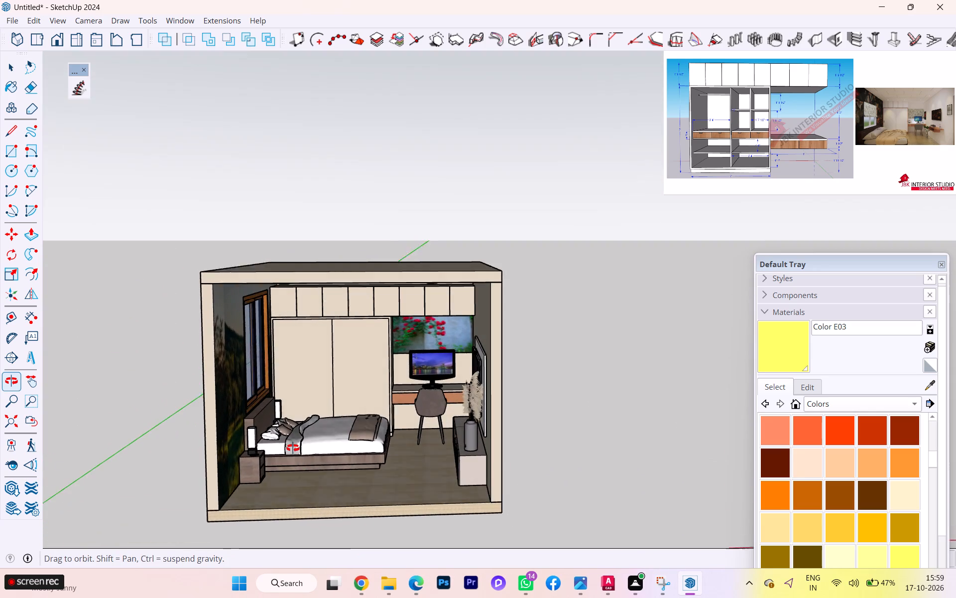
middle_click_drag(293, 448, 292, 447)
scroll(278, 410, "up", 1)
scroll(278, 410, "down", 1)
scroll(278, 410, "up", 2)
scroll(679, 310, "down", 1)
middle_click_drag(700, 312, 691, 299)
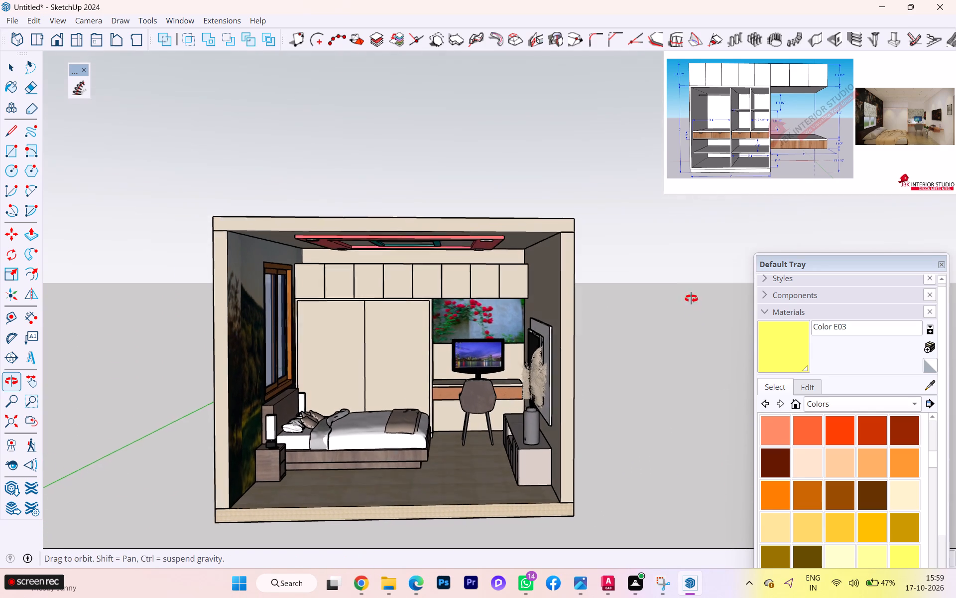
middle_click_drag(691, 299, 690, 297)
scroll(361, 277, "up", 3)
scroll(365, 274, "down", 1)
scroll(365, 274, "up", 1)
scroll(366, 274, "down", 1)
scroll(369, 278, "up", 2)
middle_click_drag(376, 271, 385, 237)
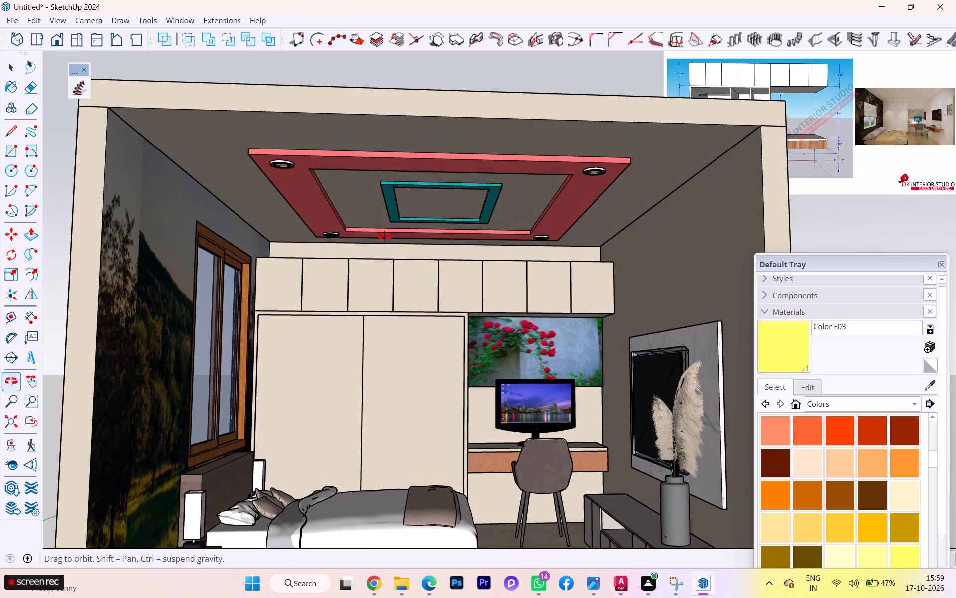
middle_click_drag(385, 237, 384, 216)
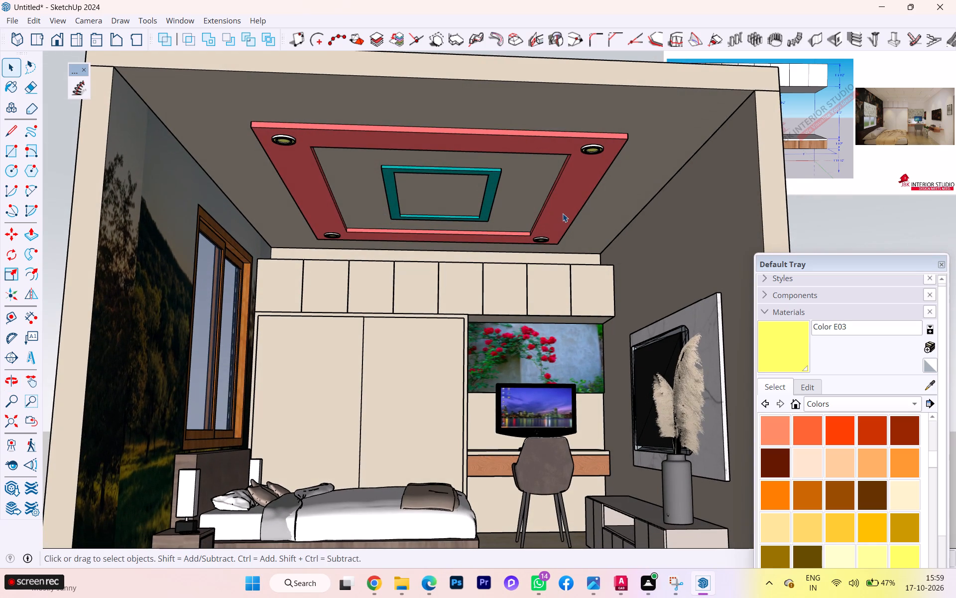
scroll(568, 224, "down", 2)
middle_click_drag(559, 236, 329, 246)
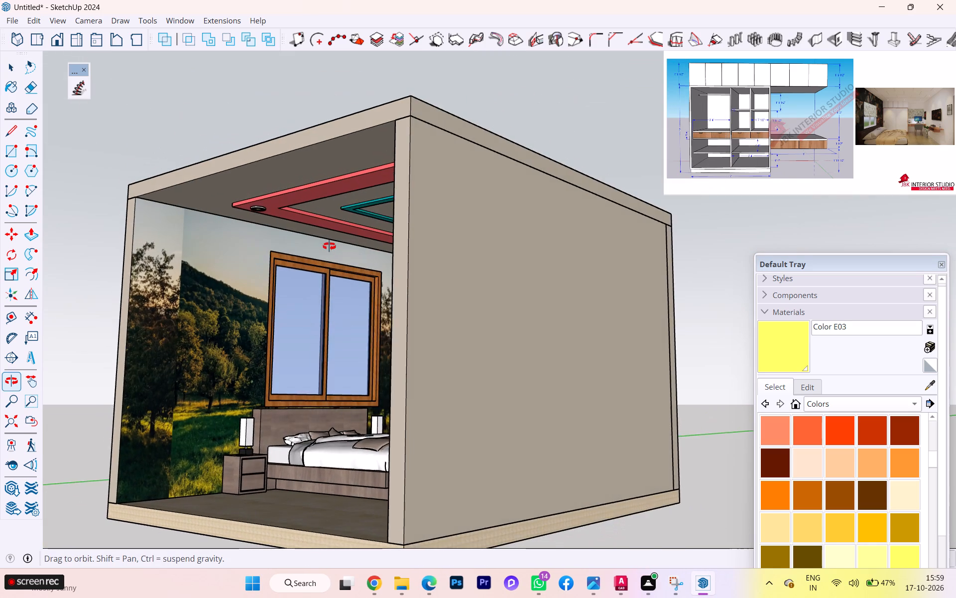
middle_click_drag(329, 246, 545, 242)
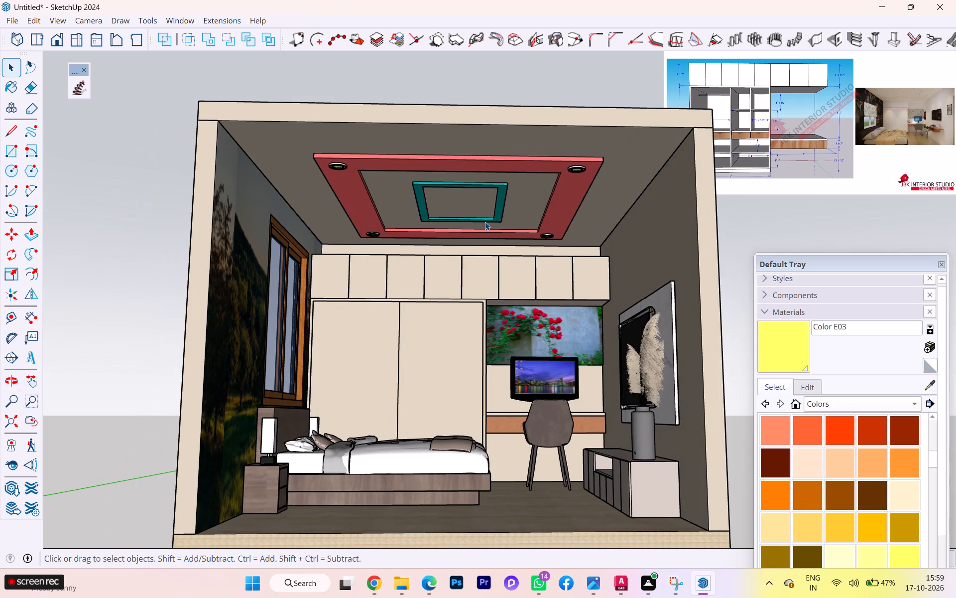
scroll(485, 221, "up", 6)
scroll(502, 223, "down", 2)
middle_click_drag(489, 217, 413, 135)
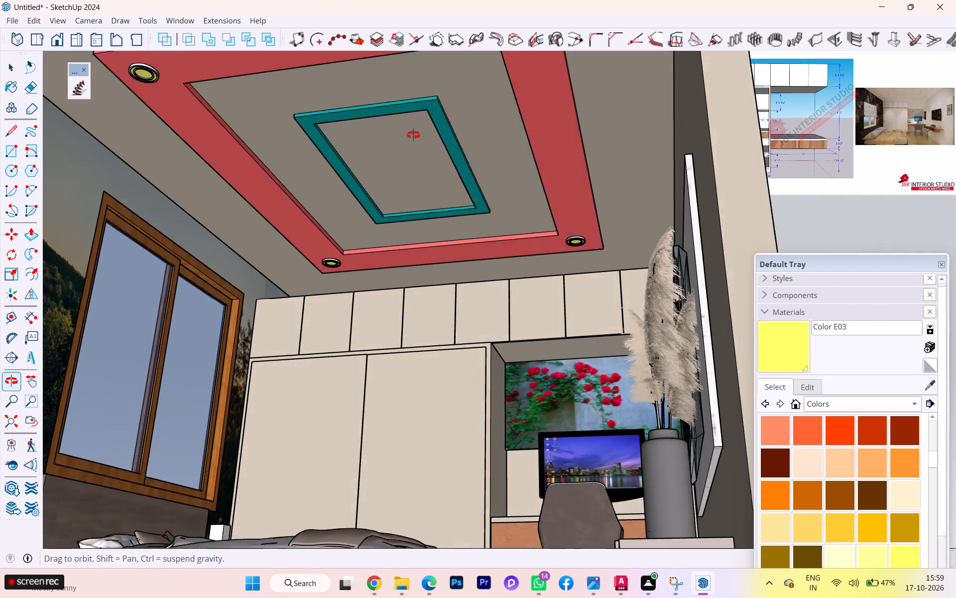
middle_click_drag(413, 135, 418, 121)
scroll(458, 174, "down", 4)
scroll(494, 197, "down", 1)
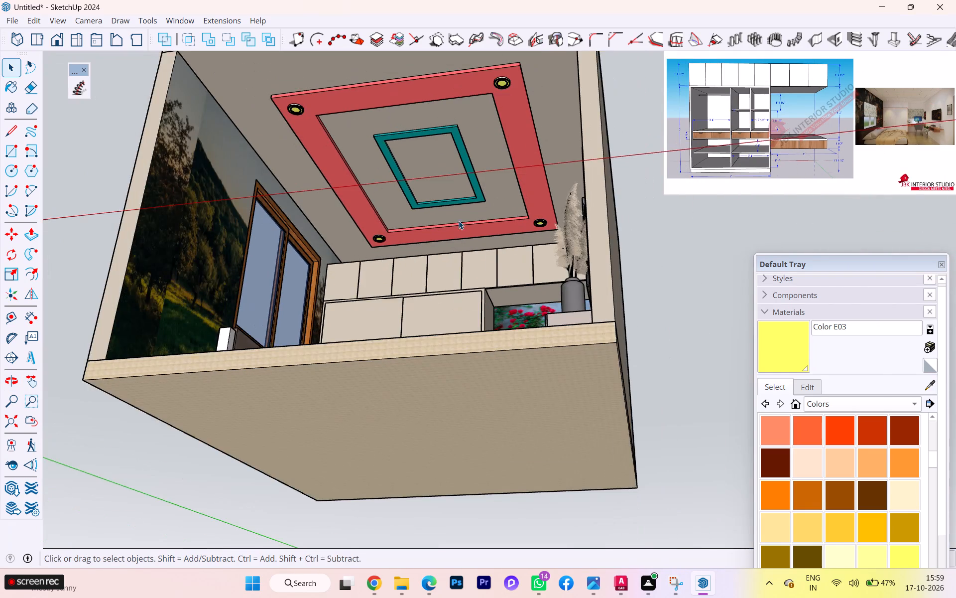
scroll(459, 221, "down", 1)
middle_click_drag(459, 221, 478, 323)
middle_click_drag(542, 424, 559, 441)
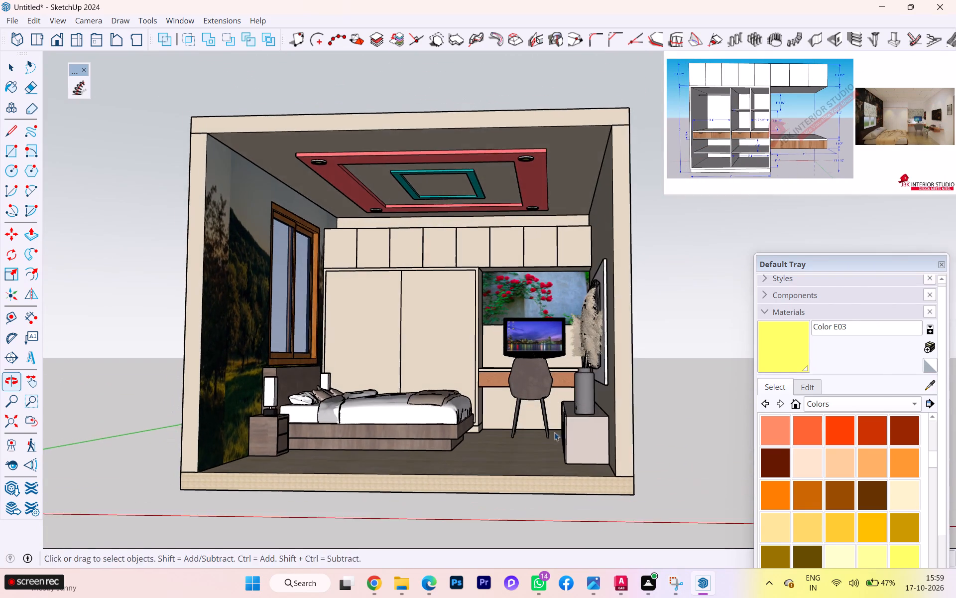
middle_click_drag(560, 448, 575, 497)
scroll(470, 445, "up", 1)
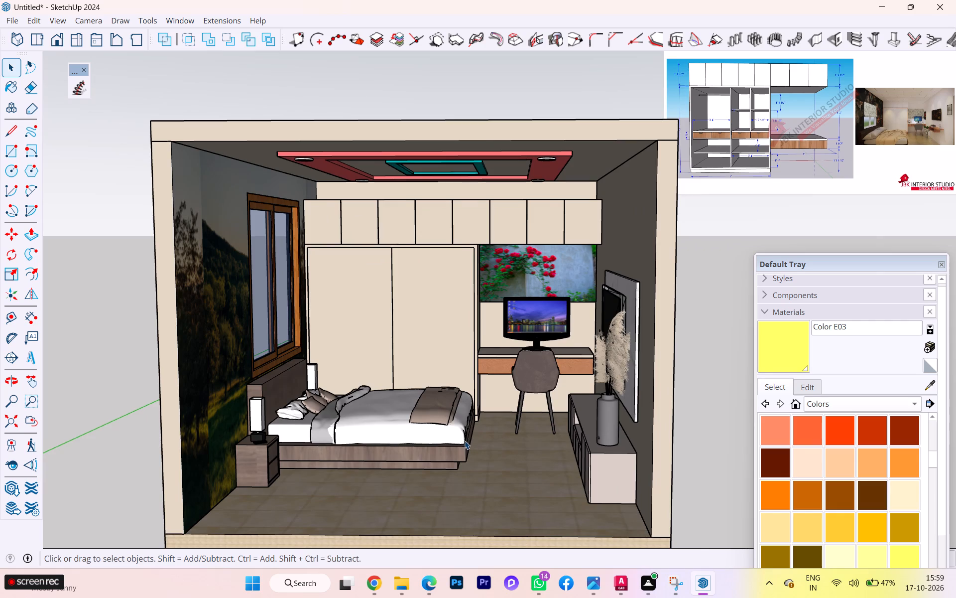
scroll(465, 441, "up", 2)
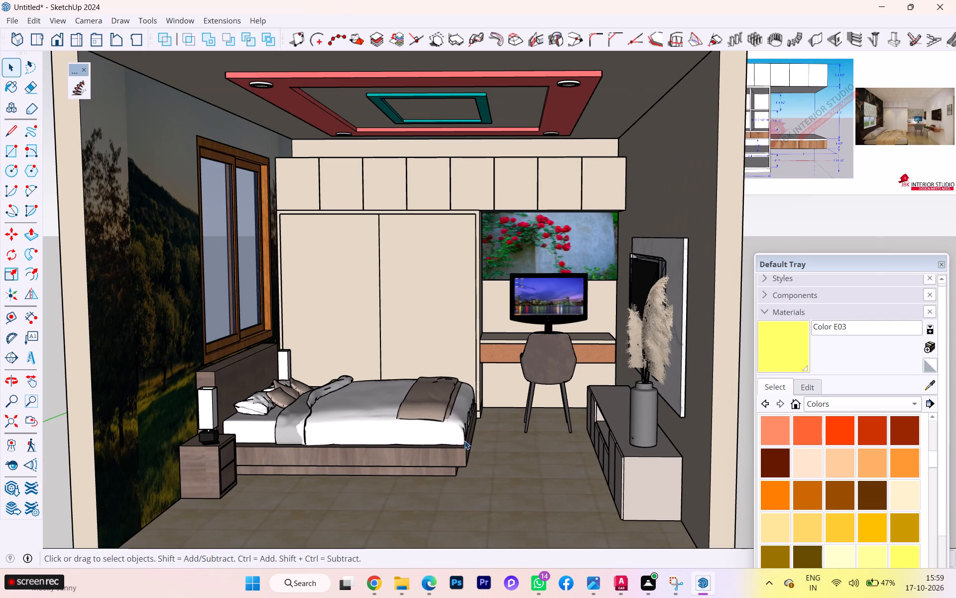
scroll(465, 441, "up", 1)
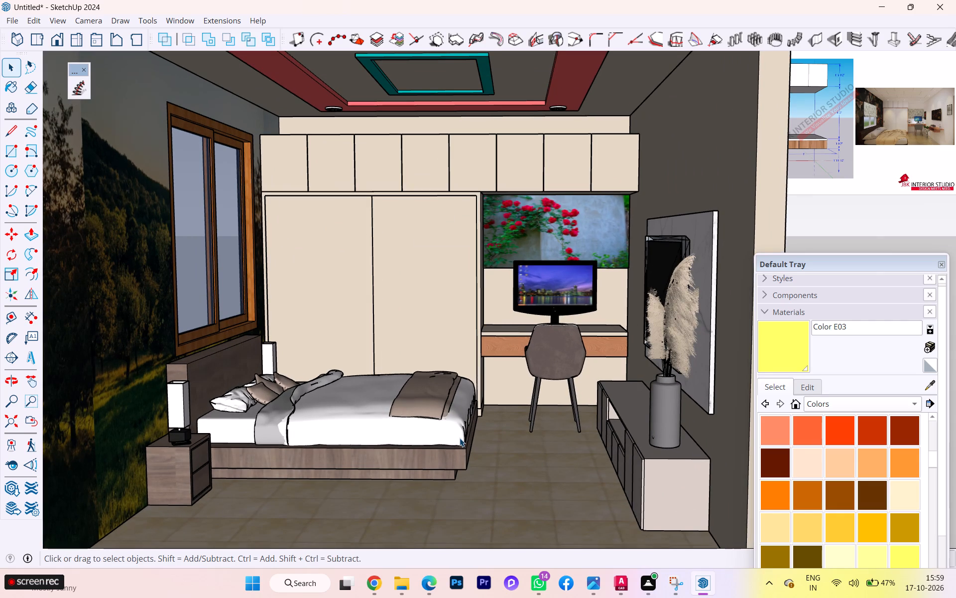
Close the Default Tray and undo the last edit.
left_click(938, 264)
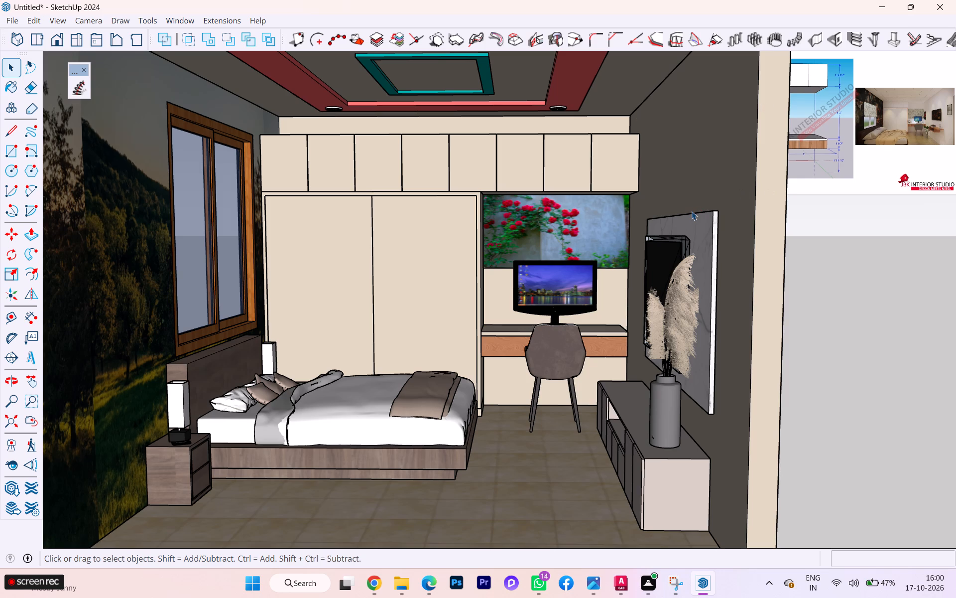
key("ctrl+z")
left_click(873, 246)
Open the TV unit group and its nested group to reach the pampas grass vase on the cabinet.
scroll(741, 243, "down", 2)
scroll(672, 297, "up", 2)
left_click(684, 336)
triple_click(684, 337)
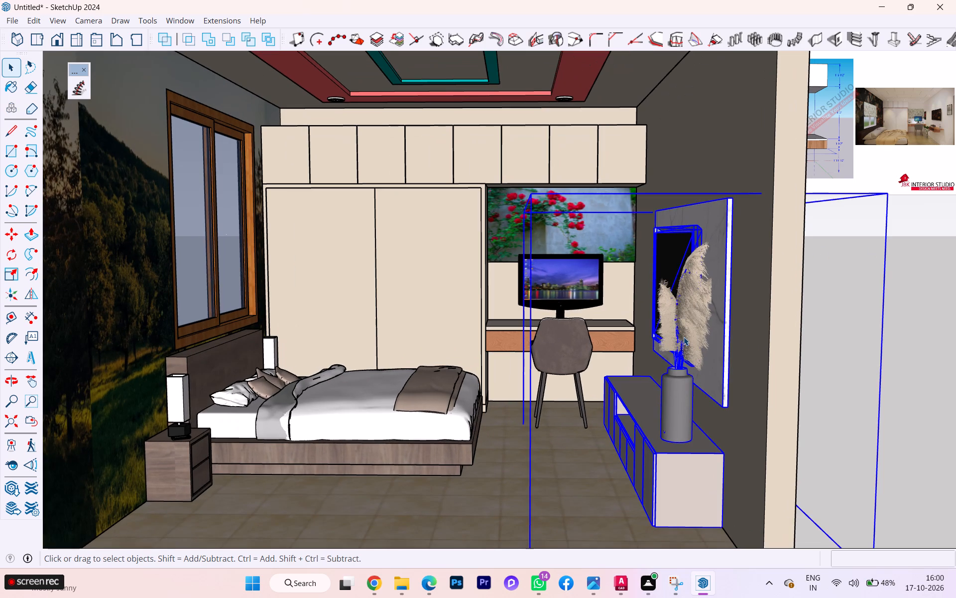
triple_click(684, 337)
left_click(684, 337)
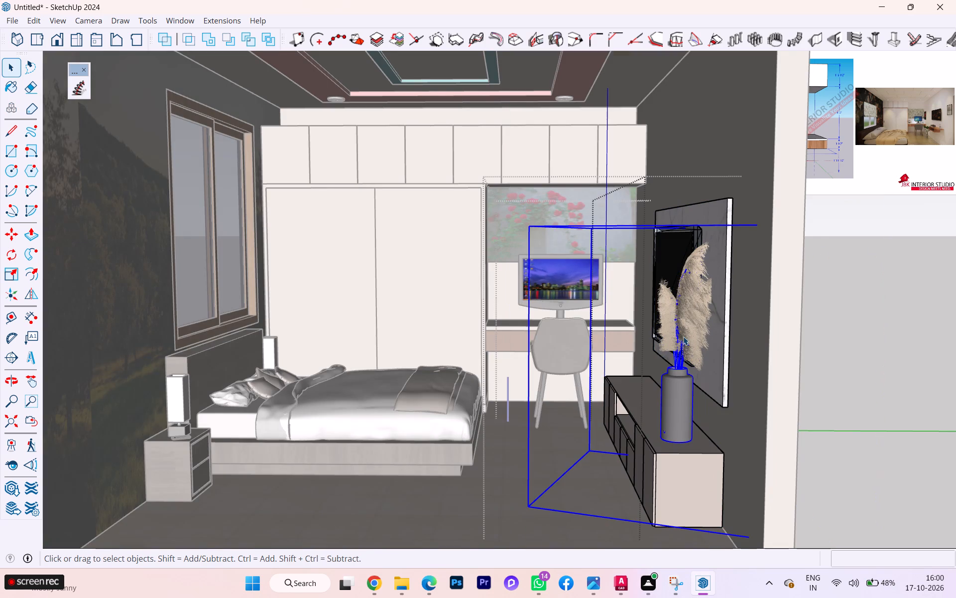
left_click(693, 324)
double_click(693, 324)
double_click(684, 326)
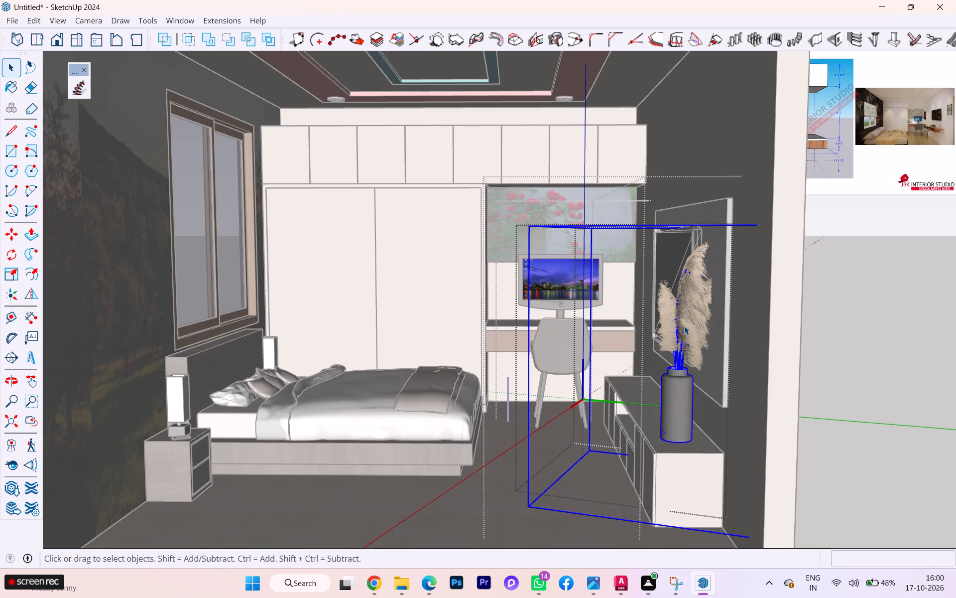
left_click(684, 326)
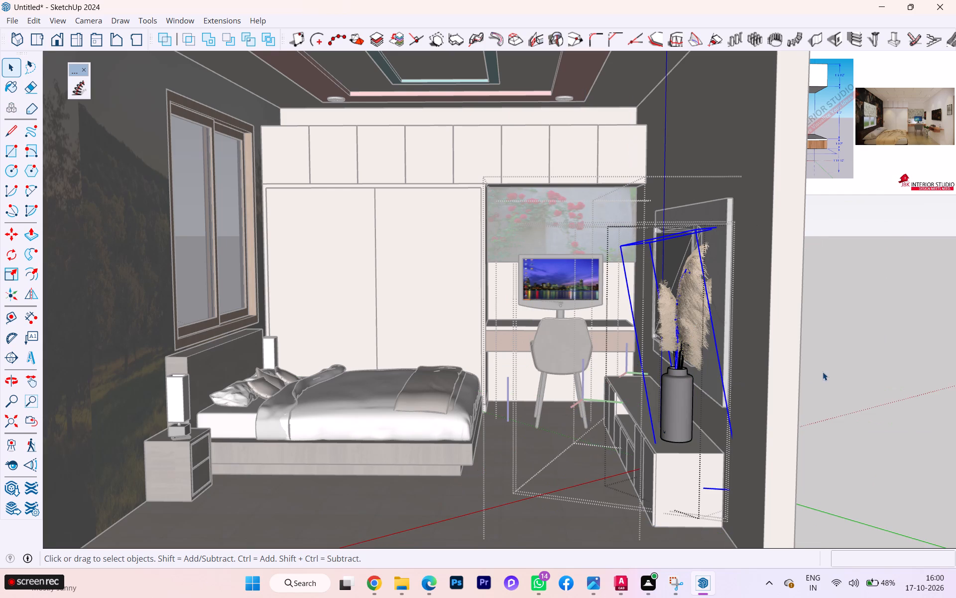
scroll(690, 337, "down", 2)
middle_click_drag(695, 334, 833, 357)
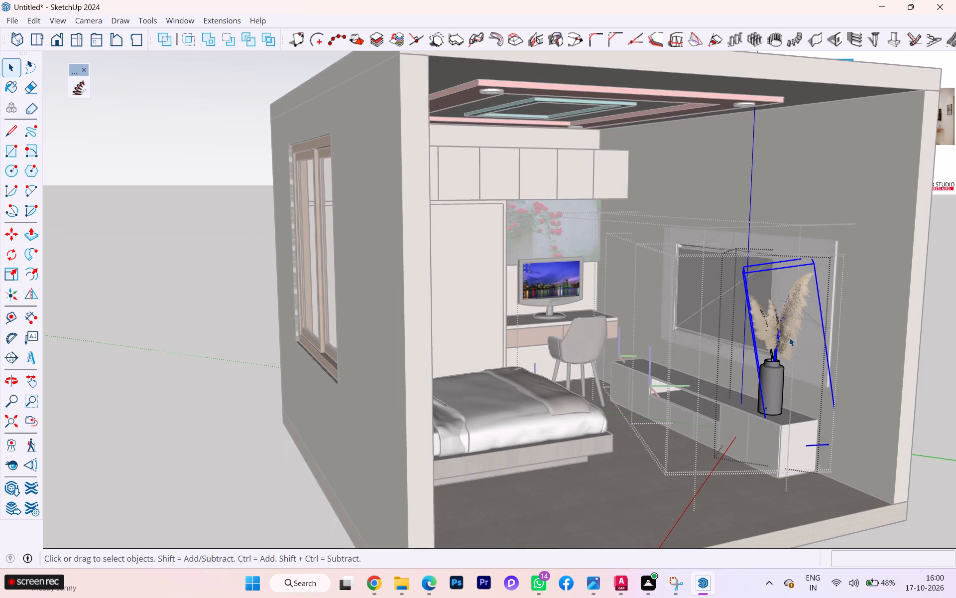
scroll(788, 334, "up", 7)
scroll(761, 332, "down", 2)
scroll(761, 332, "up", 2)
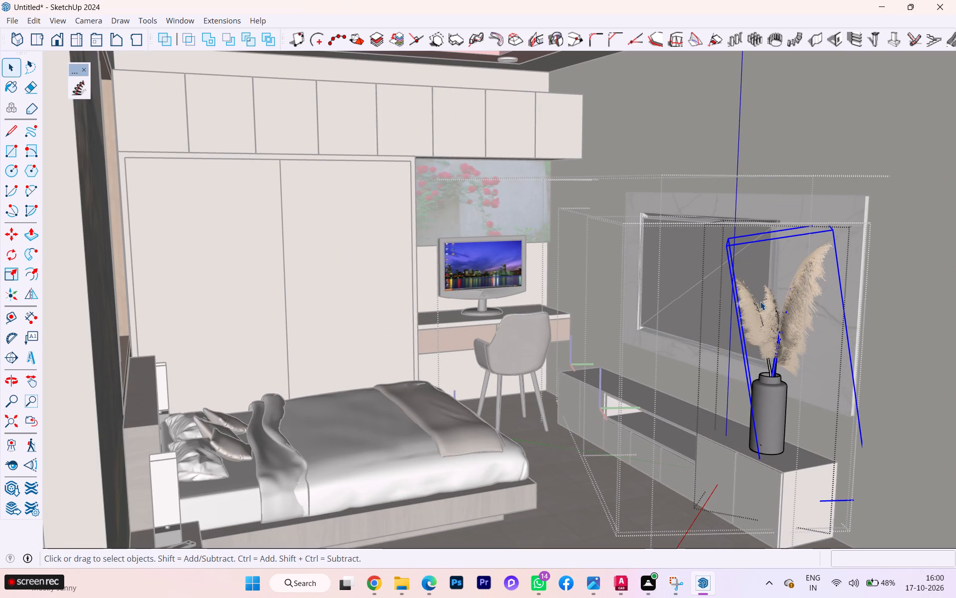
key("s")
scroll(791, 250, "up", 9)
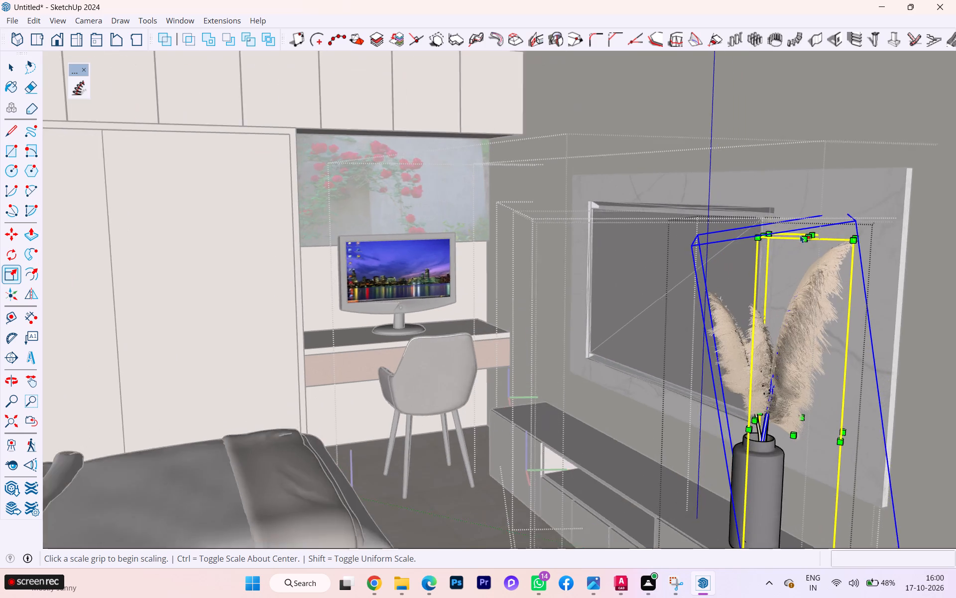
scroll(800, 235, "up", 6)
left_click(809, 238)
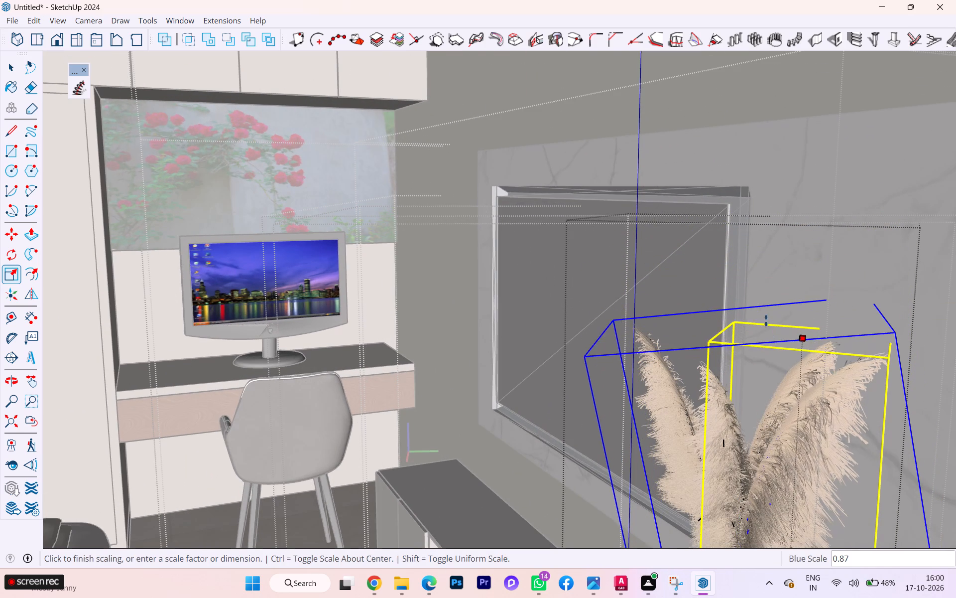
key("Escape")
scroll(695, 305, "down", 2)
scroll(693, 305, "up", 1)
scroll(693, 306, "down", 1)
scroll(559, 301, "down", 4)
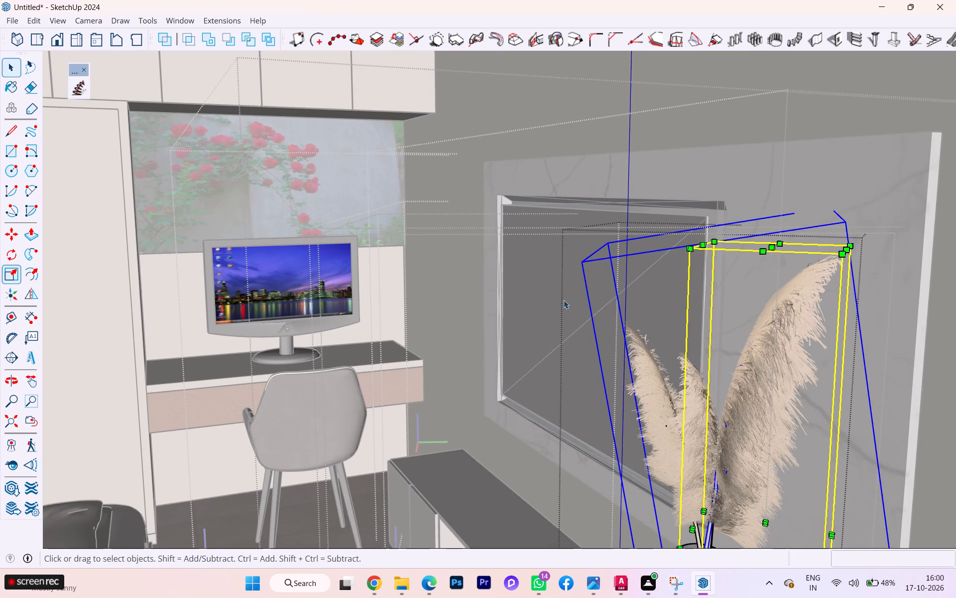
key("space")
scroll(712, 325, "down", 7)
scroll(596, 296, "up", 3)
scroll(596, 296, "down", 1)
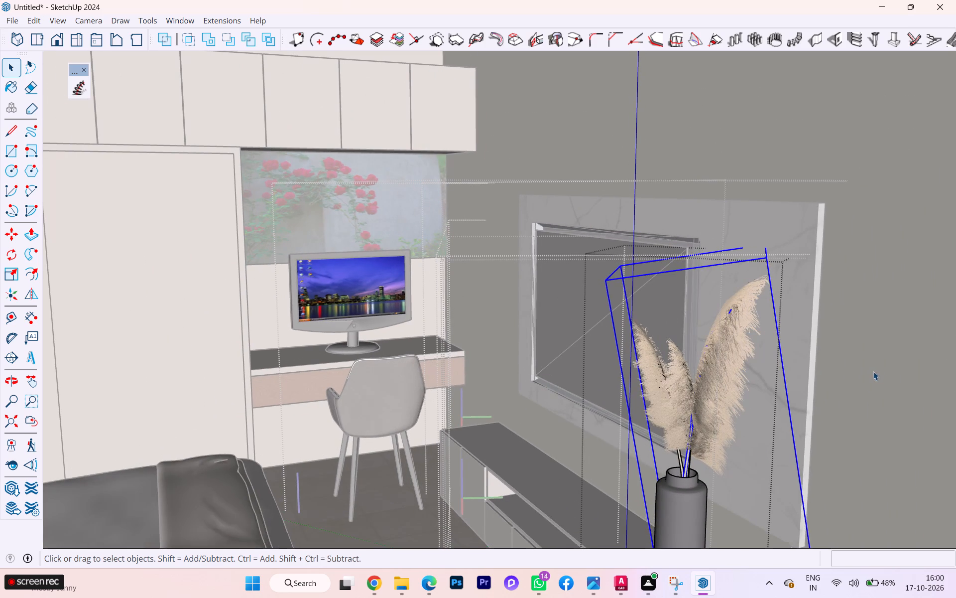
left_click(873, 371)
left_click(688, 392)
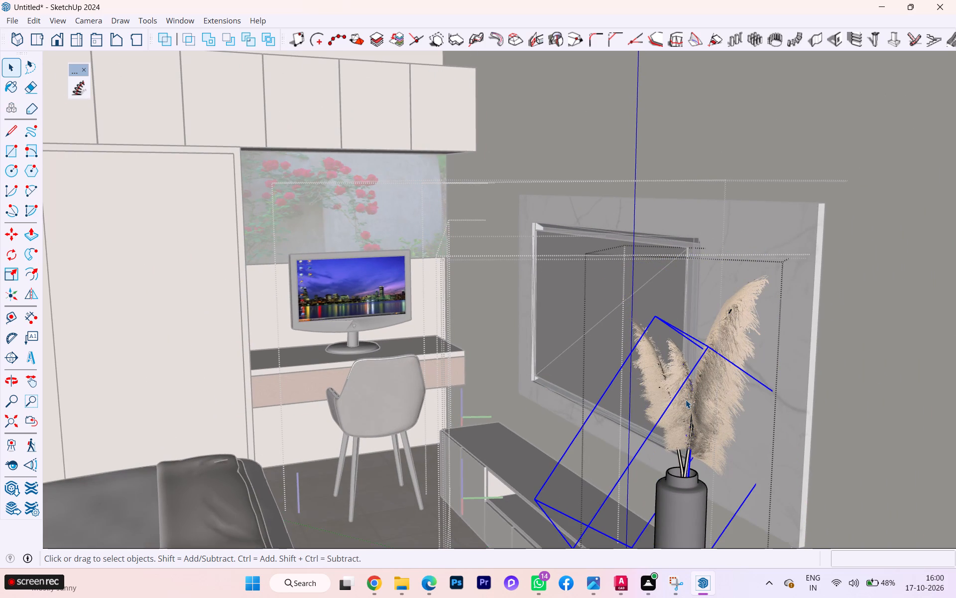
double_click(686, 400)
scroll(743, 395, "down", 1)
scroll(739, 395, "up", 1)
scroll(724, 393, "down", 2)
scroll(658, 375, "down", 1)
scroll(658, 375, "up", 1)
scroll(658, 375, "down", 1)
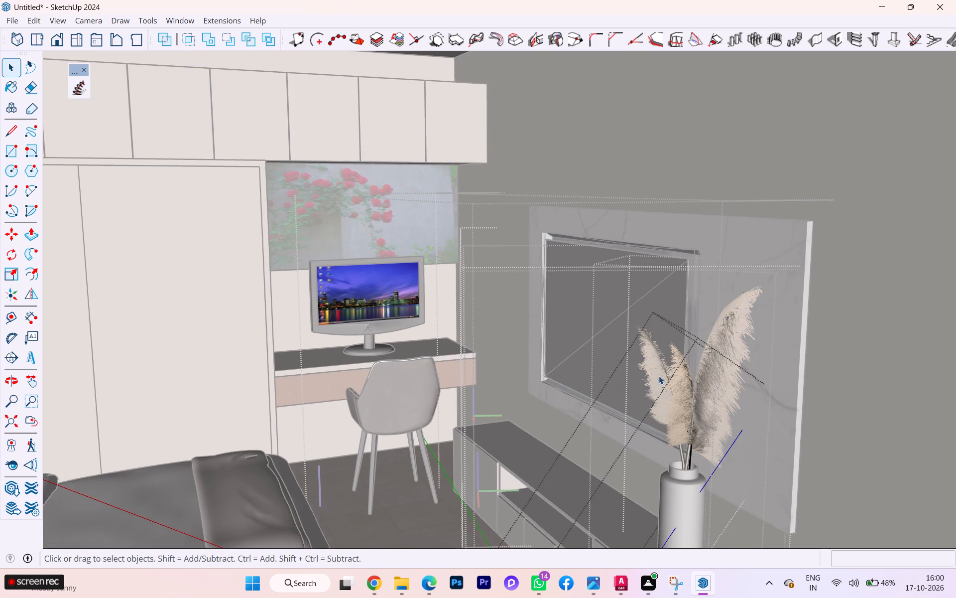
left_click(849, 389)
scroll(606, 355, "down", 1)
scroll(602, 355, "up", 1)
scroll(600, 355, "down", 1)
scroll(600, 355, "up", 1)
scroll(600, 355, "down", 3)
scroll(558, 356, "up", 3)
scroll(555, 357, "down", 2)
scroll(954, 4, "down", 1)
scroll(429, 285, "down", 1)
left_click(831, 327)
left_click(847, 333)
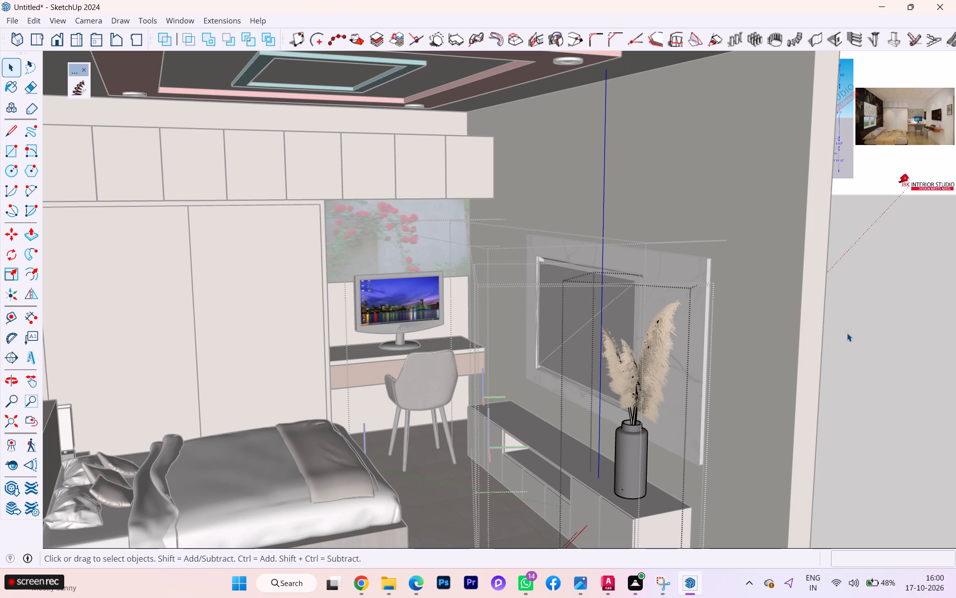
Scale the pampas grass vase down from its top along the blue axis to a factor of about 0.80.
left_click(647, 371)
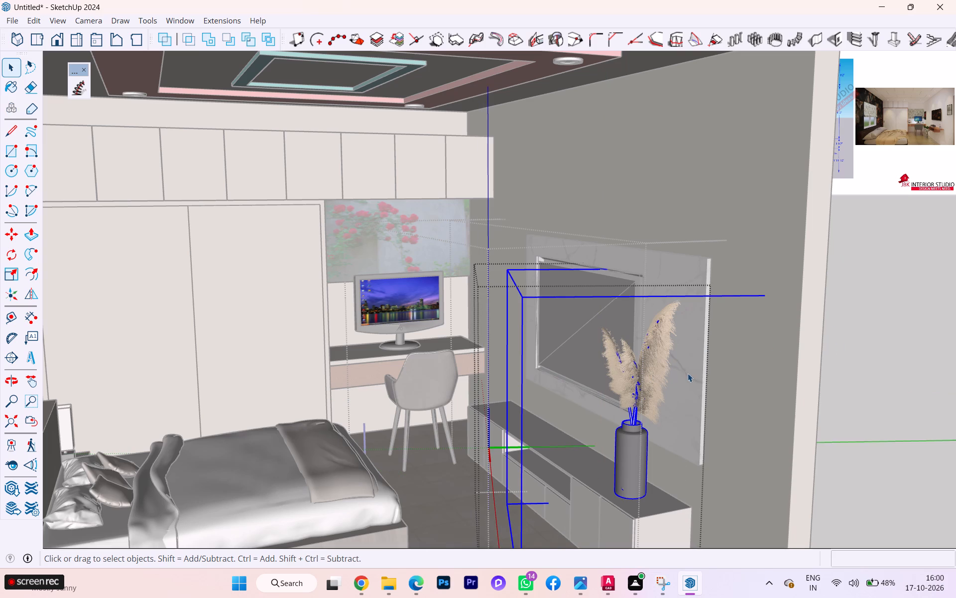
key("s")
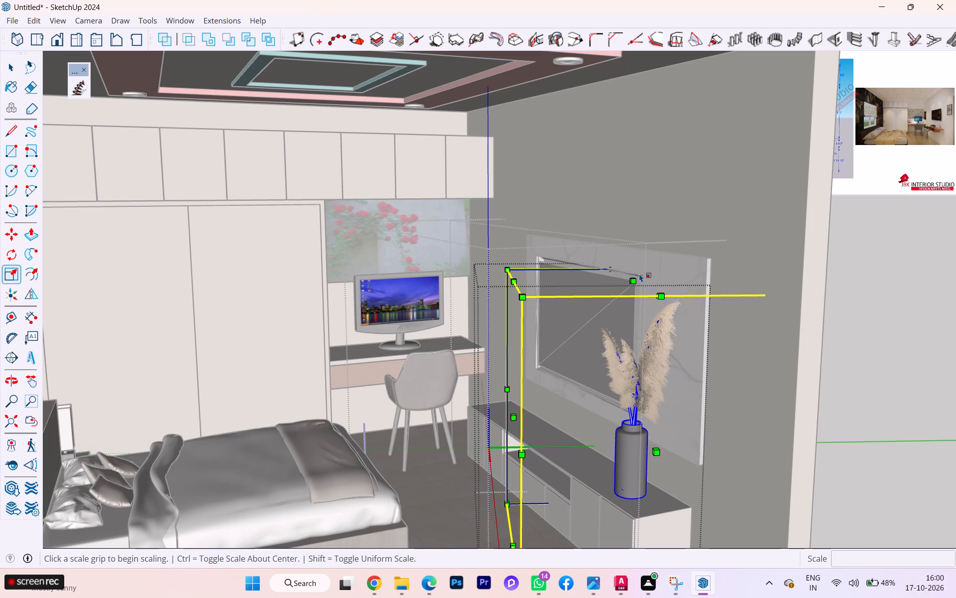
left_click(635, 277)
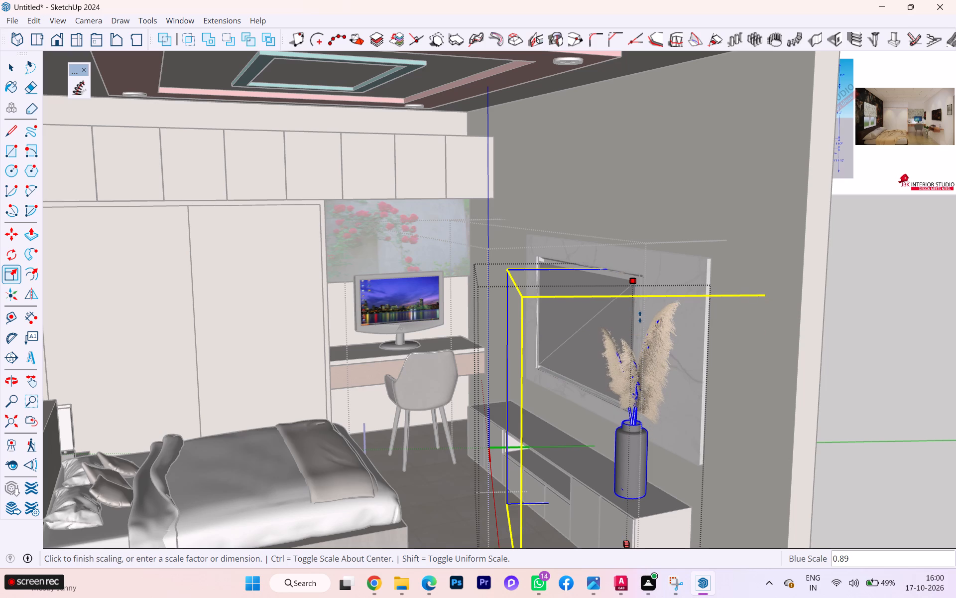
left_click(644, 337)
scroll(596, 304, "down", 3)
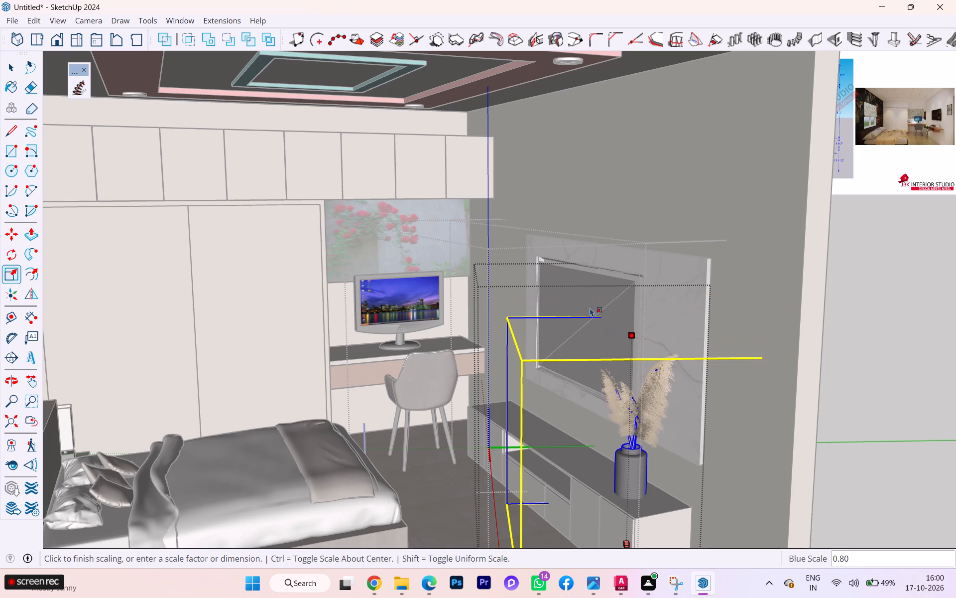
Scale the pampas grass vase from its bottom along the blue axis to a factor of about 0.88.
scroll(579, 306, "down", 5)
scroll(618, 459, "up", 3)
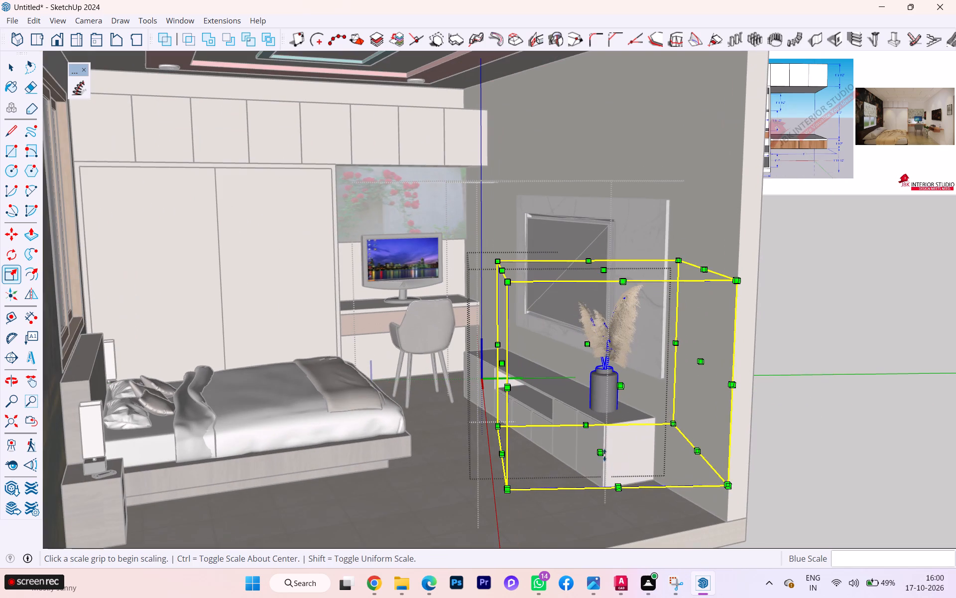
left_click(604, 454)
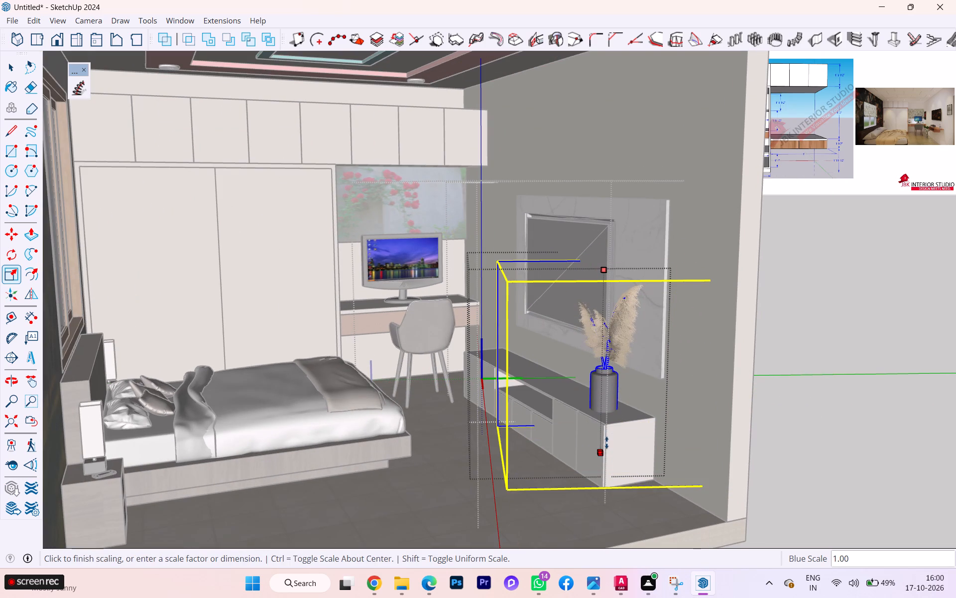
left_click(600, 432)
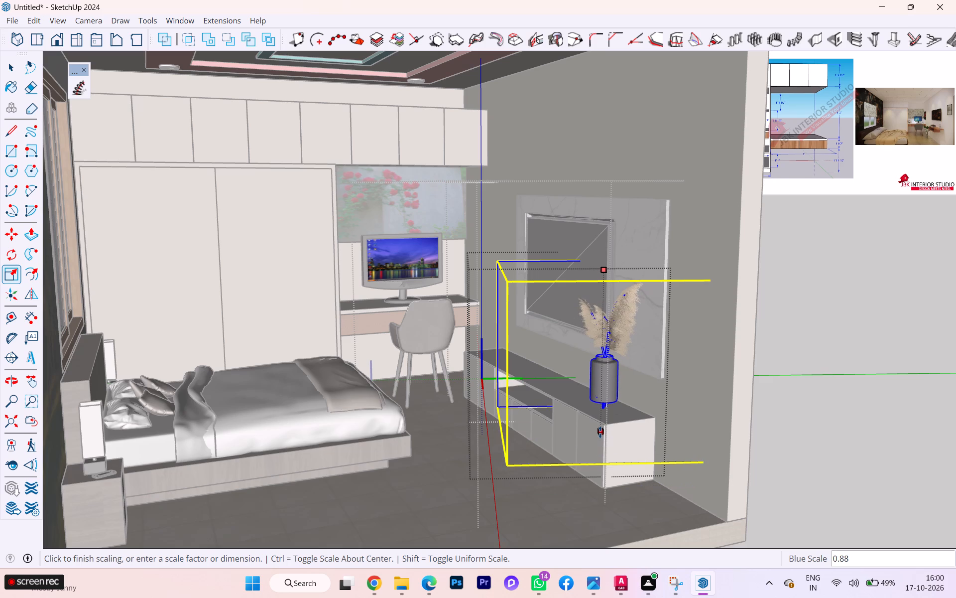
middle_click_drag(620, 411, 654, 267)
scroll(620, 410, "down", 1)
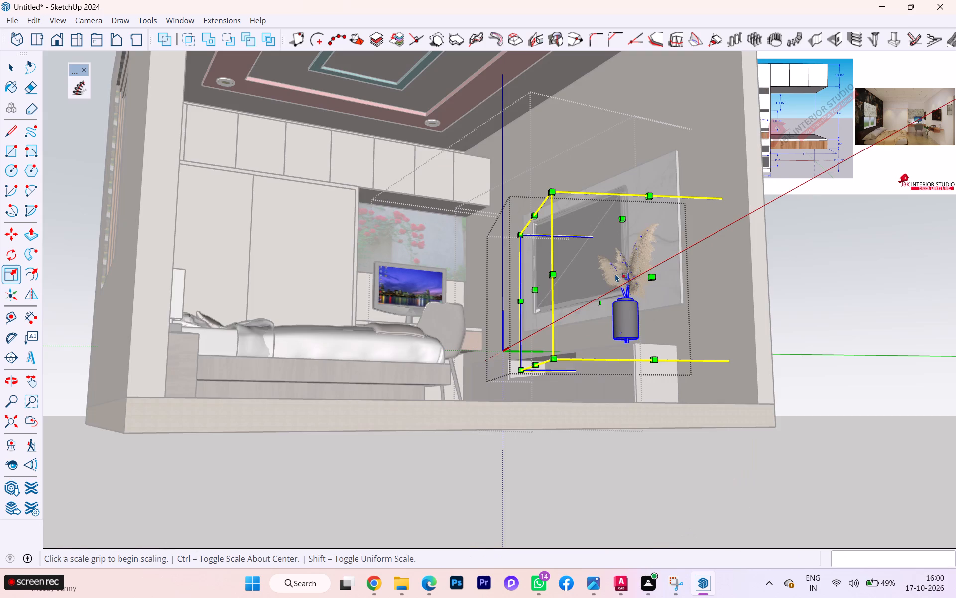
Scale the pampas grass vase down again from its top along the blue axis to a factor of about 0.87.
scroll(627, 227, "up", 2)
scroll(676, 295, "up", 1)
scroll(676, 295, "down", 1)
scroll(676, 295, "up", 2)
scroll(670, 305, "down", 1)
middle_click_drag(667, 314, 641, 362)
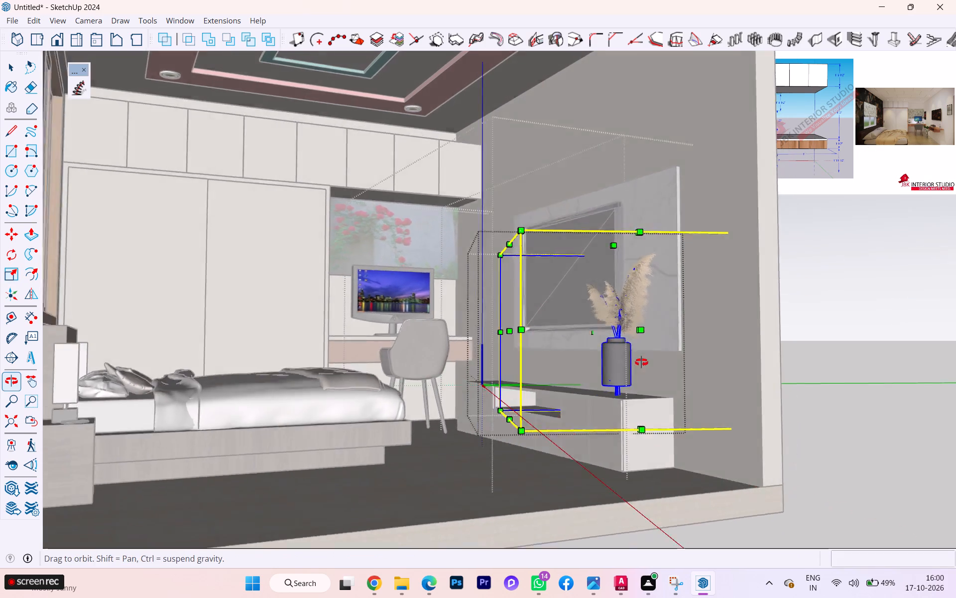
middle_click_drag(641, 362, 629, 392)
left_click(597, 285)
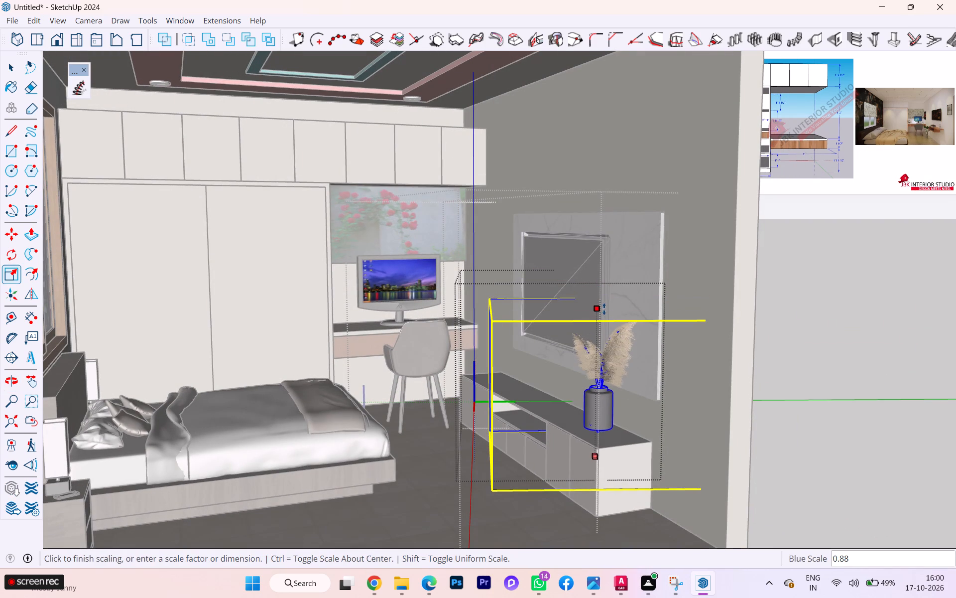
left_click(604, 309)
key("space")
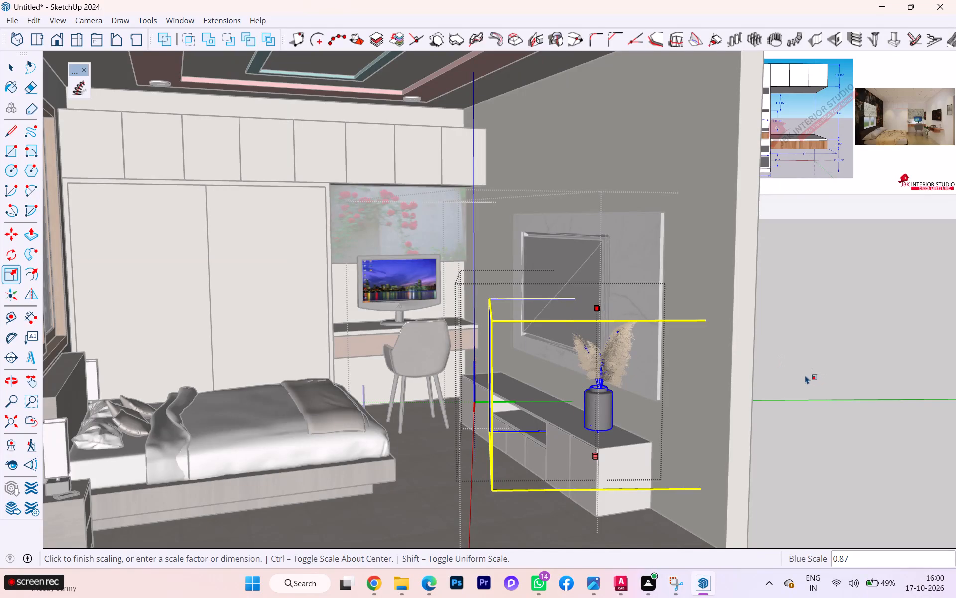
Close the vase's nested group and the TV unit group to return to the whole model.
left_click(805, 375)
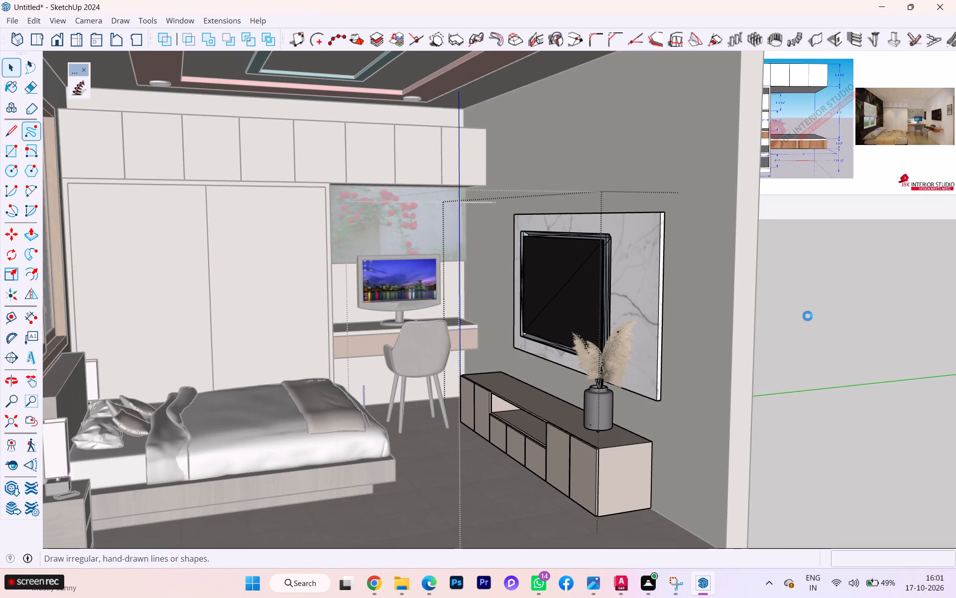
scroll(585, 274, "down", 4)
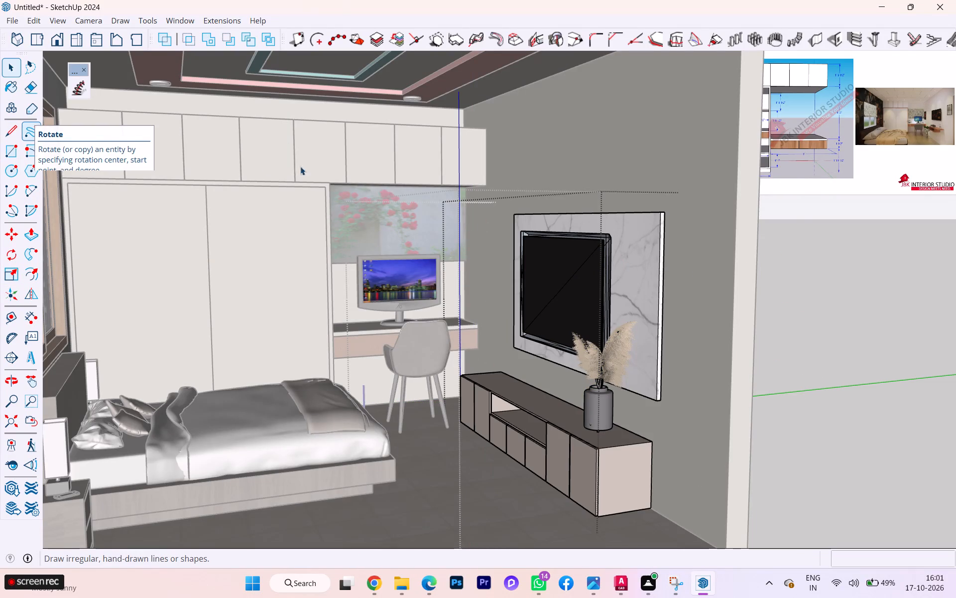
left_click(19, 66)
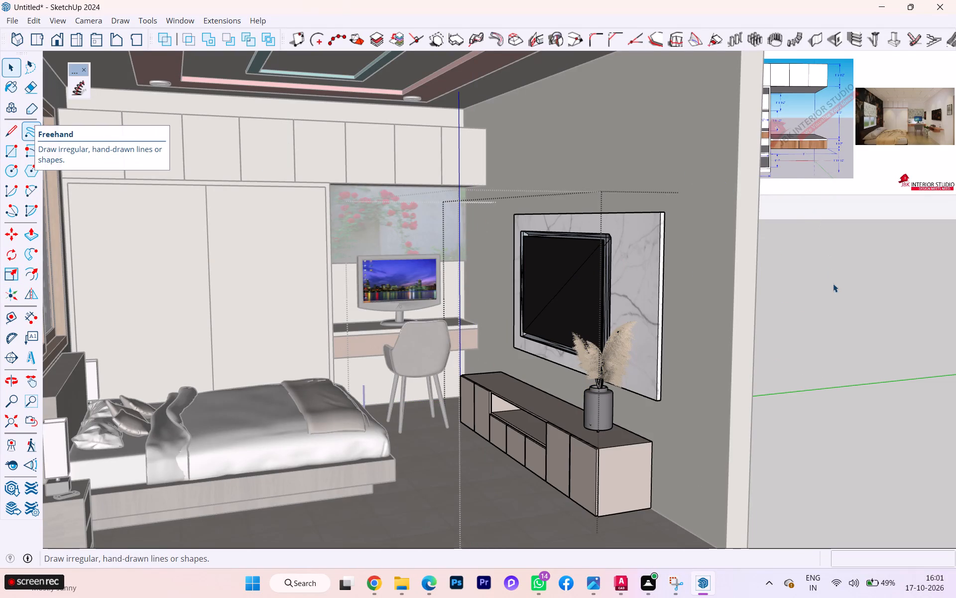
left_click(833, 284)
scroll(854, 278, "down", 4)
left_click(849, 304)
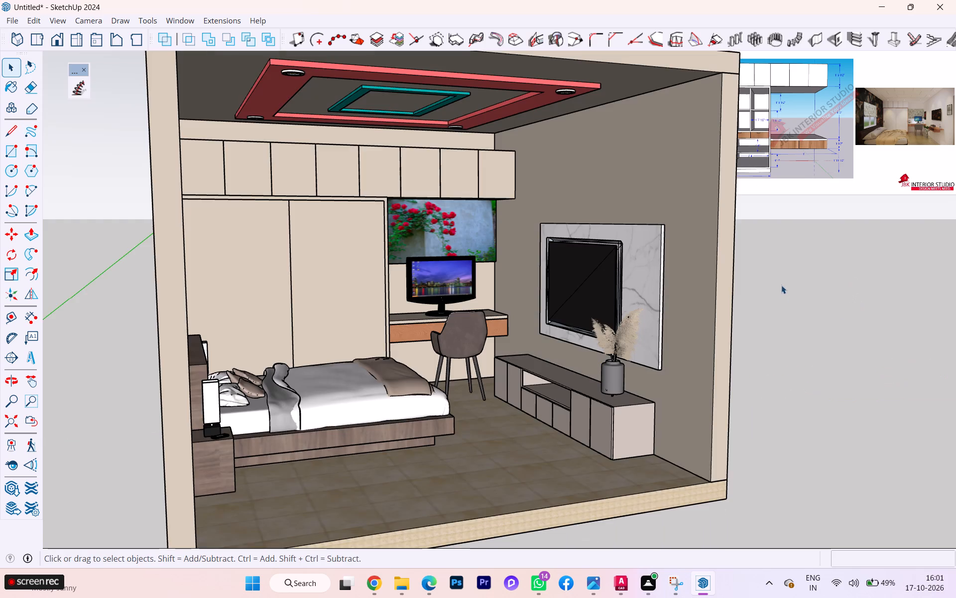
Review the whole bedroom through its open side, checking the resized vase against the TV unit and surrounding furniture.
scroll(807, 289, "down", 1)
middle_click_drag(819, 296, 765, 303)
scroll(712, 327, "up", 1)
scroll(831, 284, "down", 3)
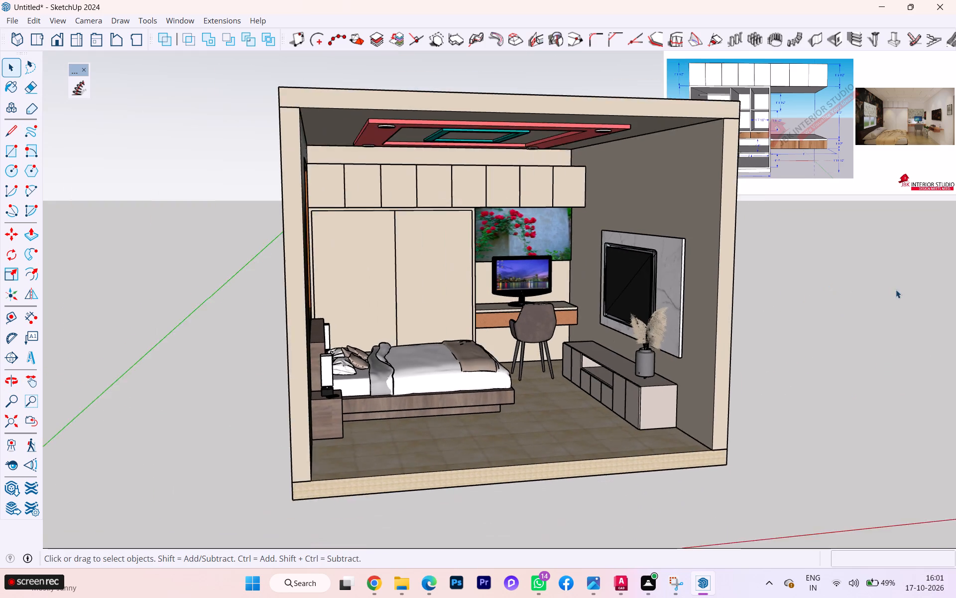
scroll(896, 290, "down", 2)
middle_click_drag(804, 316, 711, 311)
scroll(481, 195, "up", 3)
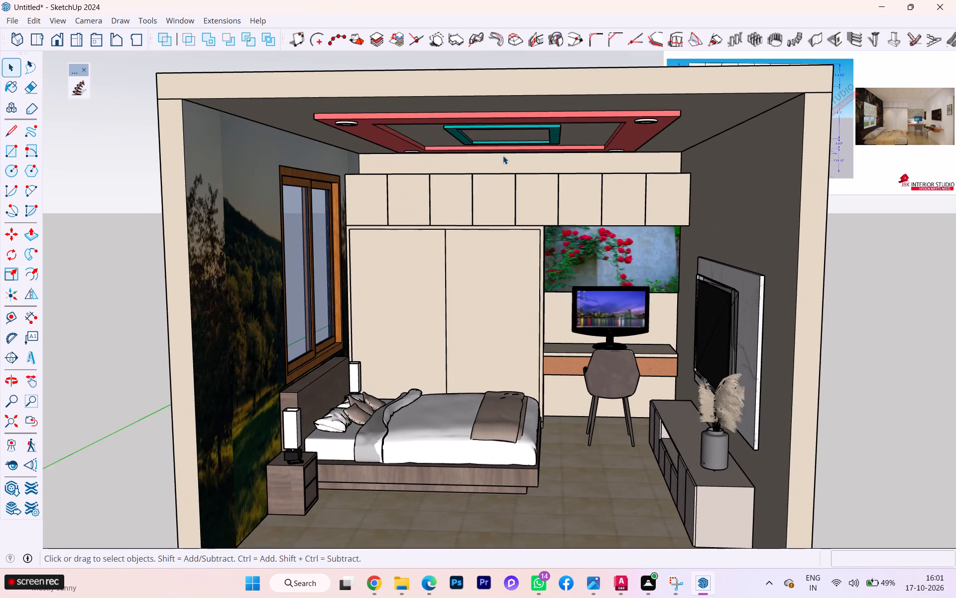
scroll(503, 155, "down", 2)
scroll(726, 103, "up", 2)
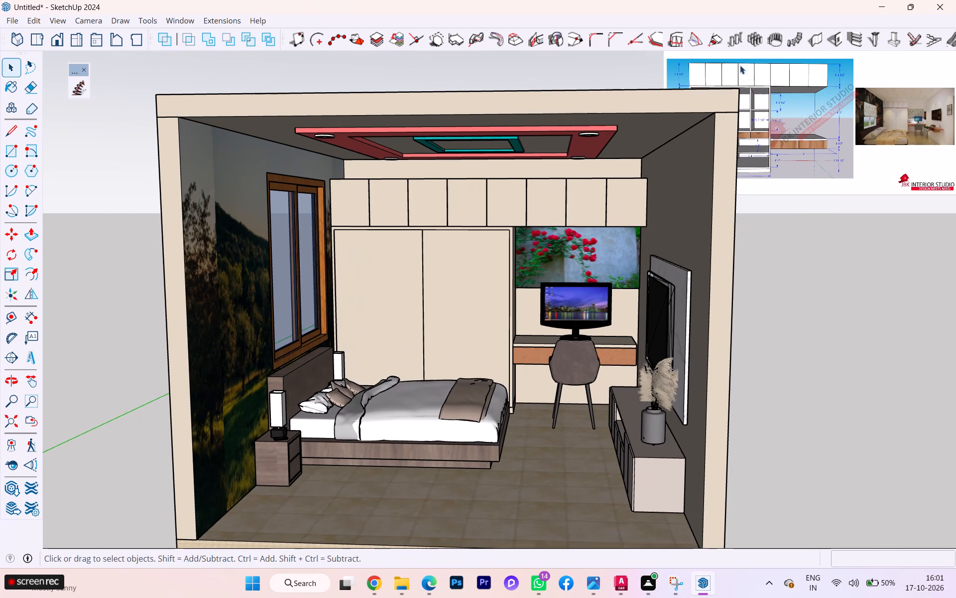
Delete the reference-image watermark Watermark1 from the Architectural Design Style and close the Default Tray.
left_click(187, 20)
left_click(205, 36)
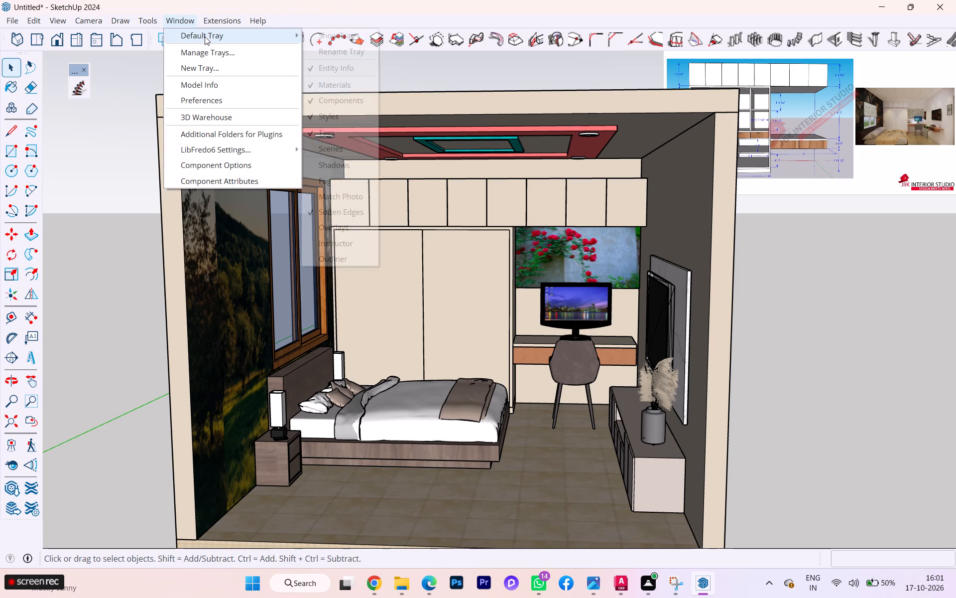
left_click(330, 39)
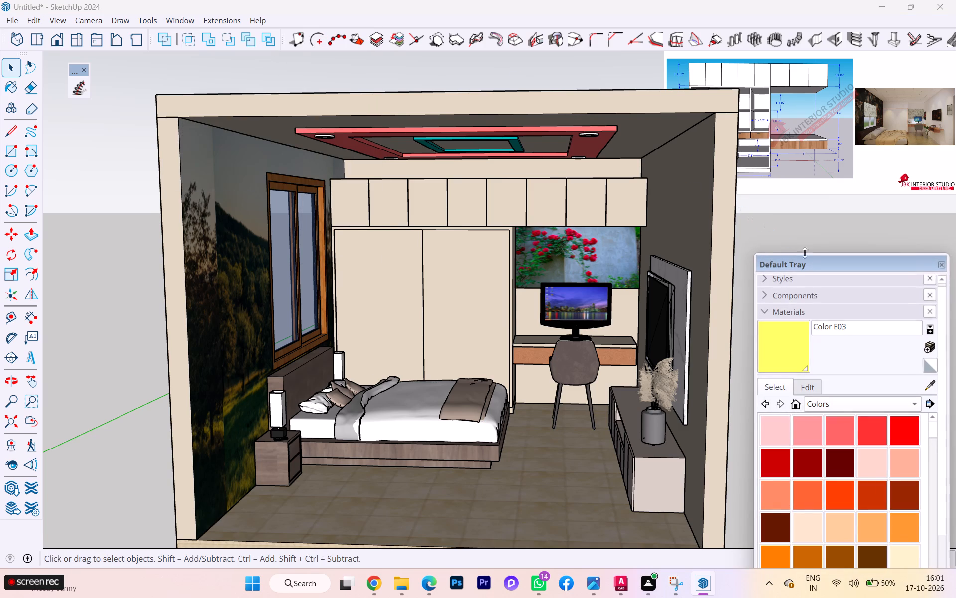
left_click(767, 309)
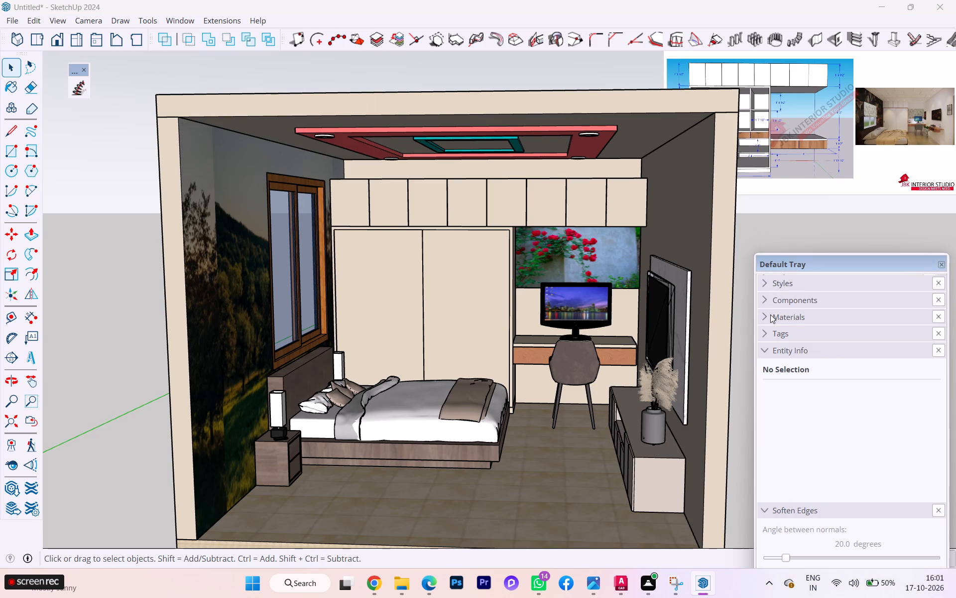
left_click(771, 316)
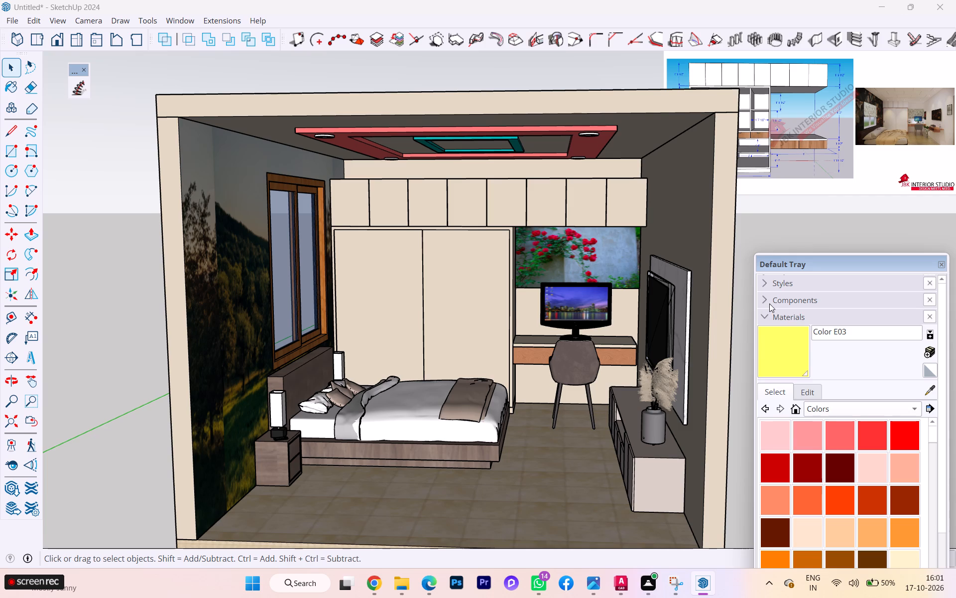
left_click(761, 297)
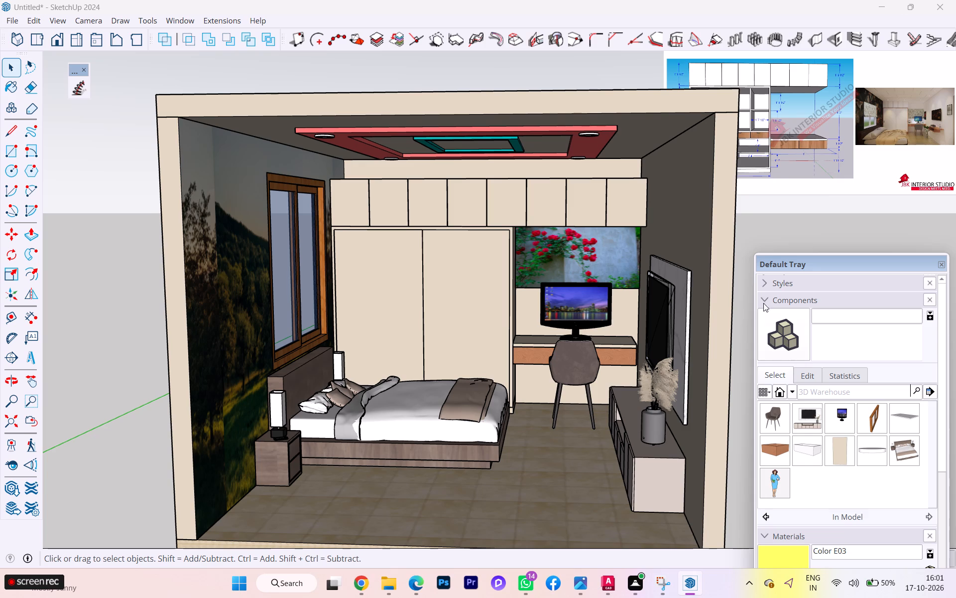
left_click(767, 281)
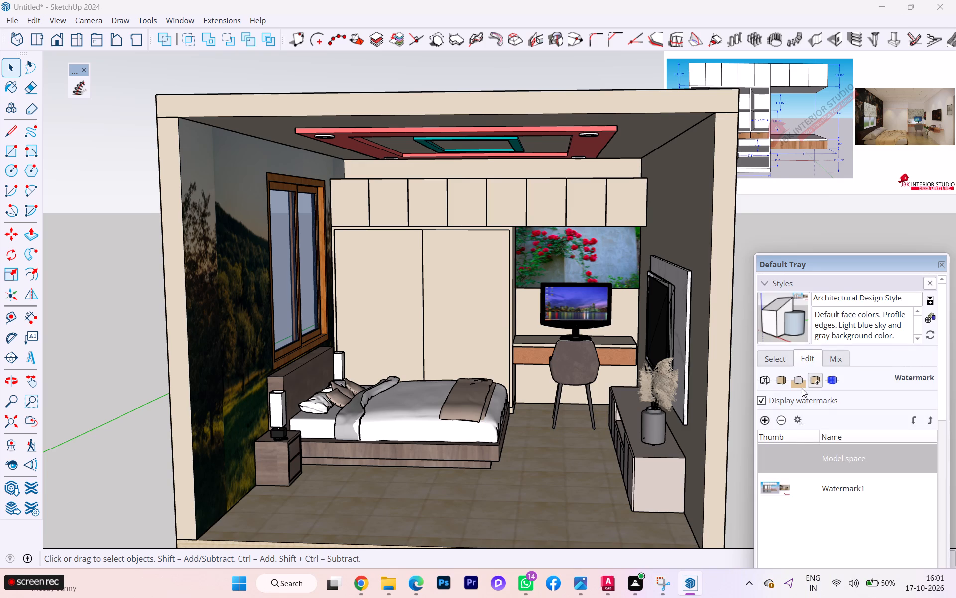
left_click(783, 483)
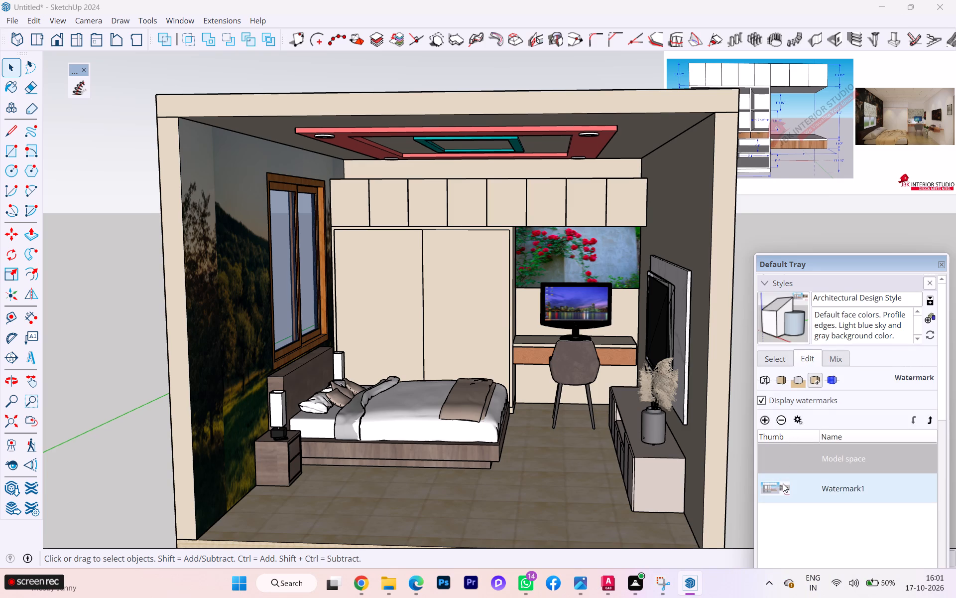
left_click(803, 419)
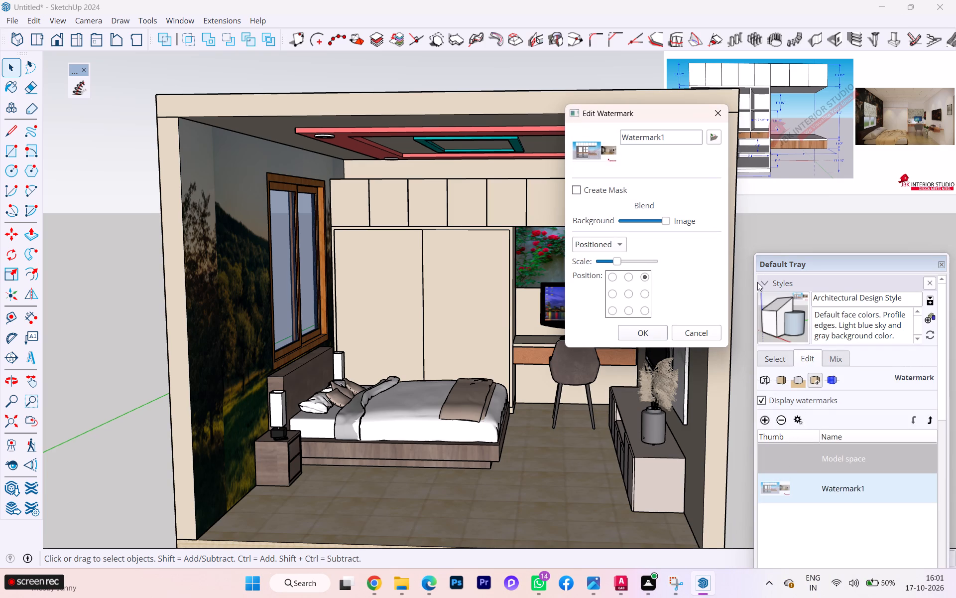
left_click(720, 118)
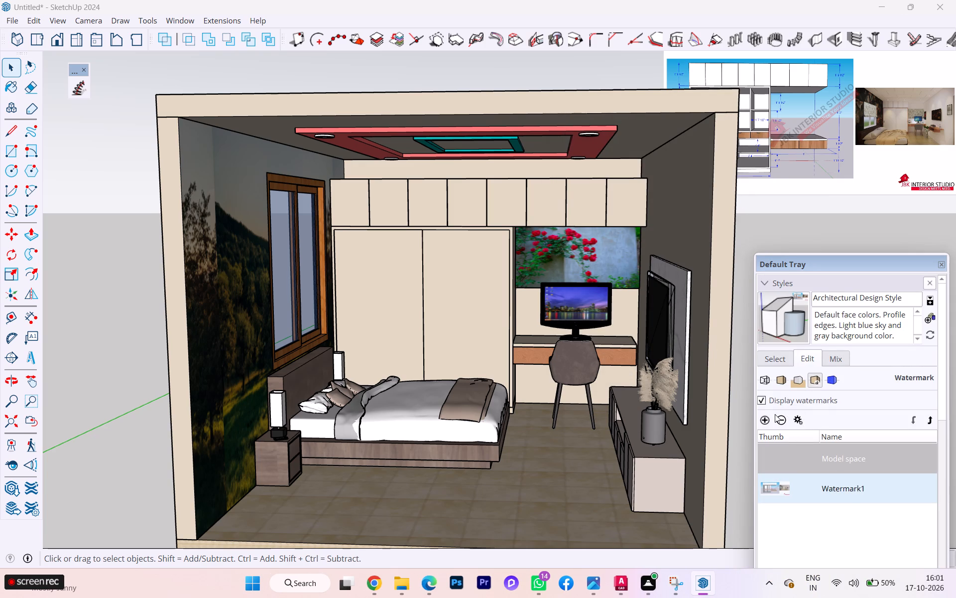
left_click(780, 418)
left_click(870, 492)
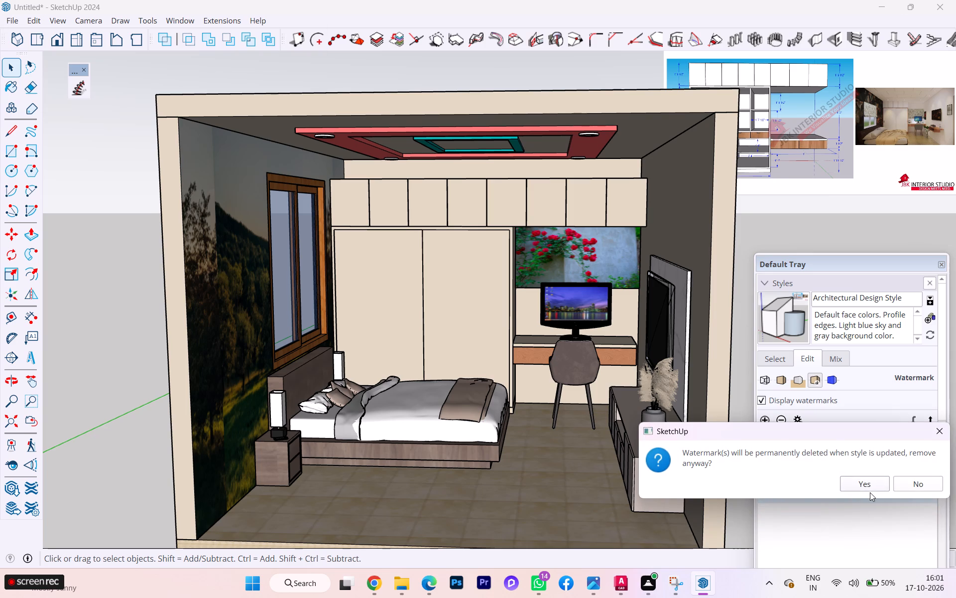
left_click(867, 486)
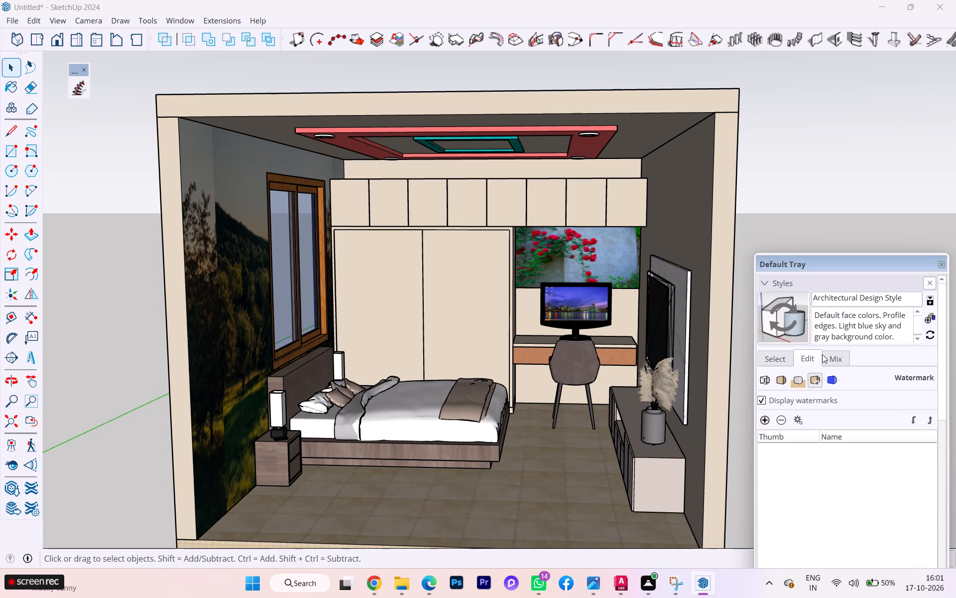
left_click(947, 264)
left_click(943, 264)
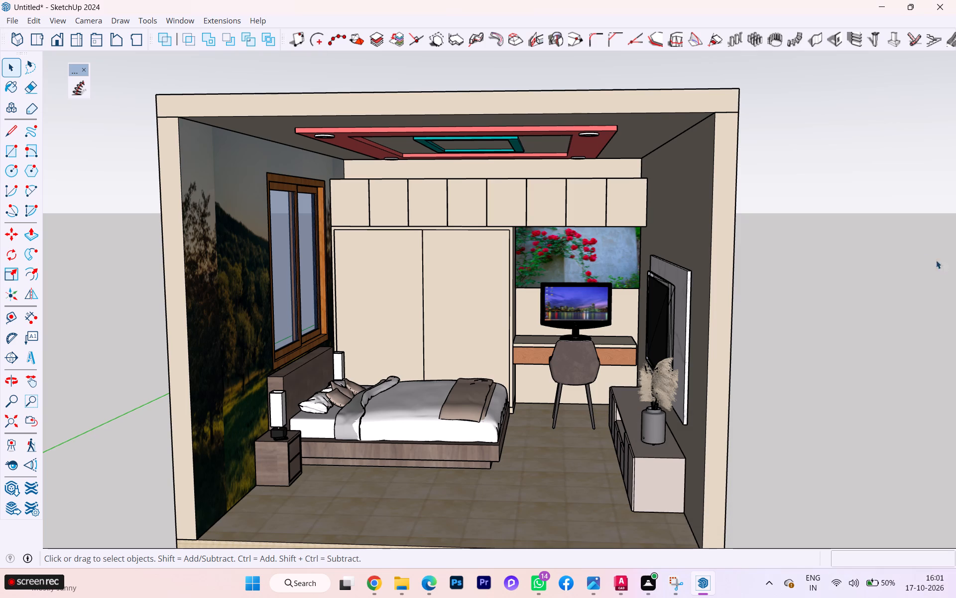
Examine the finished bedroom through its open side, covering the ceiling, wardrobe, bed, study desk and TV wall.
left_click(887, 251)
scroll(845, 285, "down", 1)
scroll(686, 261, "up", 2)
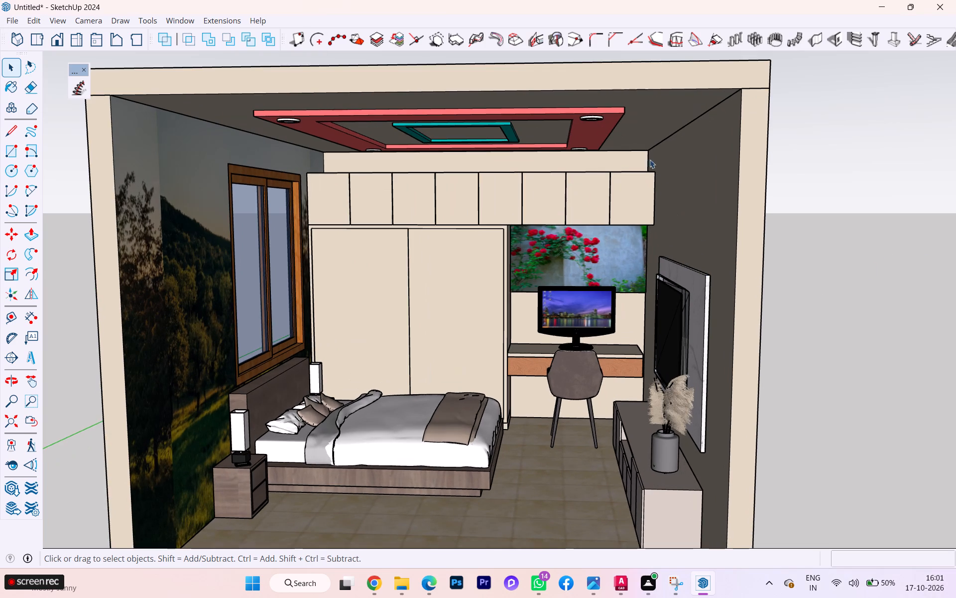
middle_click_drag(649, 156, 653, 130)
scroll(785, 158, "down", 4)
scroll(766, 121, "up", 2)
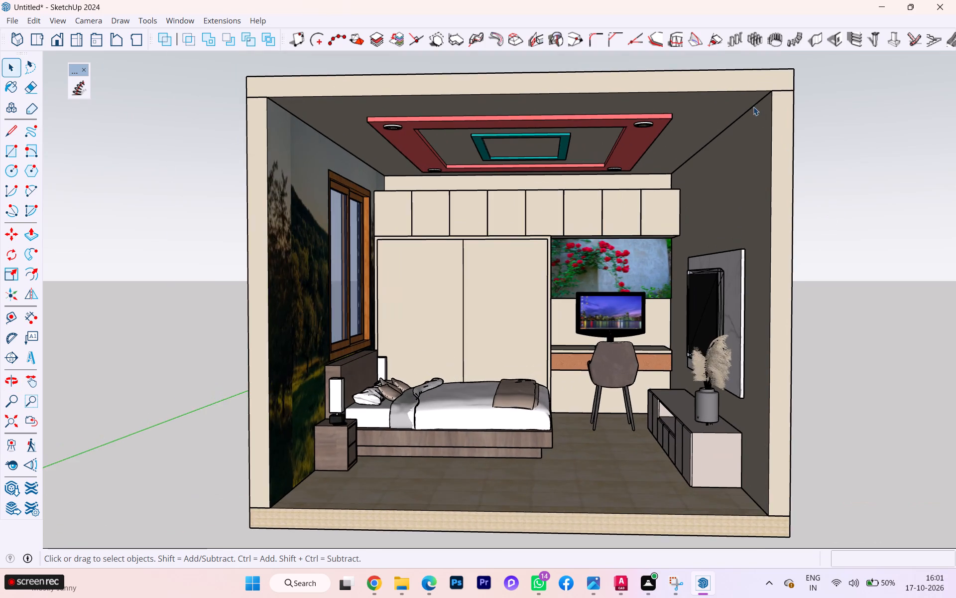
scroll(755, 103, "up", 3)
scroll(755, 105, "down", 1)
scroll(912, 177, "down", 1)
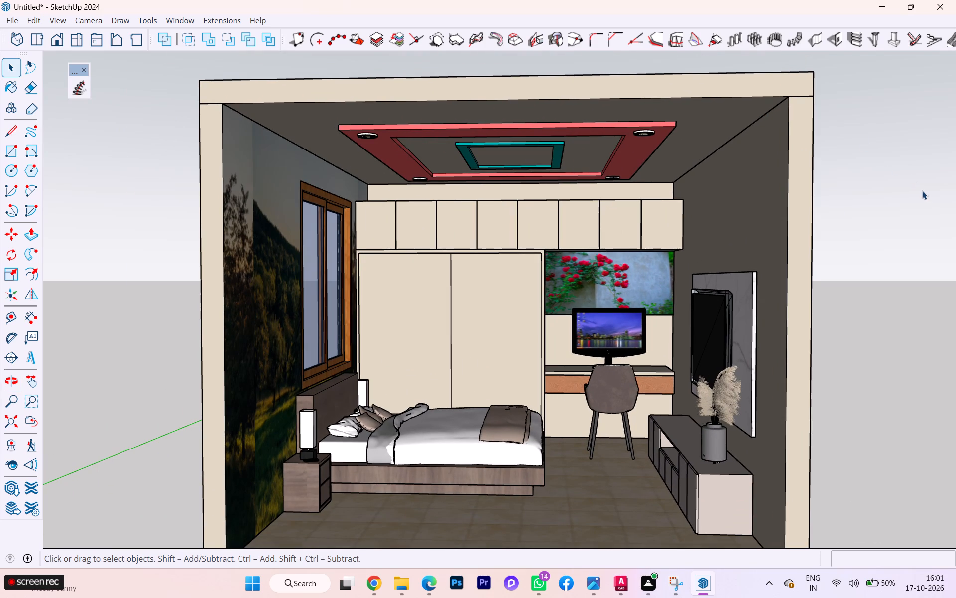
middle_click_drag(930, 201, 907, 192)
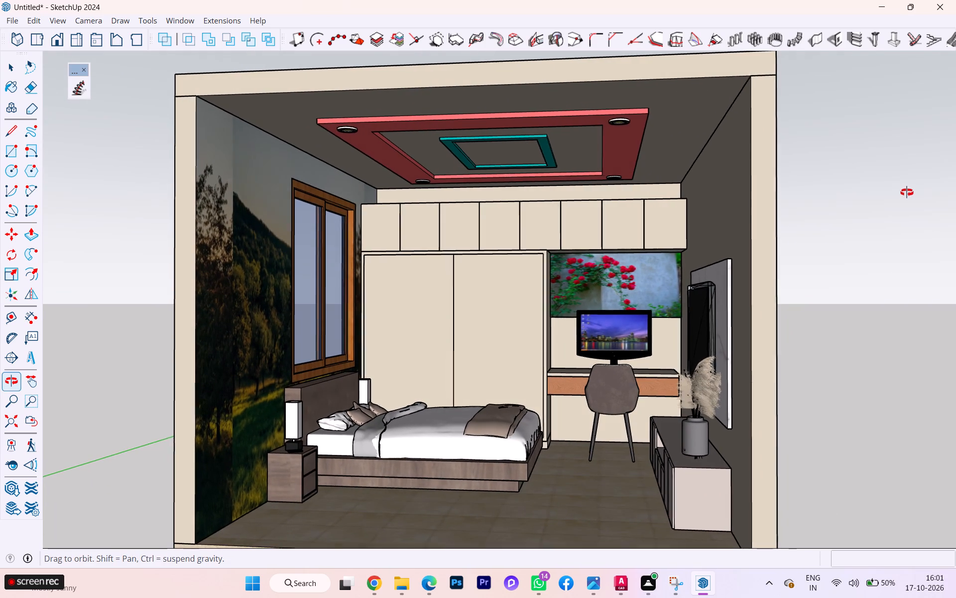
middle_click_drag(907, 192, 922, 188)
scroll(819, 115, "up", 1)
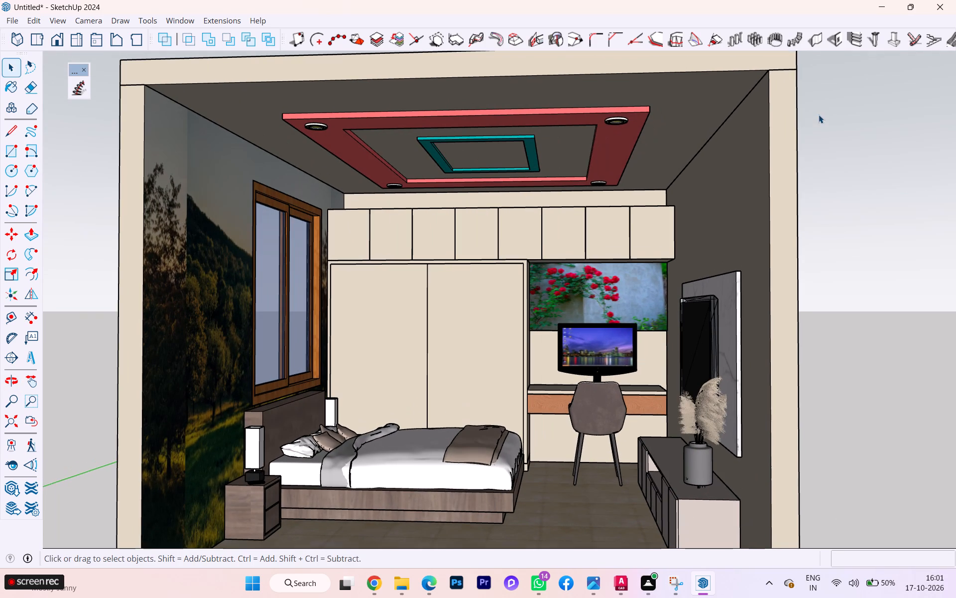
scroll(819, 115, "up", 1)
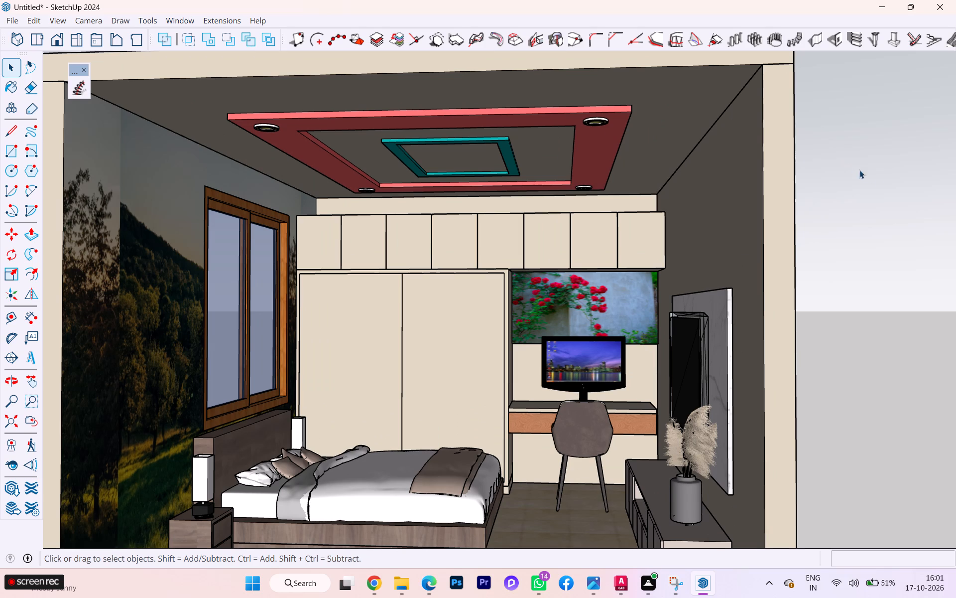
middle_click_drag(642, 287, 715, 285, "shift")
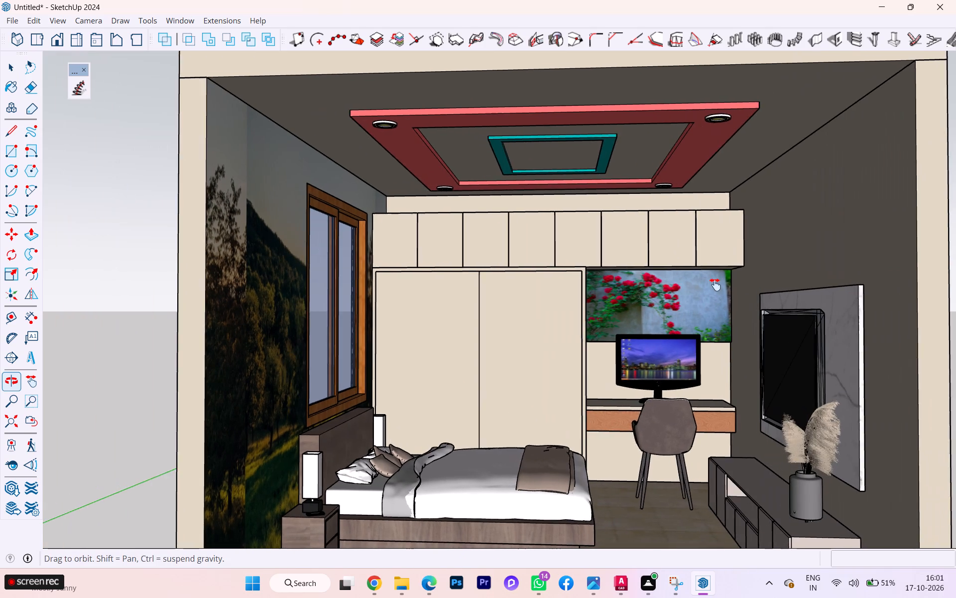
middle_click_drag(715, 285, 687, 255, "shift")
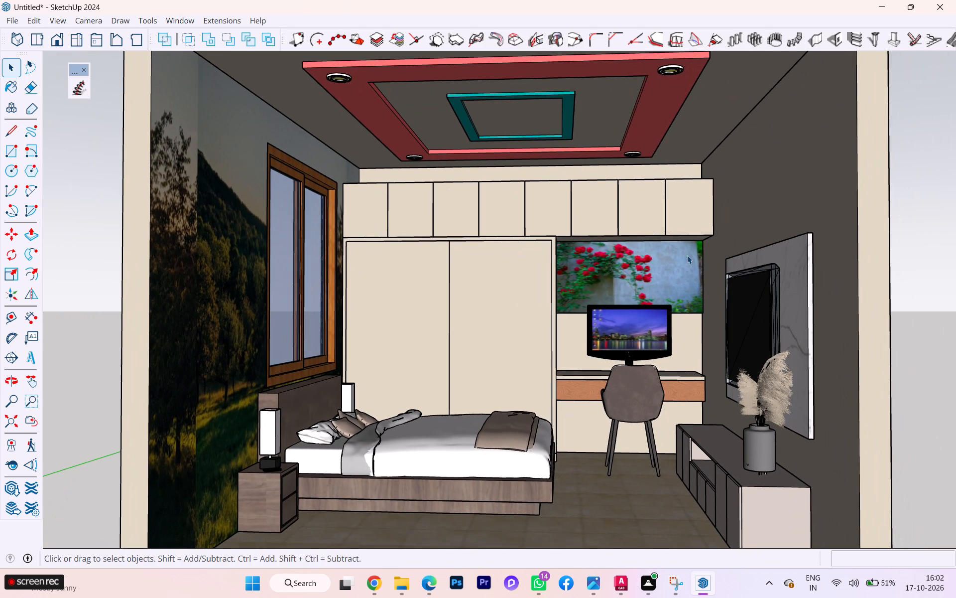
scroll(687, 255, "up", 1)
scroll(687, 255, "down", 1)
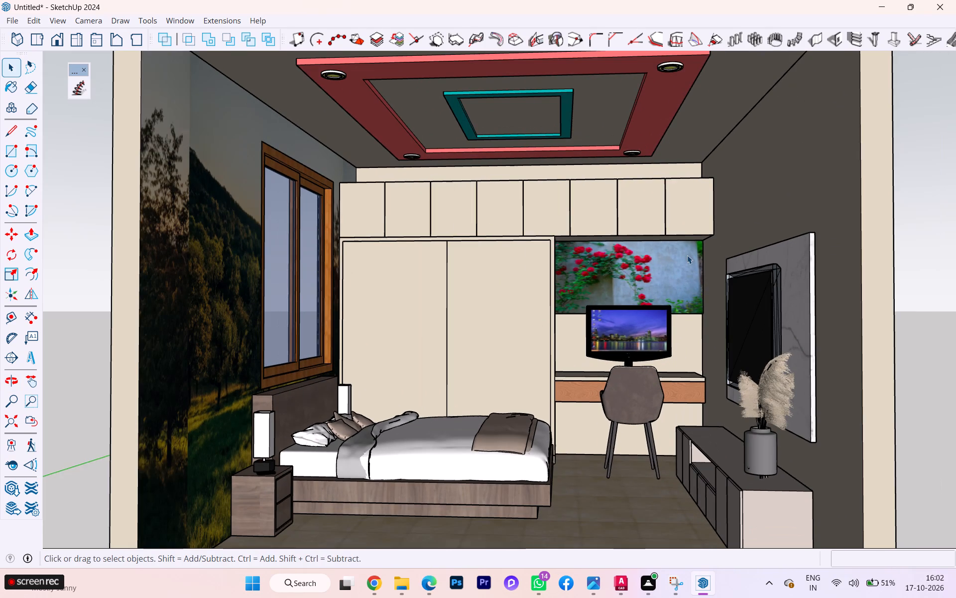
scroll(687, 255, "up", 1)
middle_click_drag(687, 255, 686, 246)
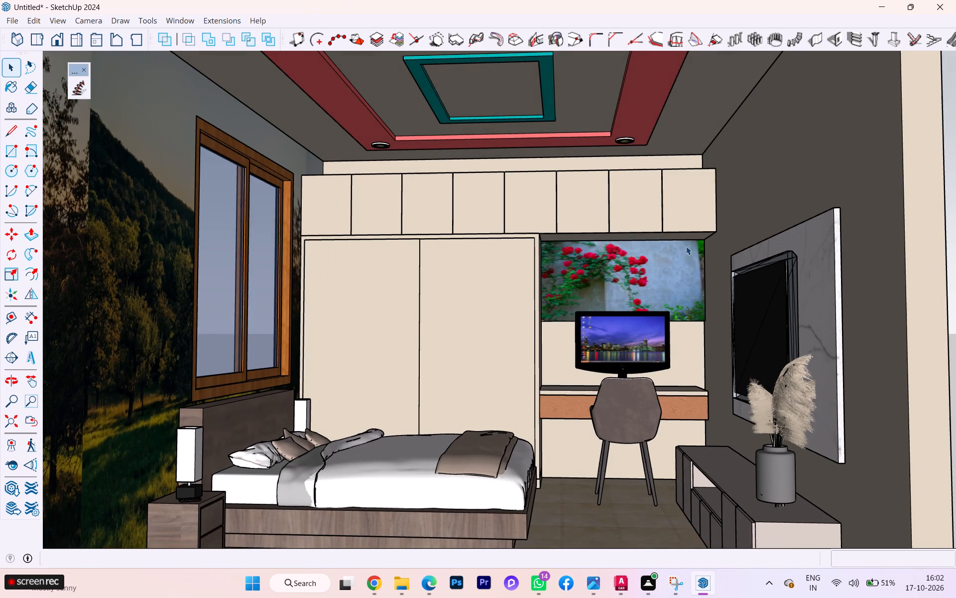
scroll(686, 246, "down", 1)
middle_click_drag(686, 246, 689, 254, "shift")
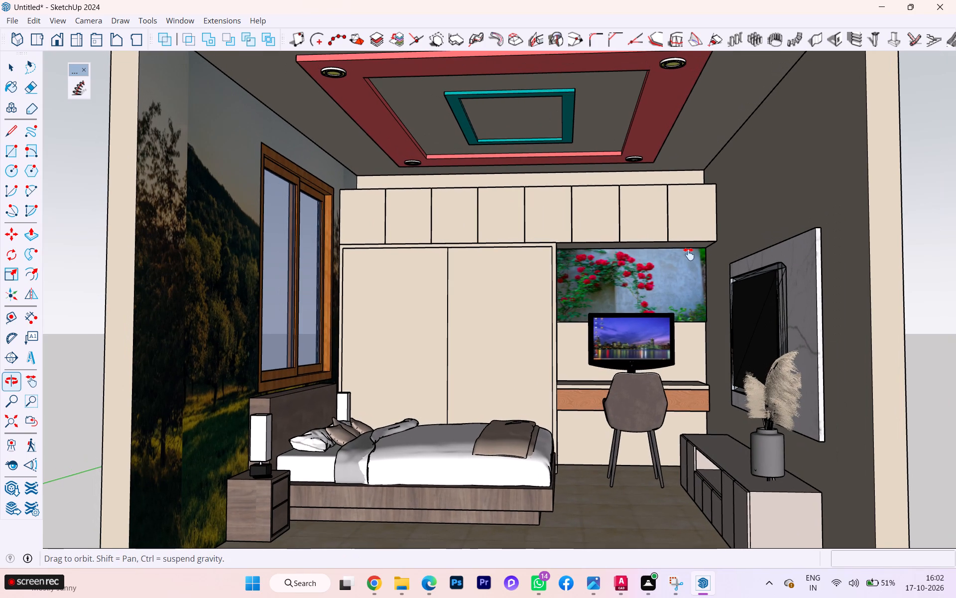
middle_click_drag(689, 254, 690, 257, "shift")
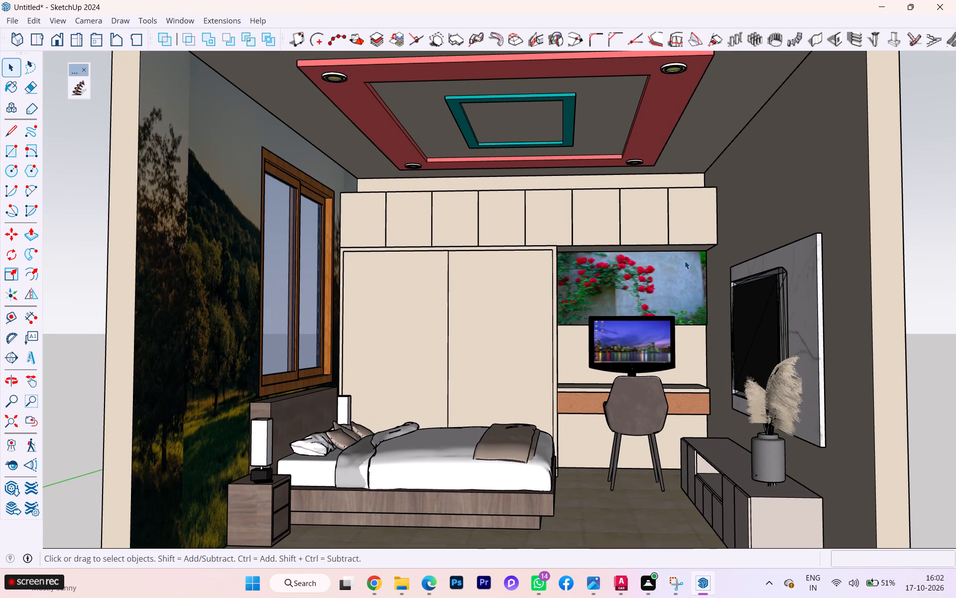
scroll(716, 290, "down", 1)
middle_click_drag(717, 291, 704, 291)
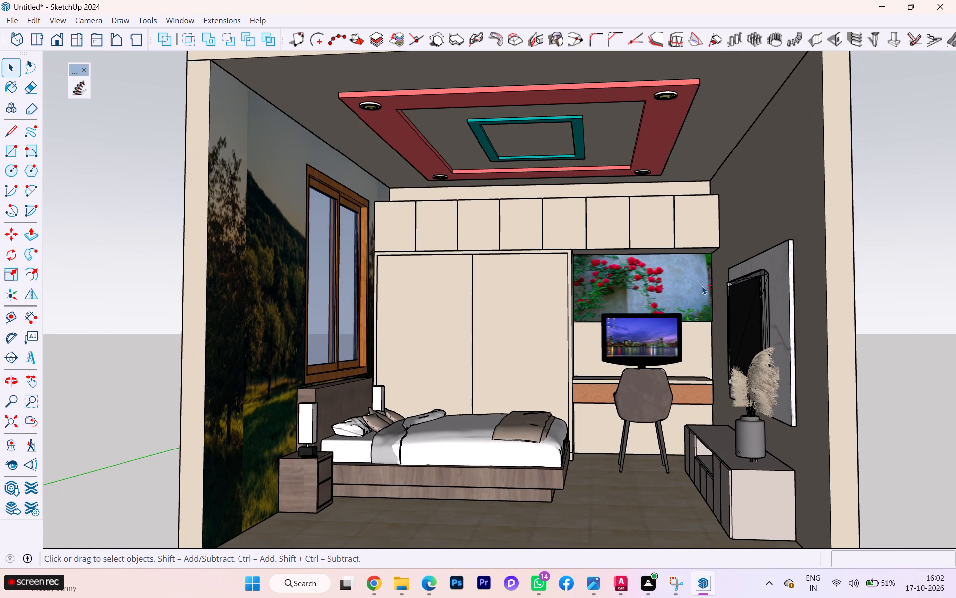
Examine the furnished bedroom through its open side, covering the false ceiling, wardrobe, window wall, bed, study desk and TV wall.
middle_click_drag(620, 285, 634, 284, "shift")
middle_click_drag(683, 230, 683, 233)
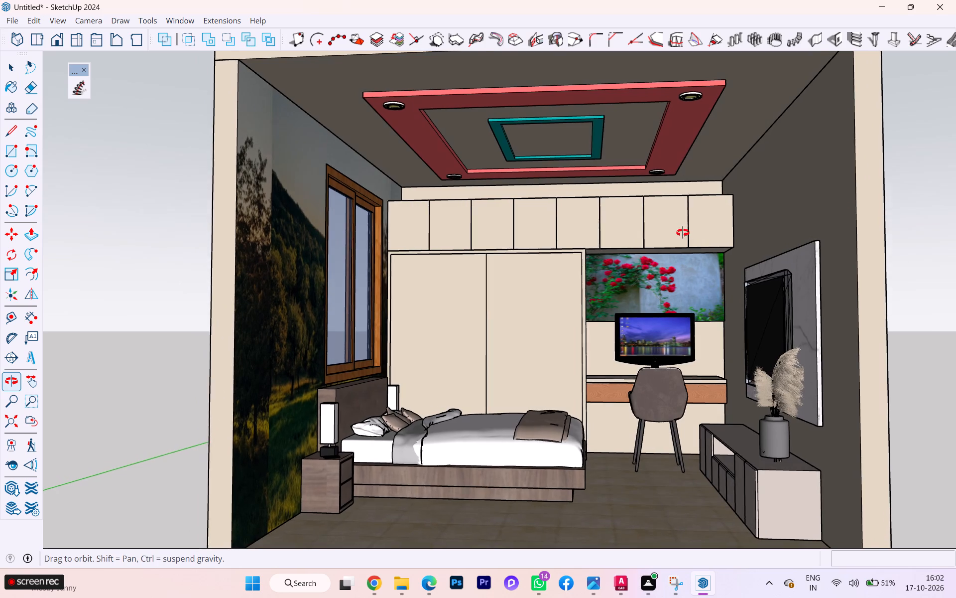
middle_click_drag(683, 233, 689, 230)
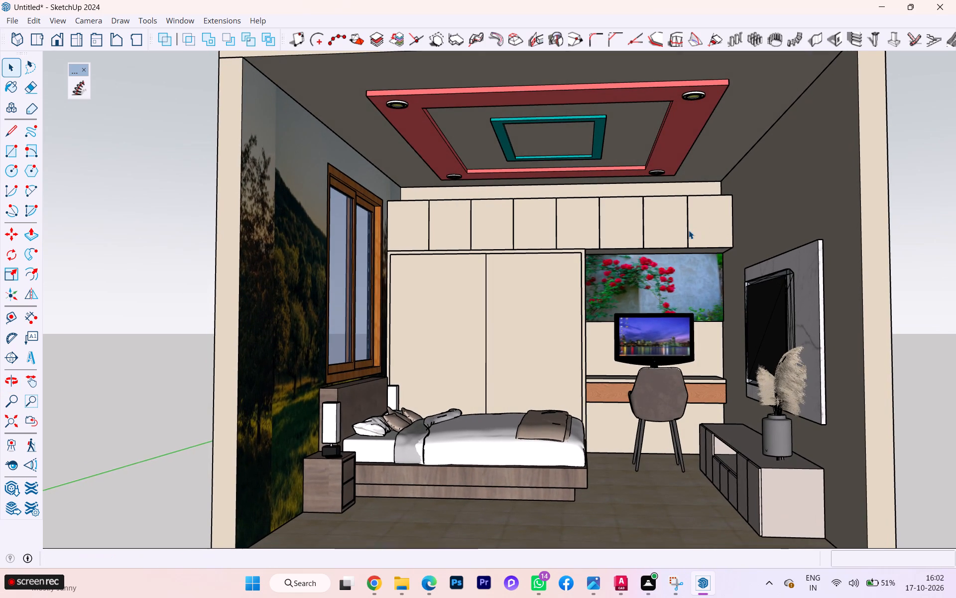
middle_click_drag(587, 280, 547, 284, "ctrl+shift")
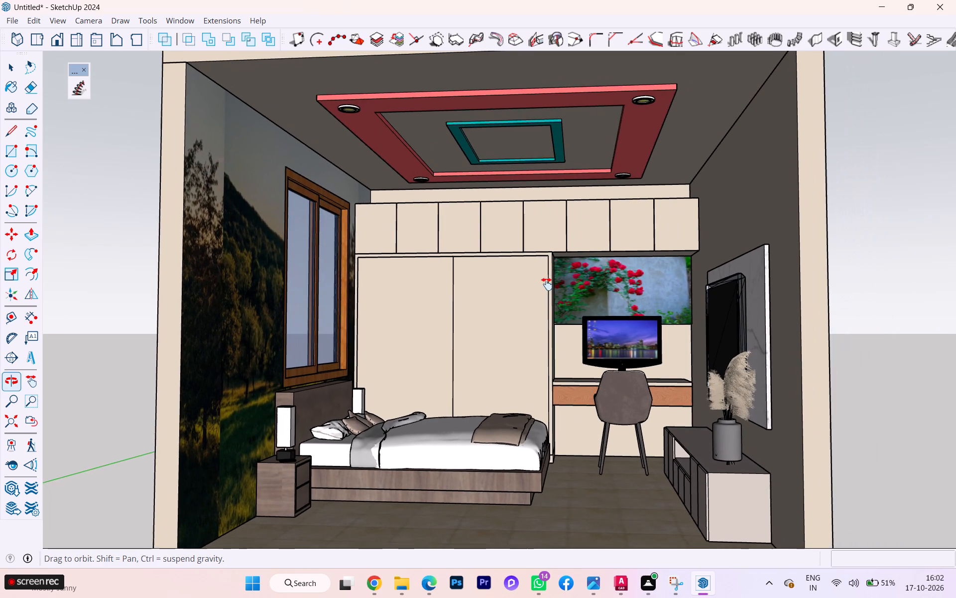
middle_click_drag(547, 284, 535, 288, "ctrl+shift")
middle_click_drag(727, 285, 754, 272)
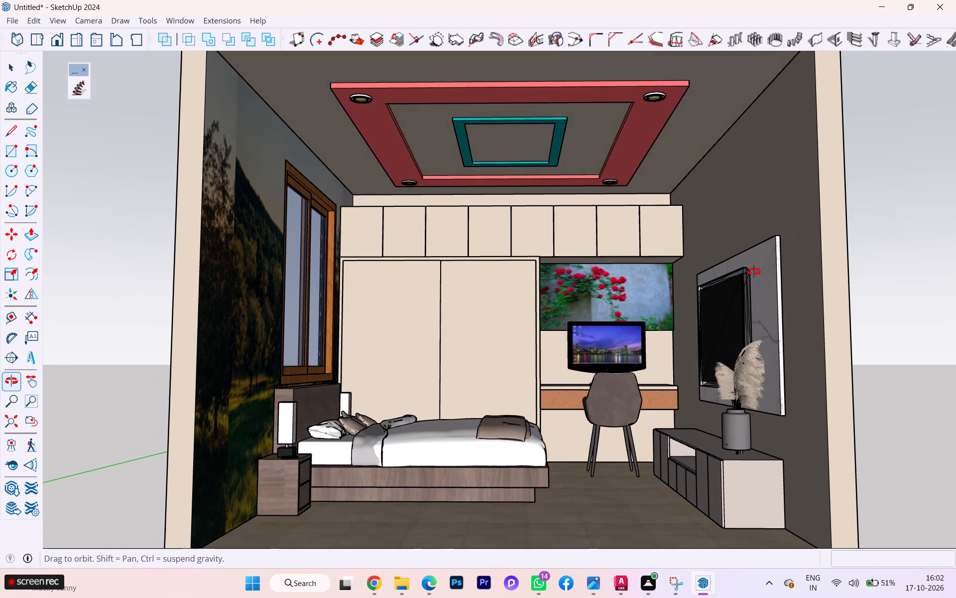
middle_click_drag(754, 272, 754, 271)
scroll(671, 255, "up", 3)
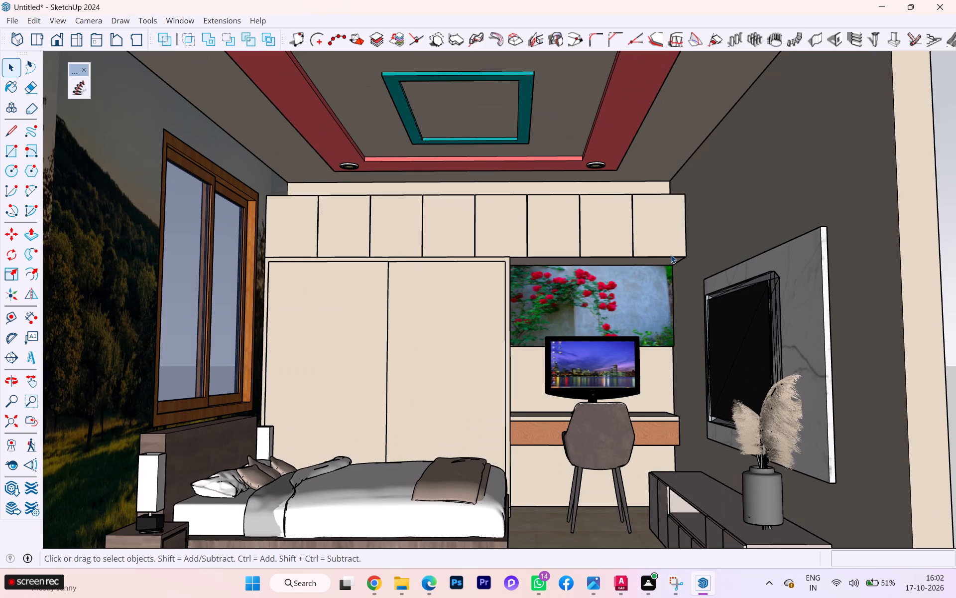
scroll(671, 255, "down", 3)
middle_click(670, 255)
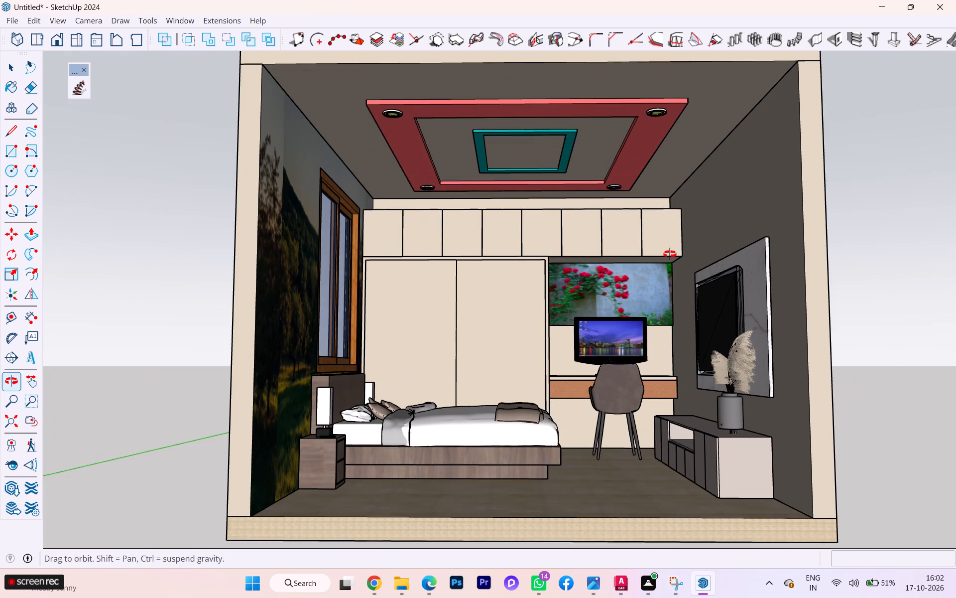
scroll(683, 248, "up", 1)
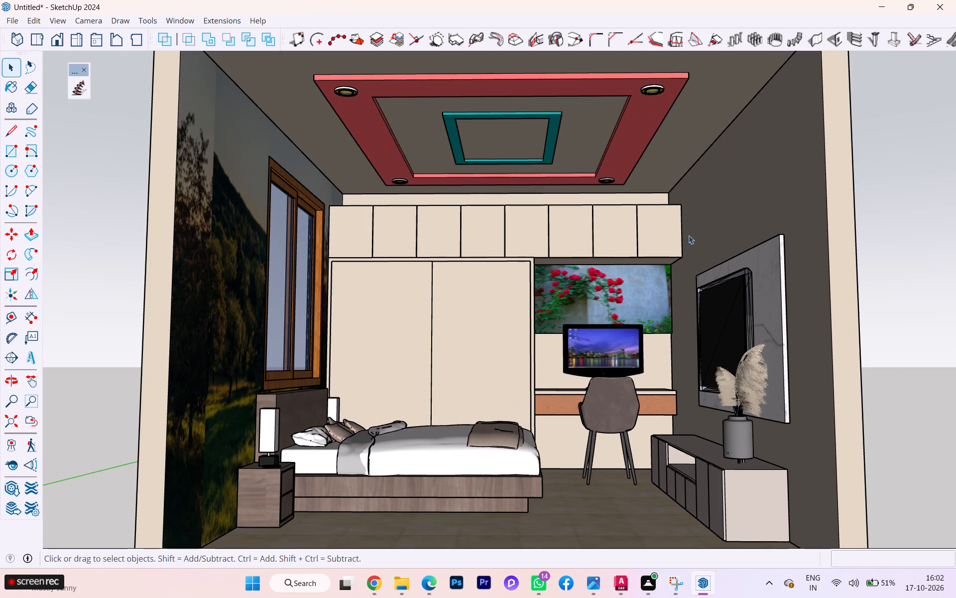
middle_click_drag(303, 163, 309, 182)
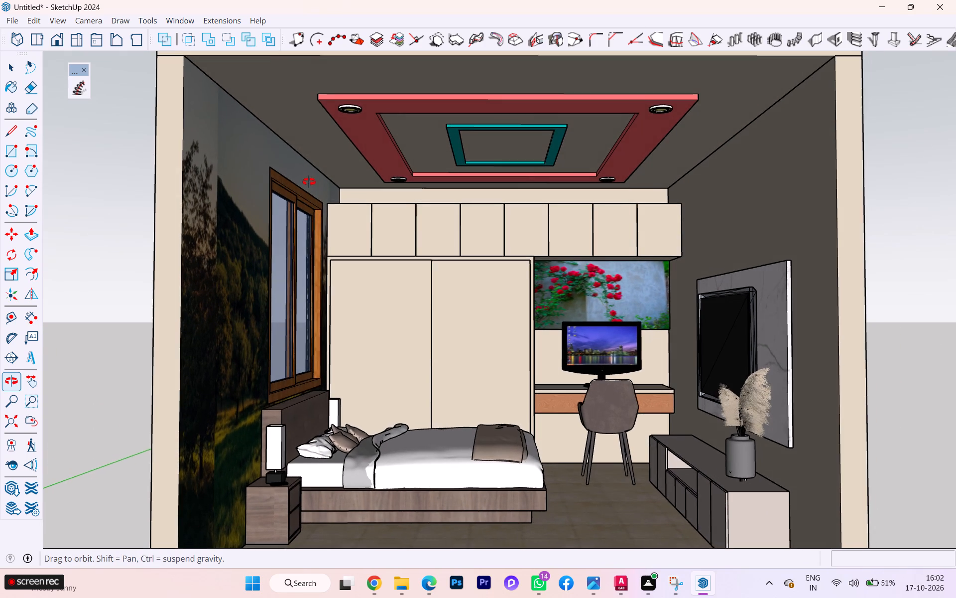
middle_click_drag(309, 182, 305, 174)
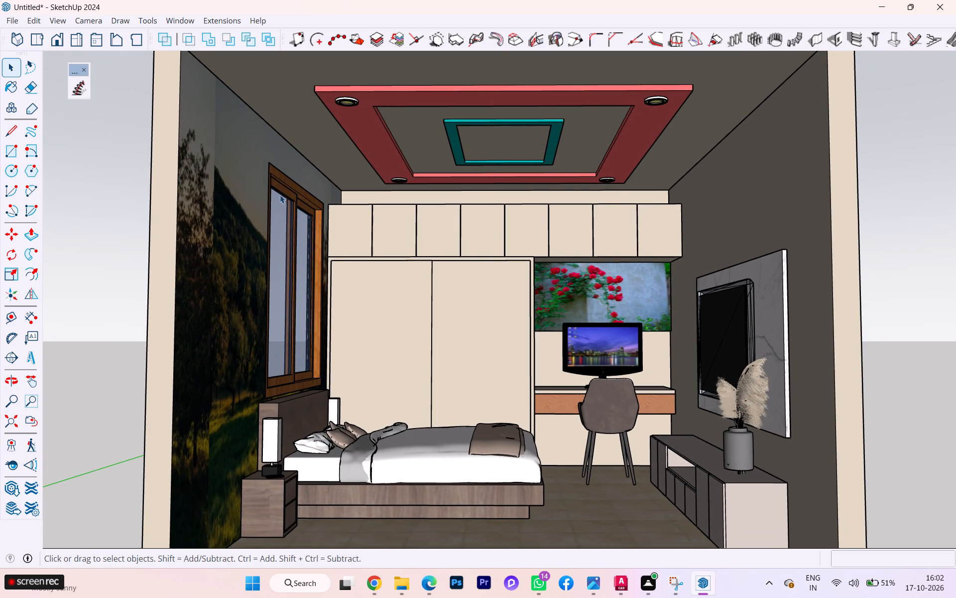
middle_click_drag(280, 195, 288, 209)
scroll(283, 203, "down", 1)
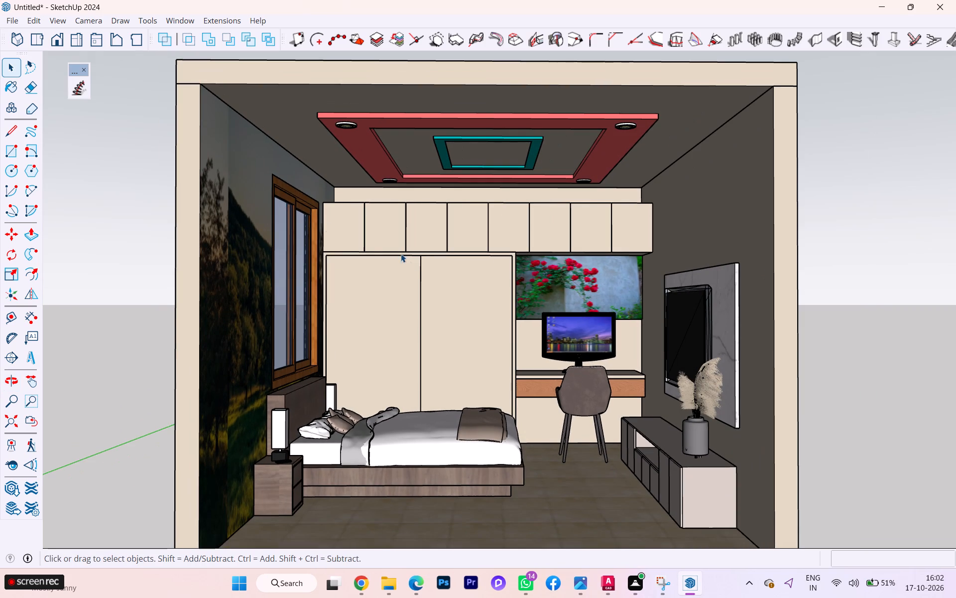
middle_click_drag(410, 263, 424, 259)
middle_click_drag(418, 254, 398, 255, "ctrl+shift")
scroll(383, 256, "up", 1)
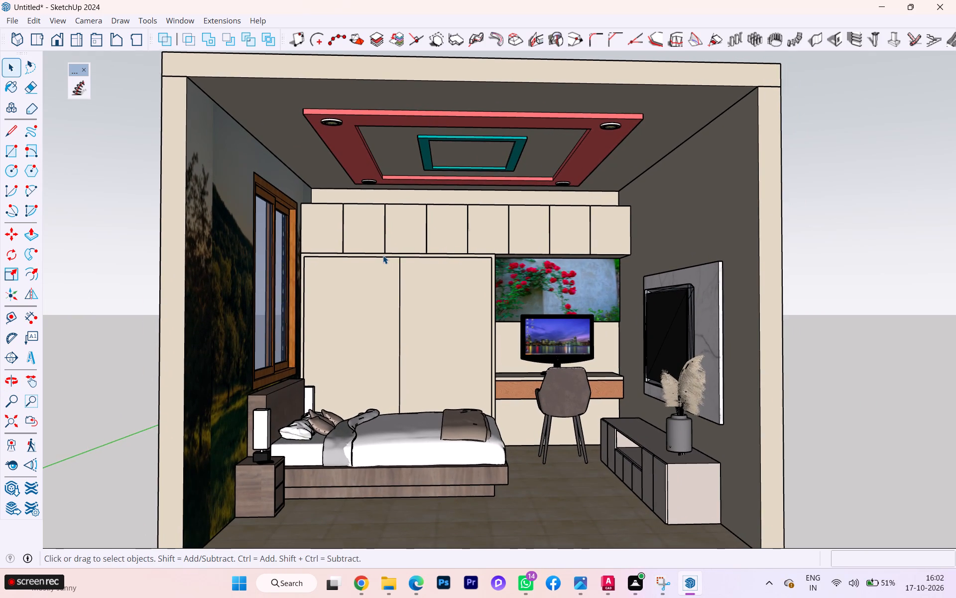
scroll(382, 255, "down", 1)
scroll(382, 255, "up", 1)
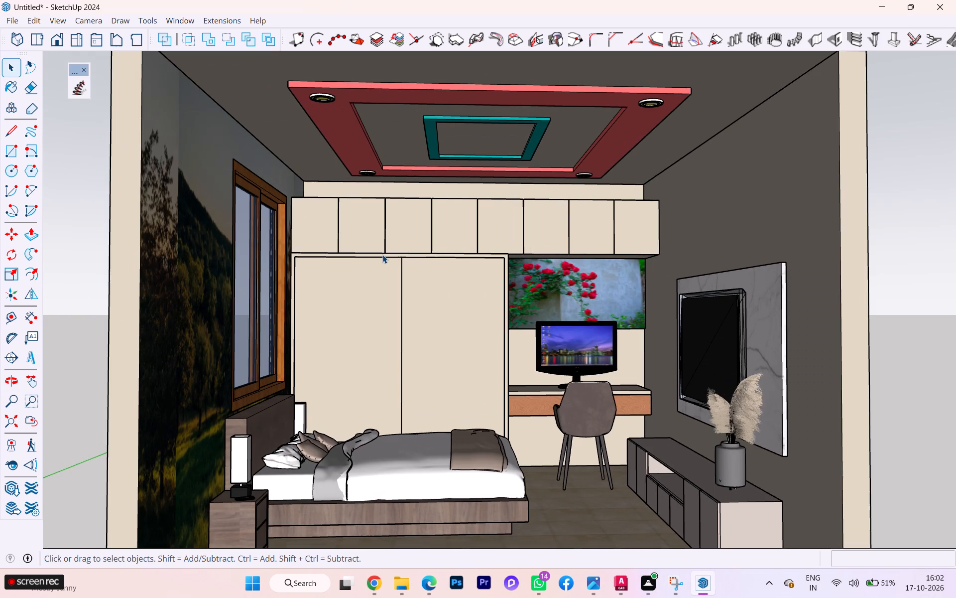
middle_click_drag(382, 255, 385, 247, "ctrl+shift")
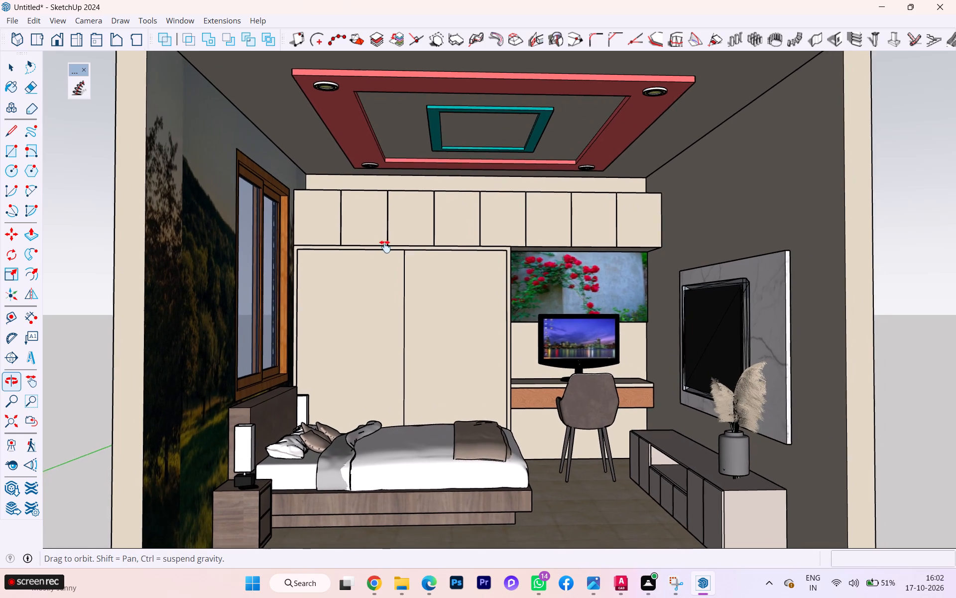
middle_click_drag(385, 247, 383, 246, "ctrl+shift")
scroll(383, 246, "down", 1, "ctrl+shift")
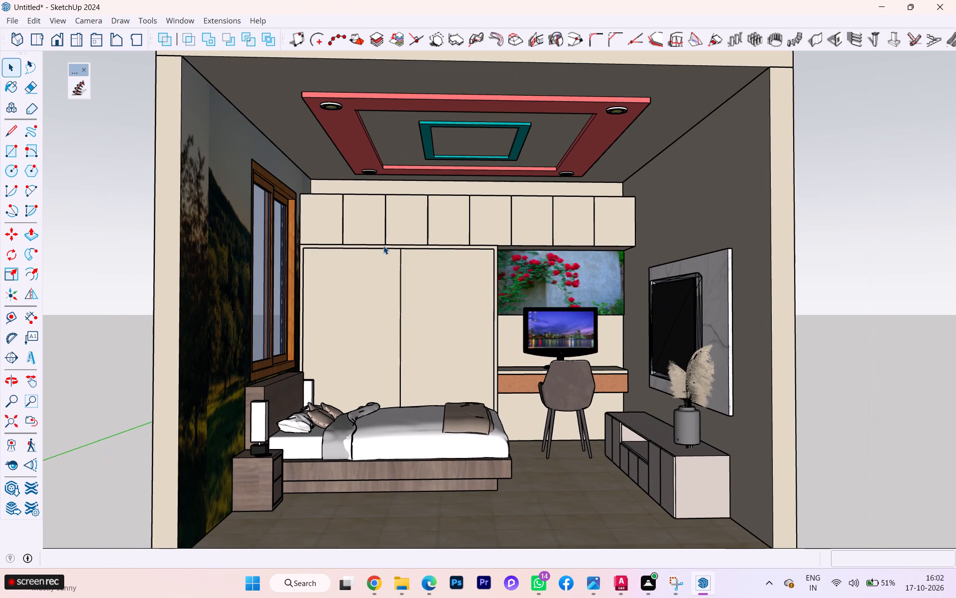
scroll(383, 246, "up", 1)
middle_click_drag(383, 246, 378, 239)
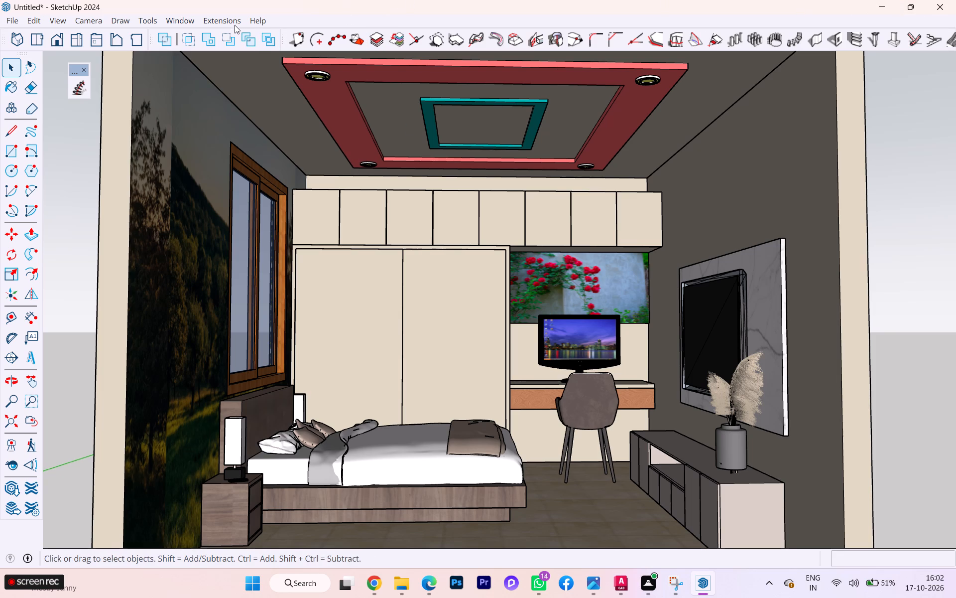
scroll(355, 149, "down", 1)
middle_click_drag(361, 159, 361, 160)
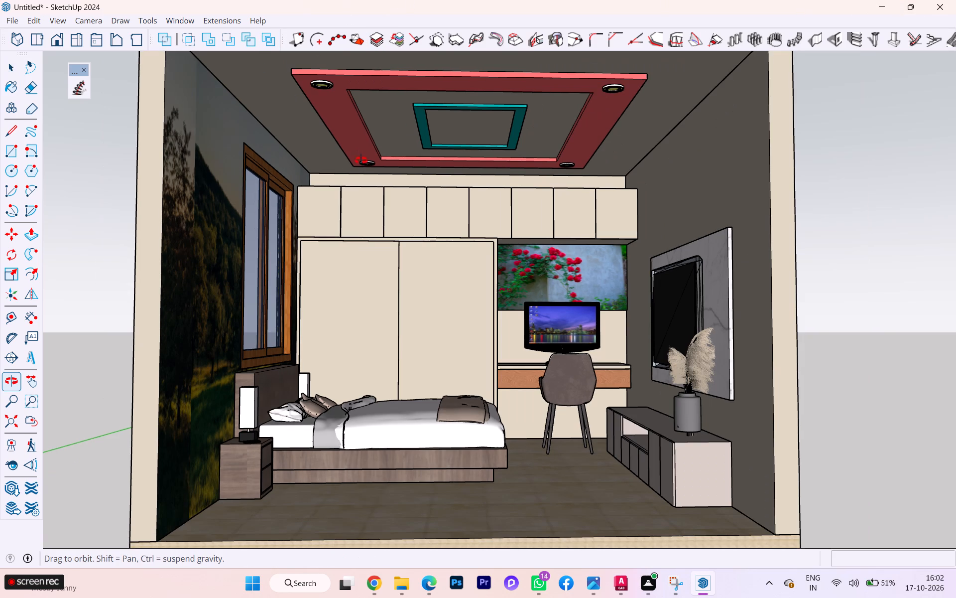
middle_click_drag(361, 160, 360, 176)
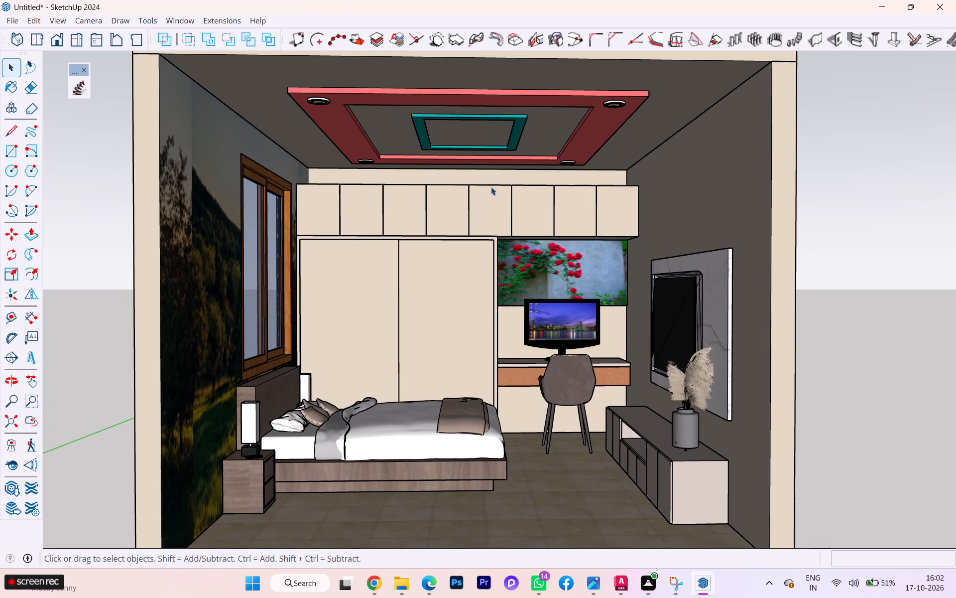
Examine the whole room from farther back and slightly higher, and return to a close frontal view of the ceiling and furniture.
scroll(615, 188, "down", 1)
middle_click_drag(615, 188, 614, 190)
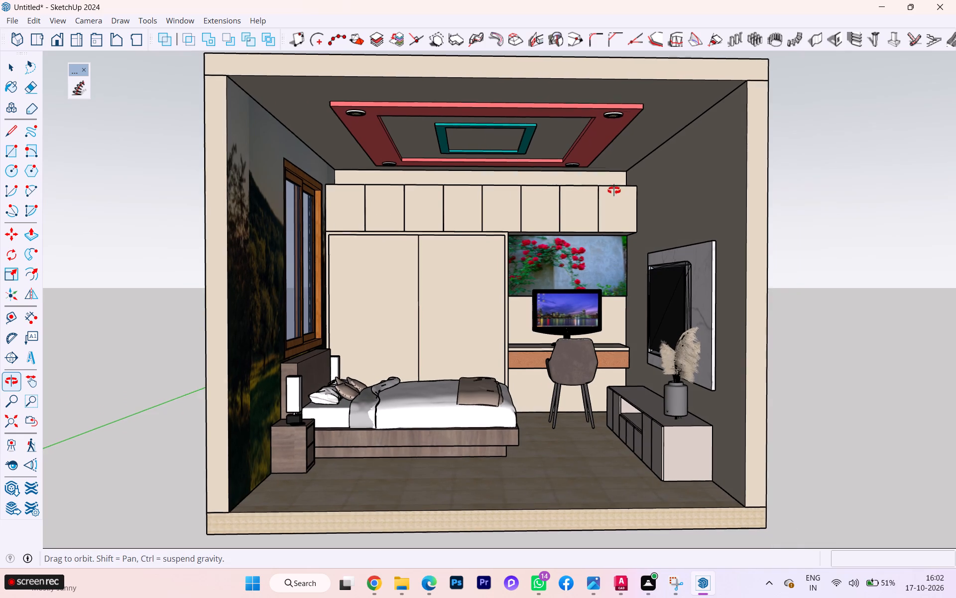
middle_click_drag(614, 190, 609, 215)
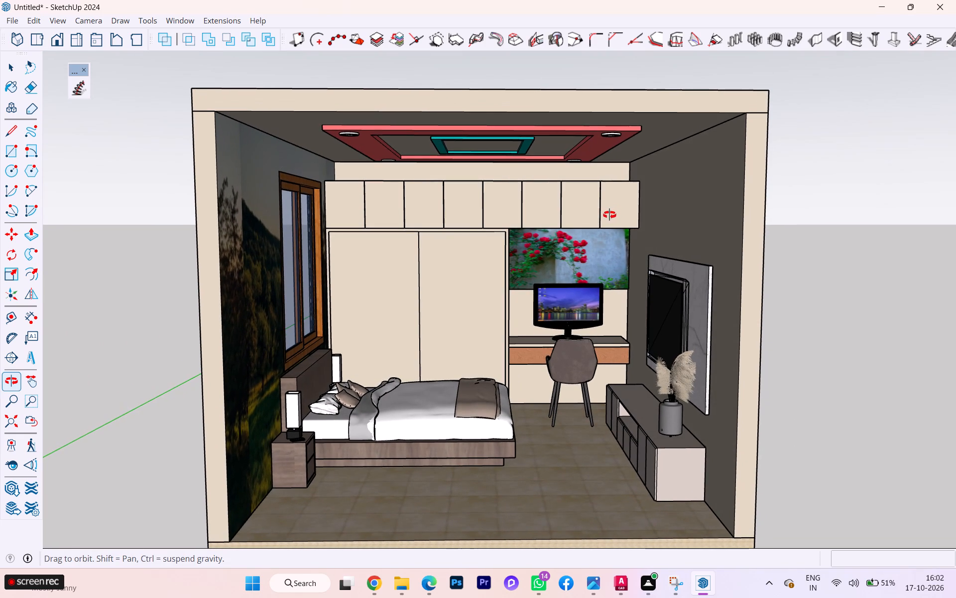
middle_click_drag(609, 215, 609, 215)
middle_click_drag(732, 196, 724, 191, "ctrl+shift")
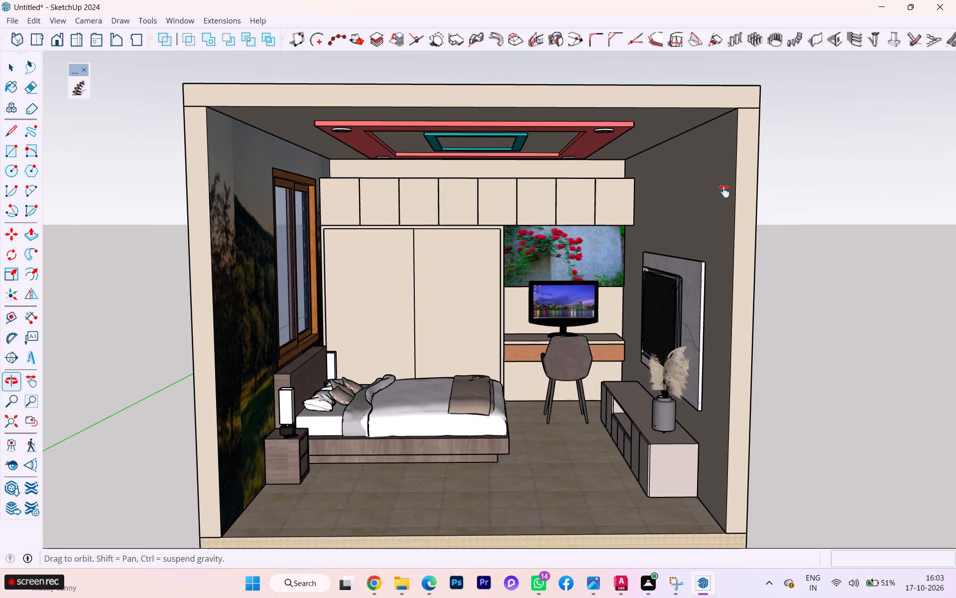
middle_click_drag(724, 191, 732, 201, "ctrl+shift")
scroll(584, 183, "up", 1, "ctrl+shift")
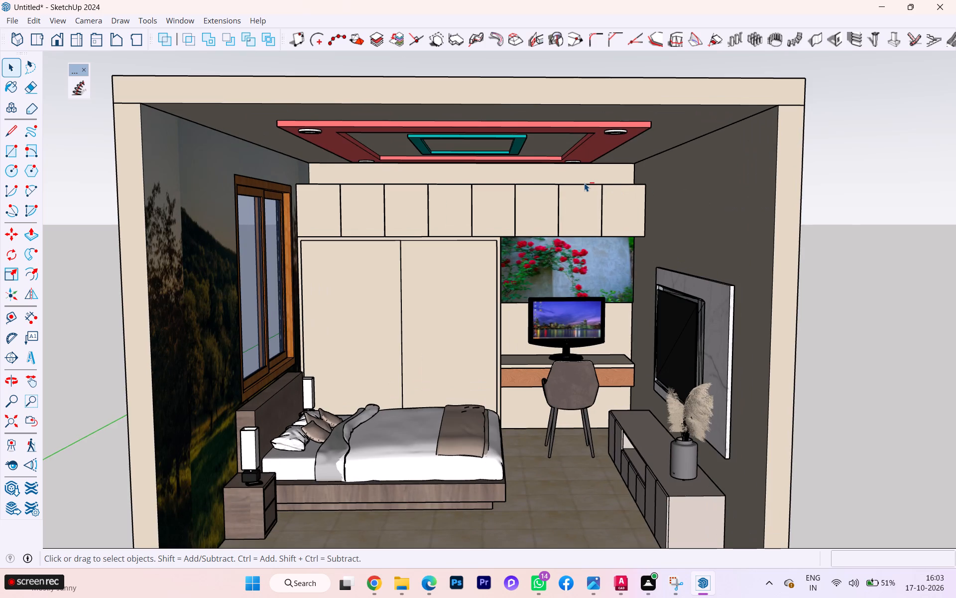
scroll(580, 182, "up", 1, "ctrl+shift")
middle_click_drag(439, 151, 438, 142)
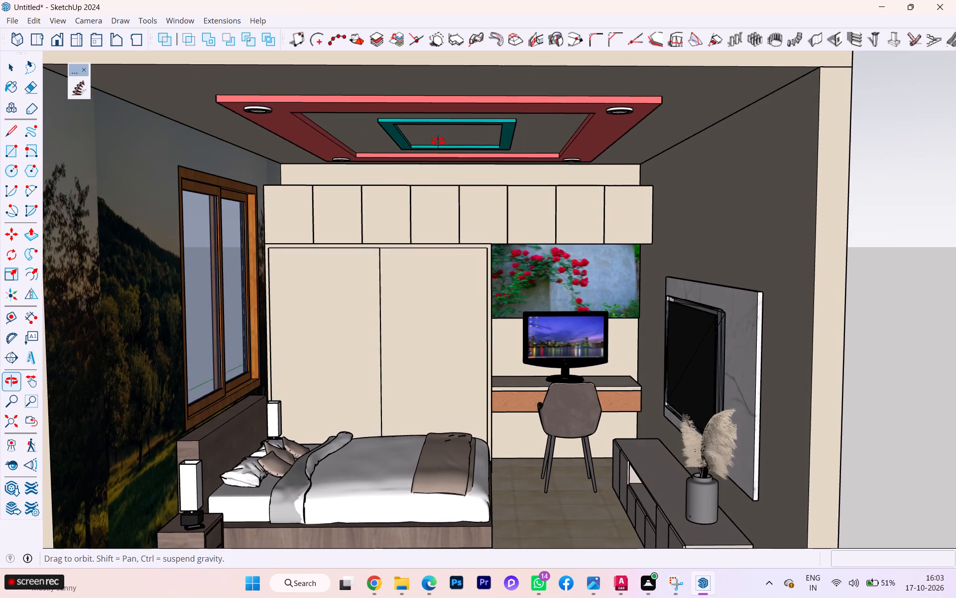
middle_click_drag(438, 142, 439, 137)
middle_click_drag(432, 154, 435, 153, "ctrl+shift")
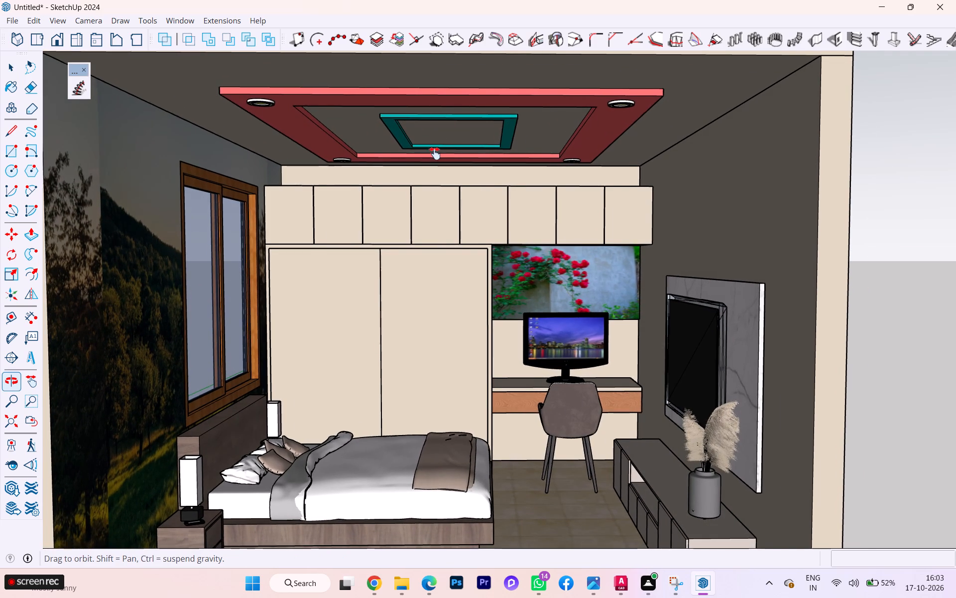
middle_click_drag(435, 153, 461, 145, "ctrl+shift")
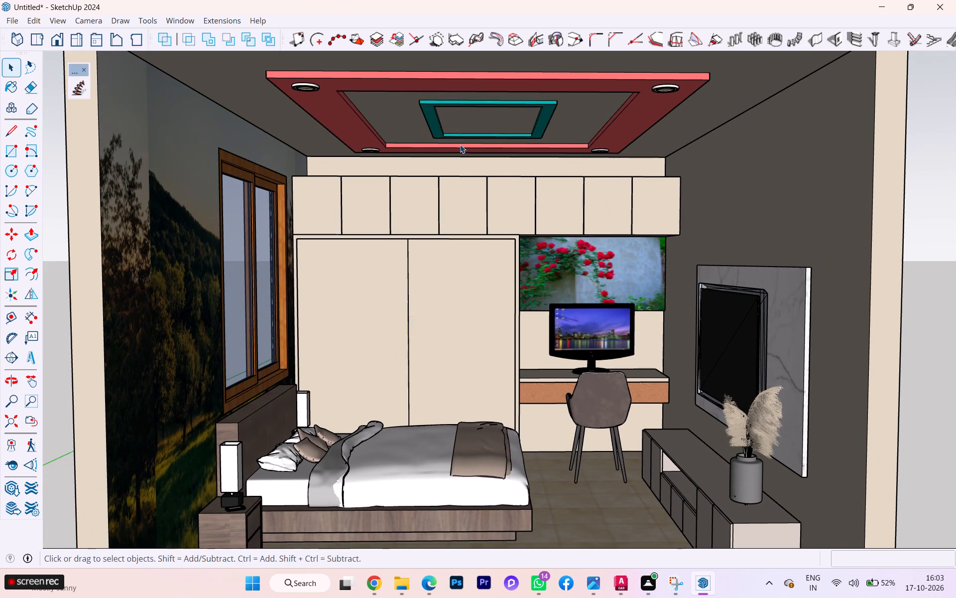
scroll(459, 147, "up", 1)
scroll(459, 147, "down", 1)
scroll(459, 147, "up", 1)
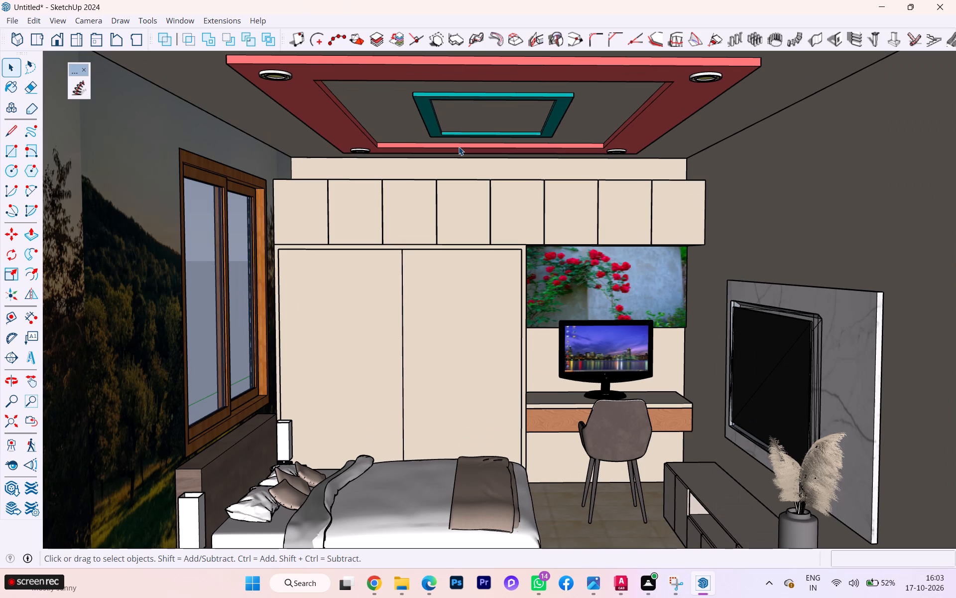
middle_click_drag(447, 151, 447, 147)
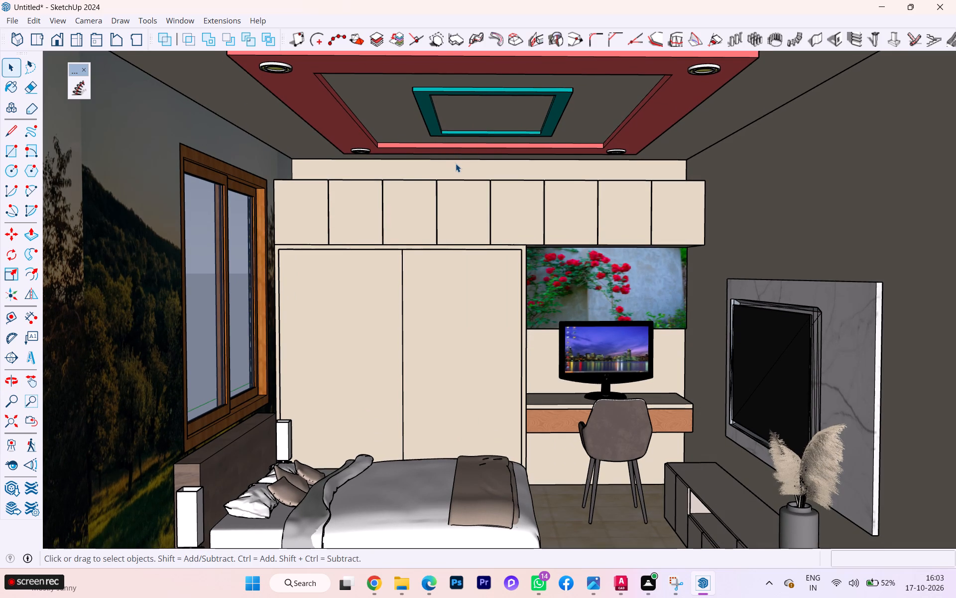
scroll(456, 163, "down", 1)
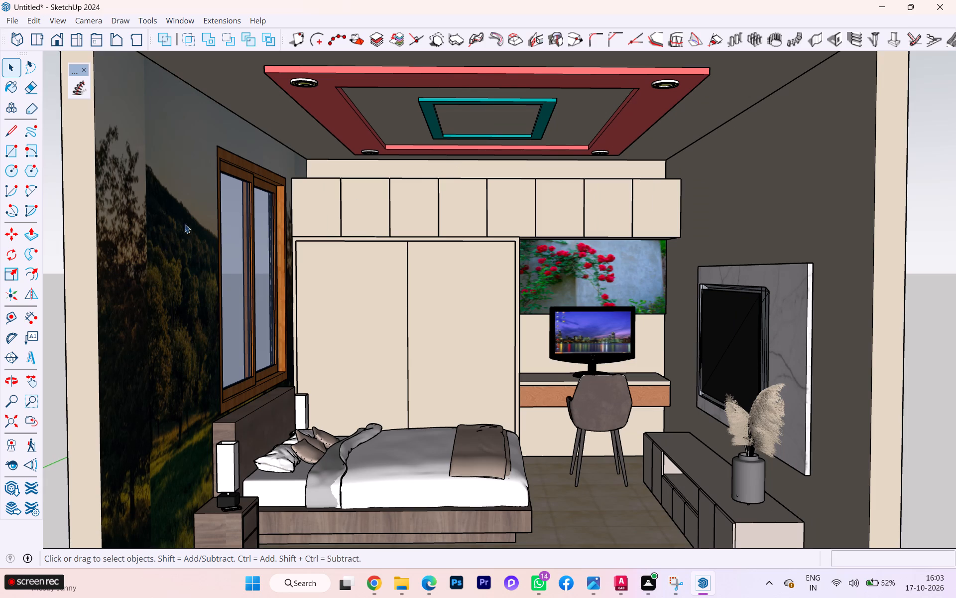
Save the model as "bedroom design" in SketchUp Models (*.skp) format in the internship files folder on drive D.
left_click(12, 20)
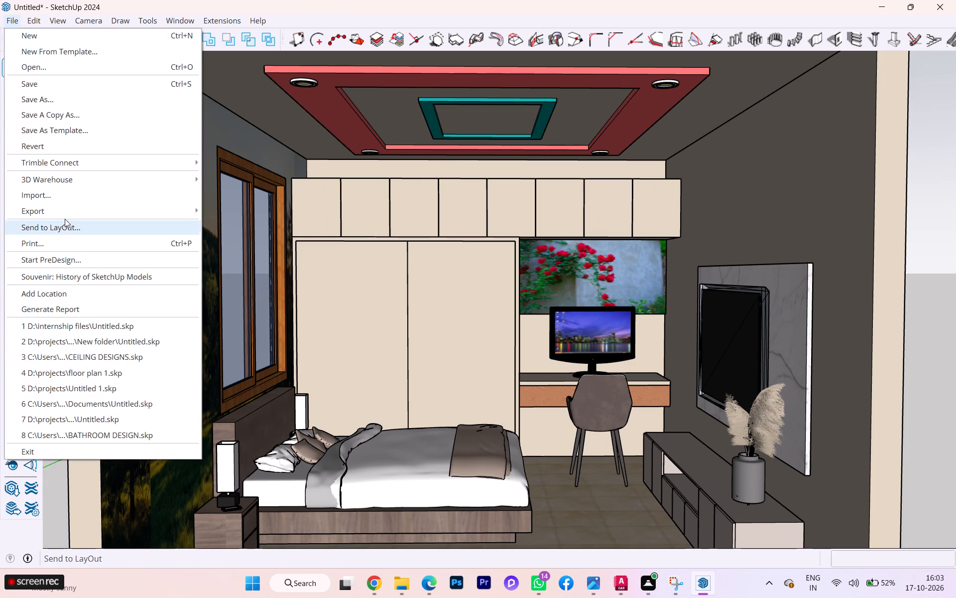
left_click(47, 101)
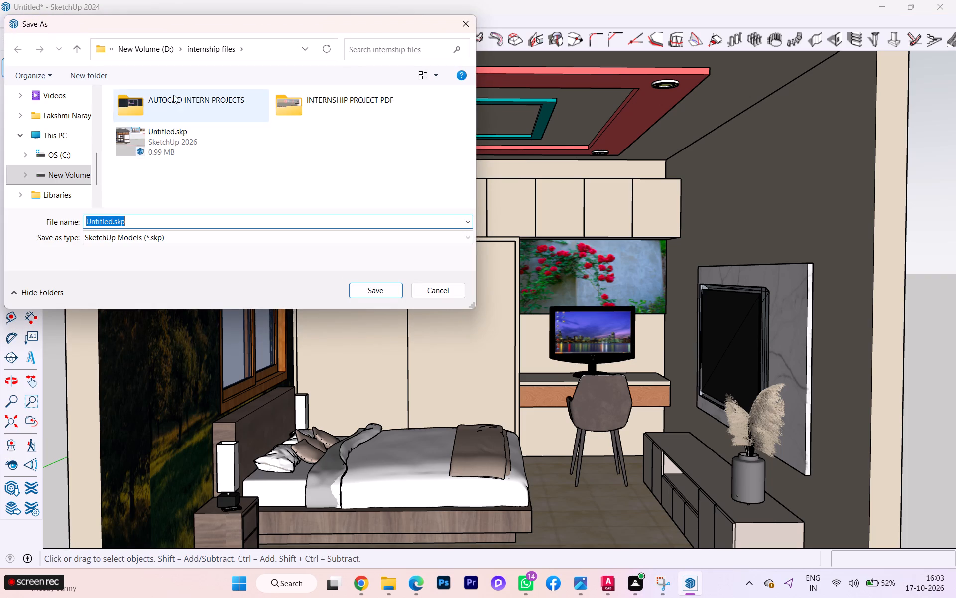
left_click(116, 223)
left_click(112, 218)
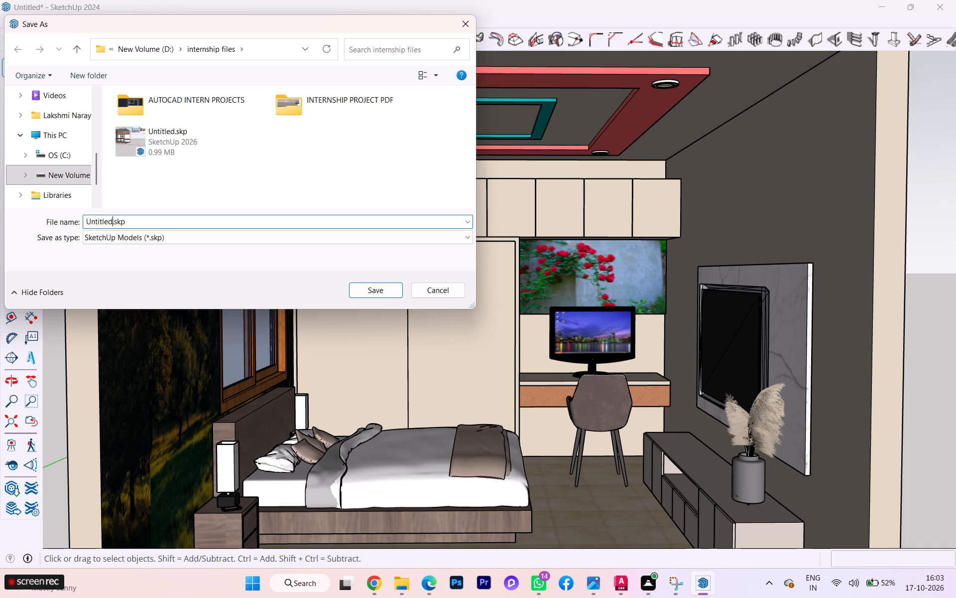
key("BackSpace")
key("BackSpace")
key("BackSpace")
key("BackSpace")
key("BackSpace")
key("BackSpace")
key("BackSpace")
key("BackSpace")
key("BackSpace")
key("BackSpace")
key("BackSpace")
key("BackSpace")
key("BackSpace")
key("BackSpace")
key("BackSpace")
key("BackSpace")
key("BackSpace")
key("b")
type("edrr")
key("BackSpace")
type("oom design")
left_click(377, 295)
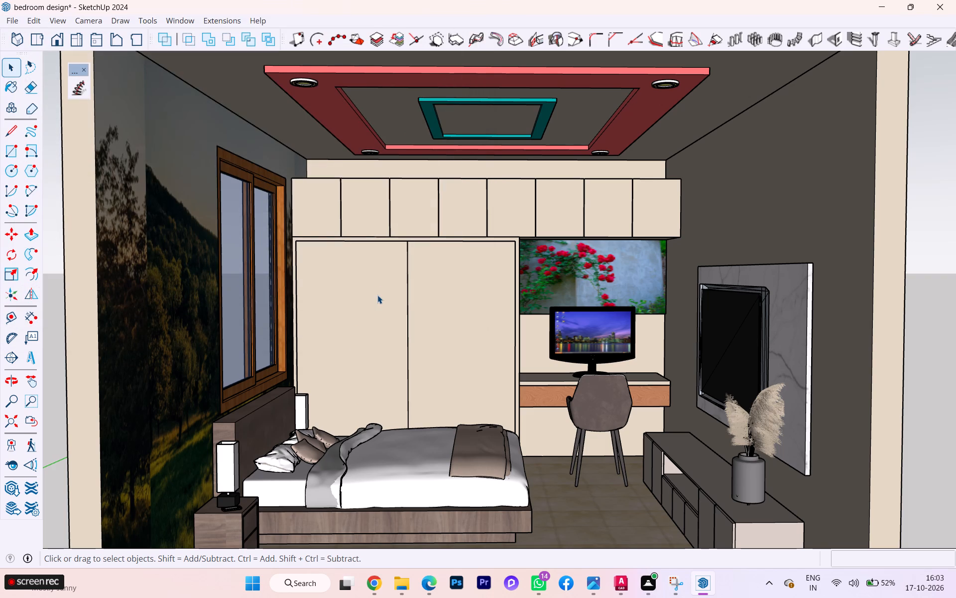
Examine the whole furnished bedroom from farther back and slightly higher, including the outer walls, ceiling and furniture.
left_click(9, 17)
left_click(12, 20)
scroll(182, 104, "down", 1)
scroll(184, 106, "up", 1)
scroll(187, 107, "down", 4)
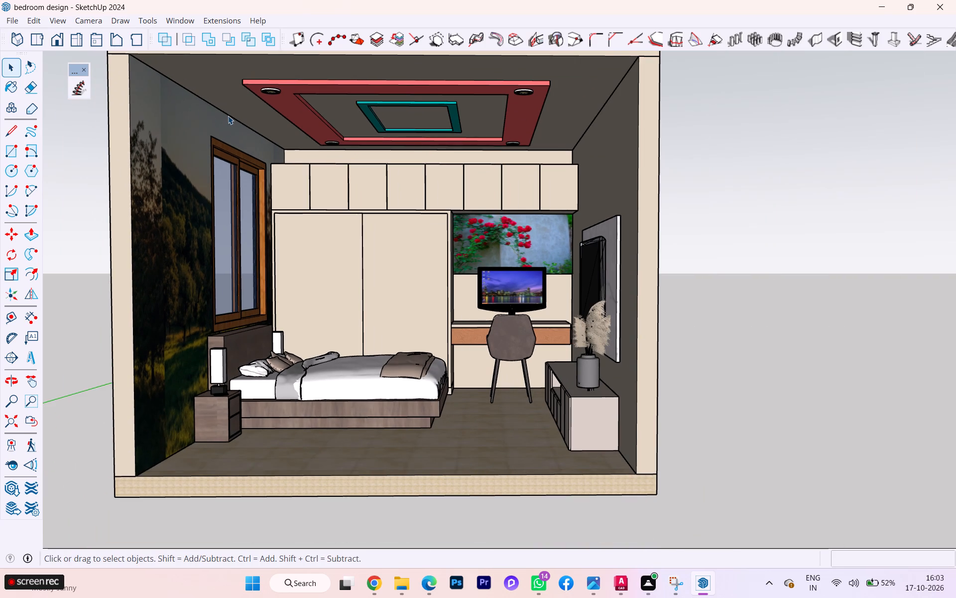
scroll(231, 119, "down", 1)
middle_click_drag(227, 121, 230, 137)
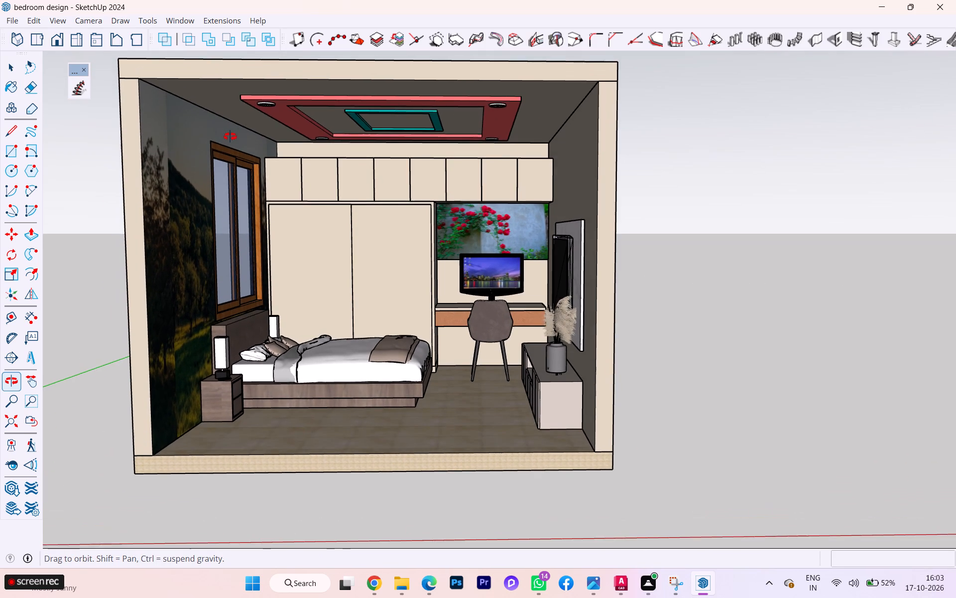
middle_click_drag(230, 137, 231, 140)
scroll(196, 99, "up", 2)
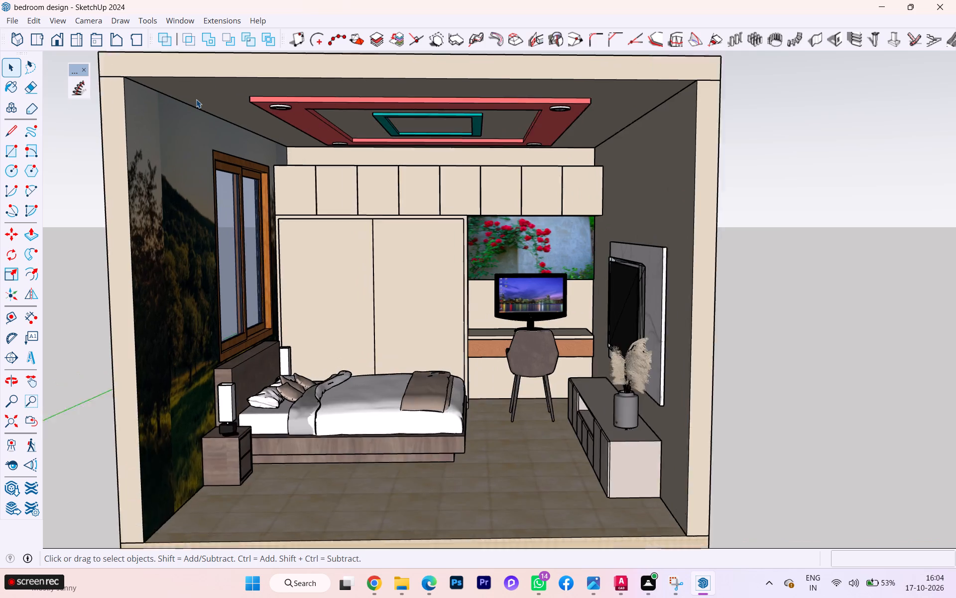
scroll(196, 99, "up", 1)
scroll(201, 99, "down", 1)
middle_click_drag(202, 99, 209, 90)
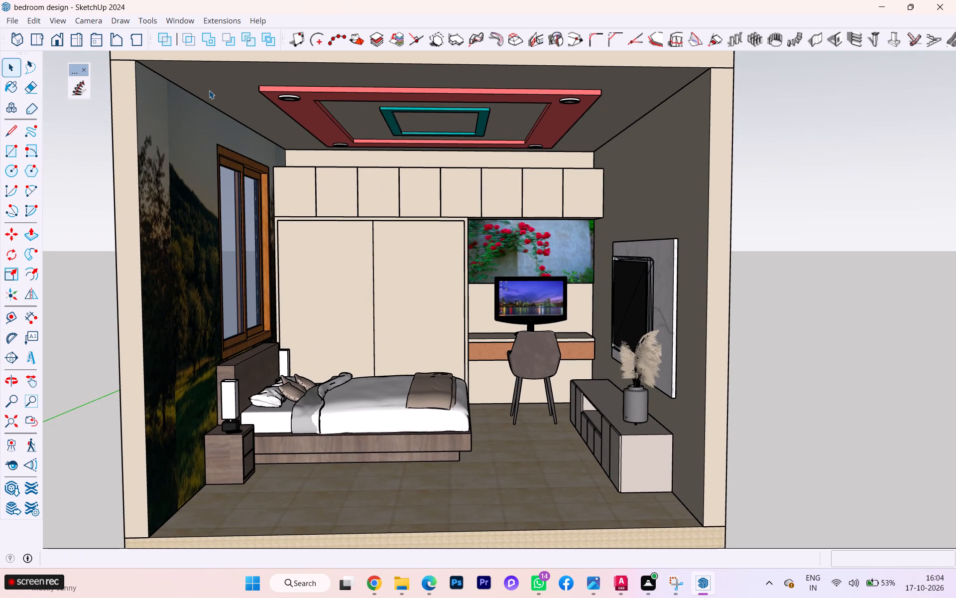
scroll(209, 90, "up", 1)
scroll(210, 92, "down", 1)
scroll(210, 92, "up", 1)
scroll(210, 93, "down", 1)
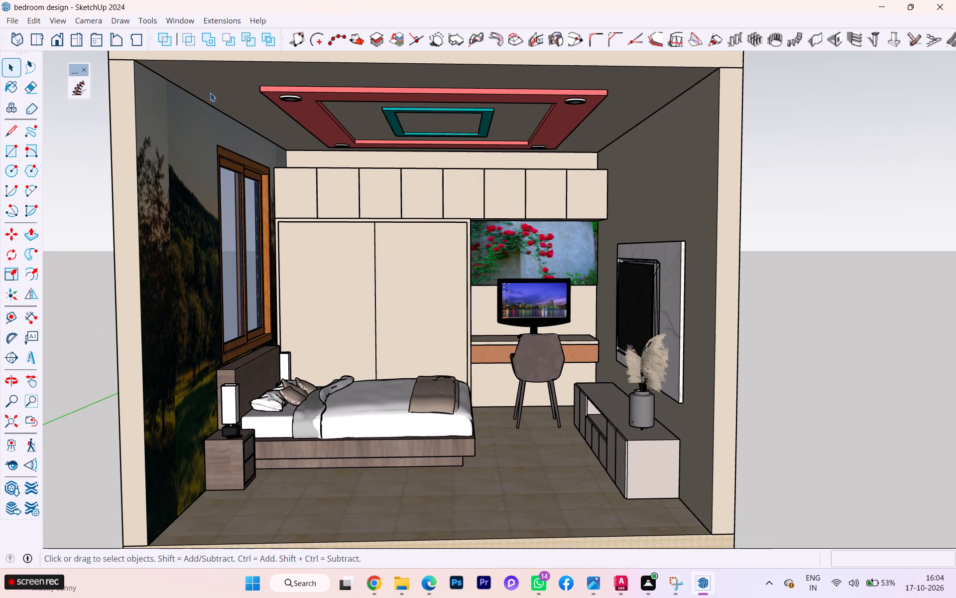
Send the bedroom model to LayOut on a plain paper A3 Landscape template.
left_click(10, 16)
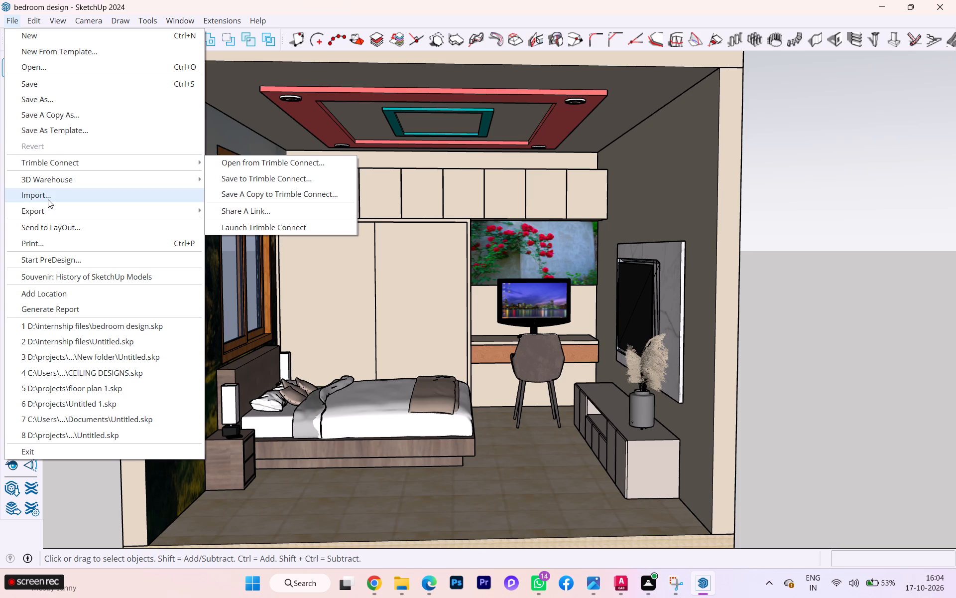
left_click(46, 225)
scroll(130, 90, "up", 1)
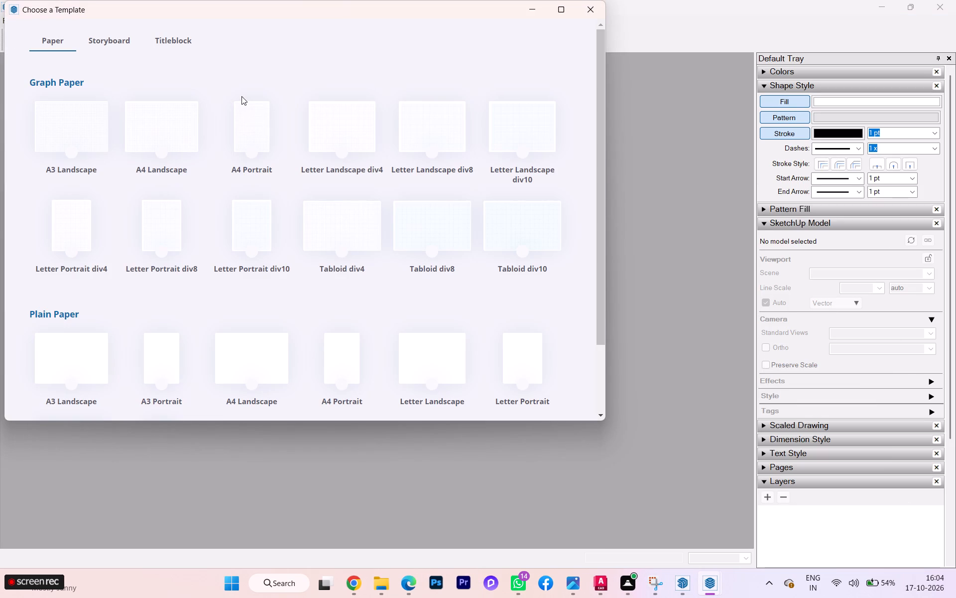
left_click(61, 343)
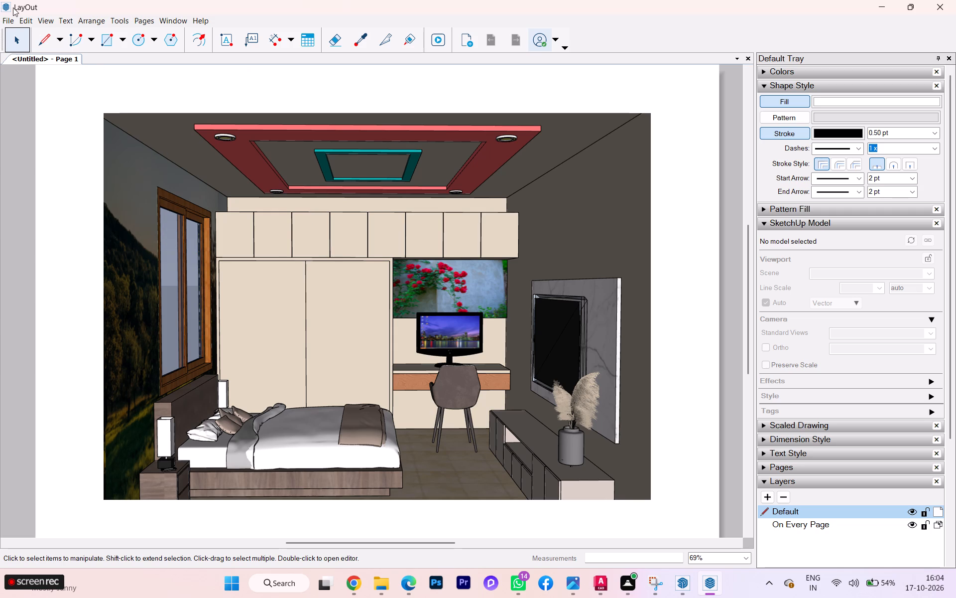
Export the LayOut page as "bedroom design.pdf" to the INTERNSHIP PROJECT PDF folder, keeping the default PDF export options.
left_click(0, 22)
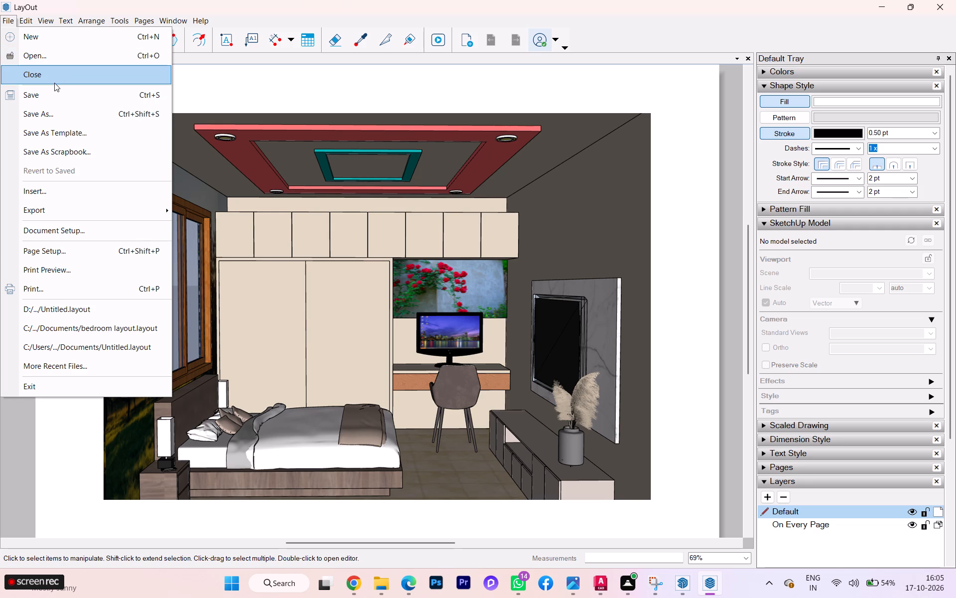
left_click(37, 208)
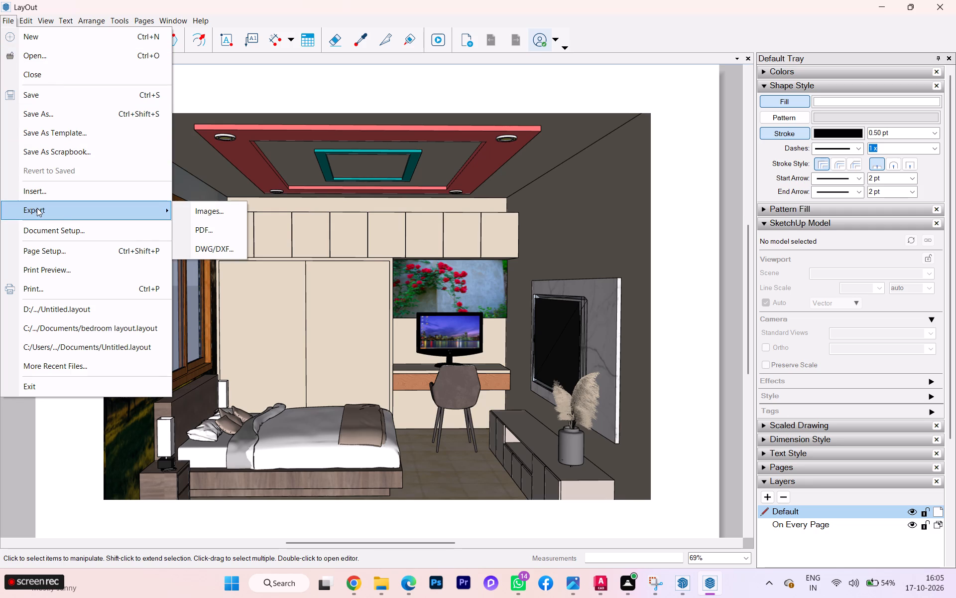
left_click(199, 226)
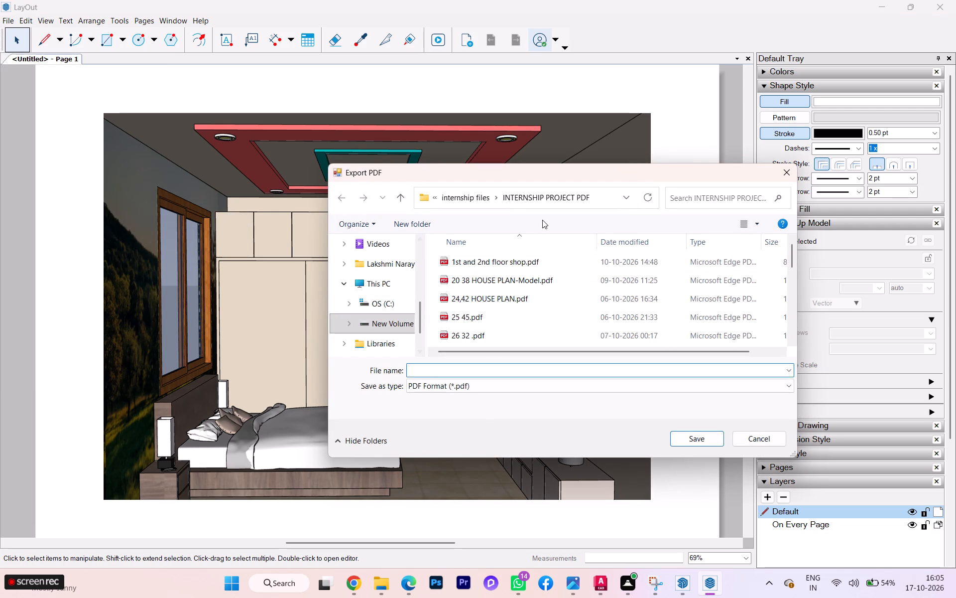
left_click(433, 370)
type("bedroom")
type(".pdf")
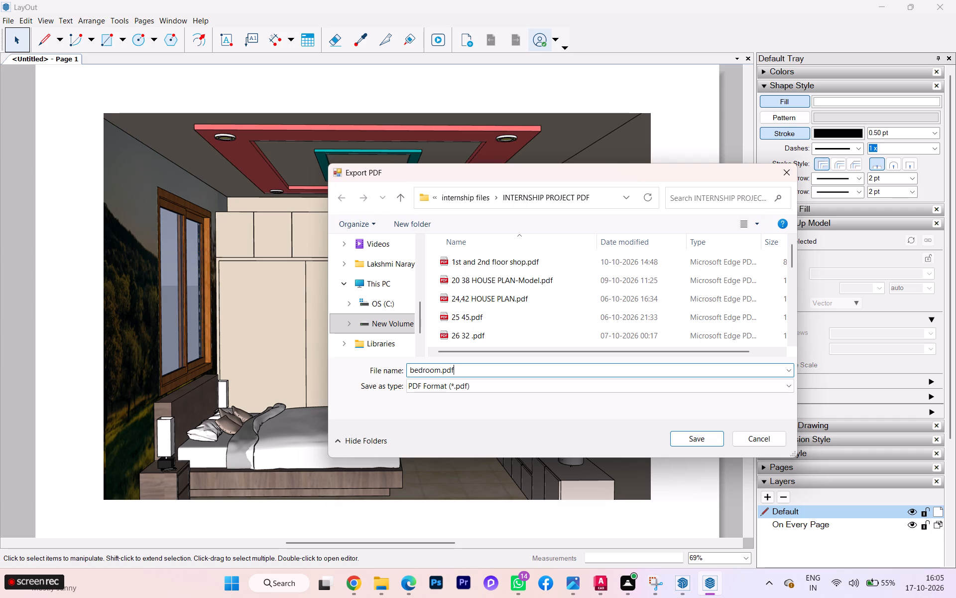
left_click(439, 367)
key("space")
type("design")
left_click(718, 443)
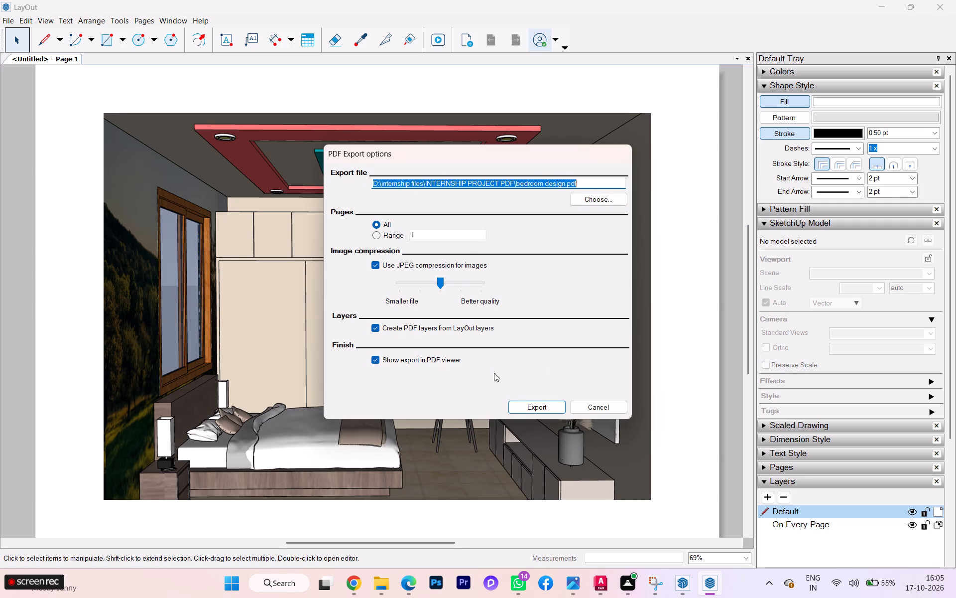
left_click(527, 407)
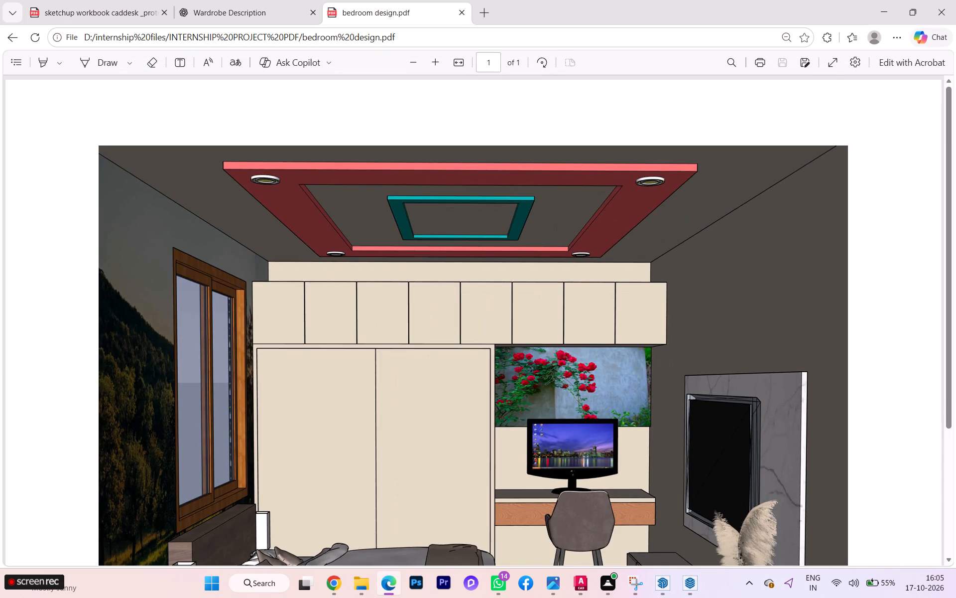
Review the exported bedroom PDF page in Microsoft Edge from the ceiling down to the floor.
scroll(469, 329, "down", 4)
scroll(469, 329, "up", 3)
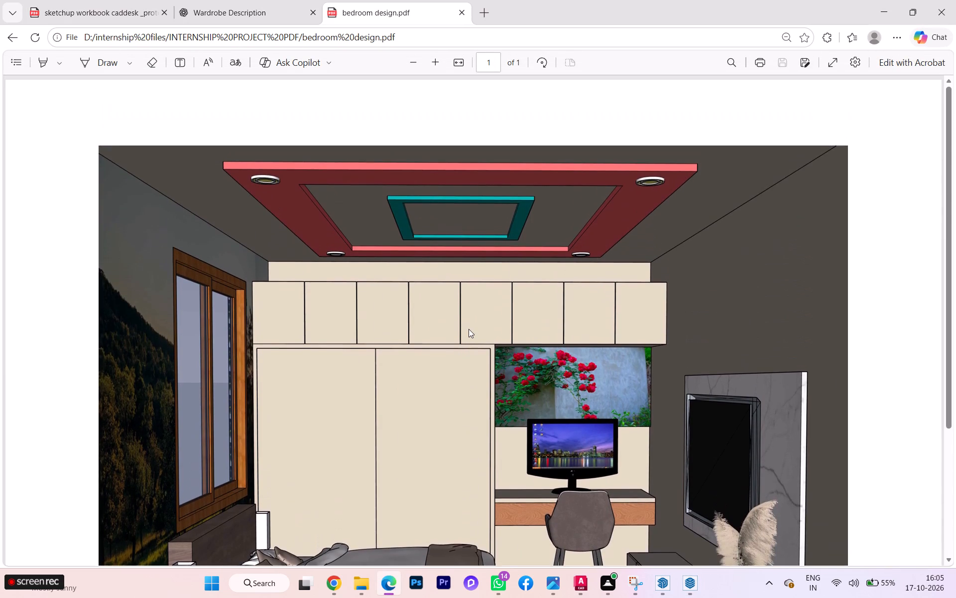
scroll(469, 329, "down", 3)
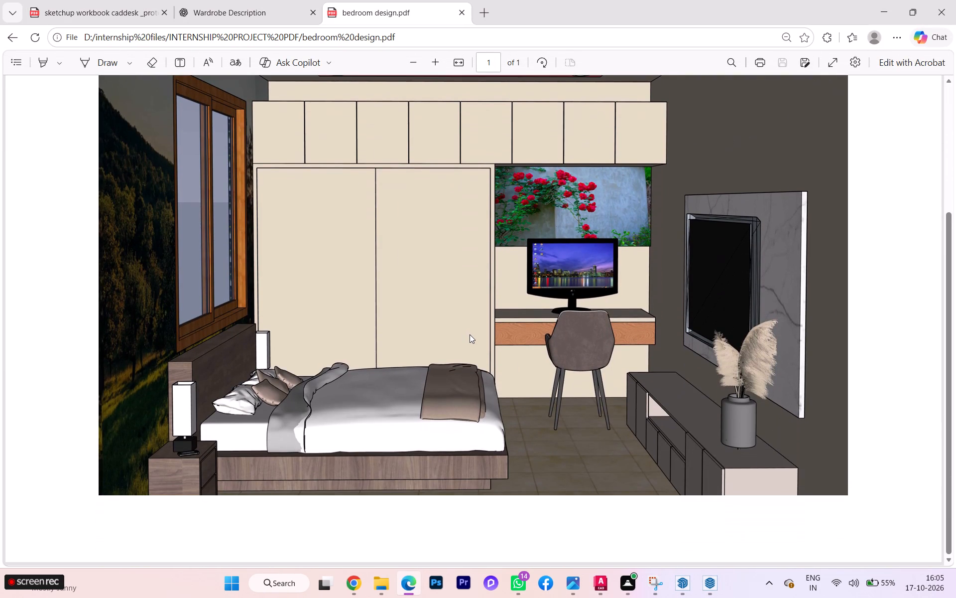
scroll(470, 334, "up", 2)
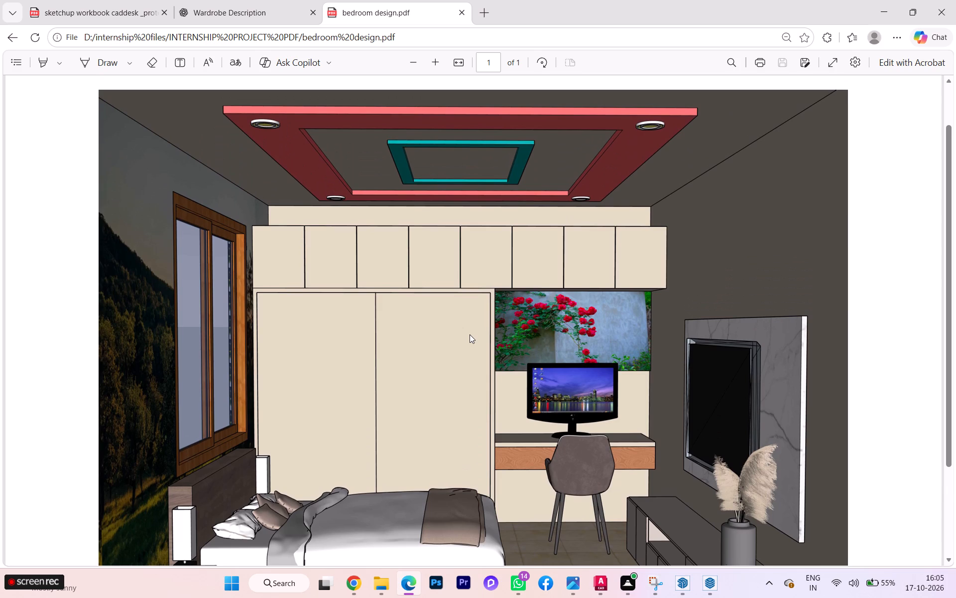
scroll(470, 334, "down", 1)
scroll(470, 334, "up", 2)
scroll(470, 334, "down", 1)
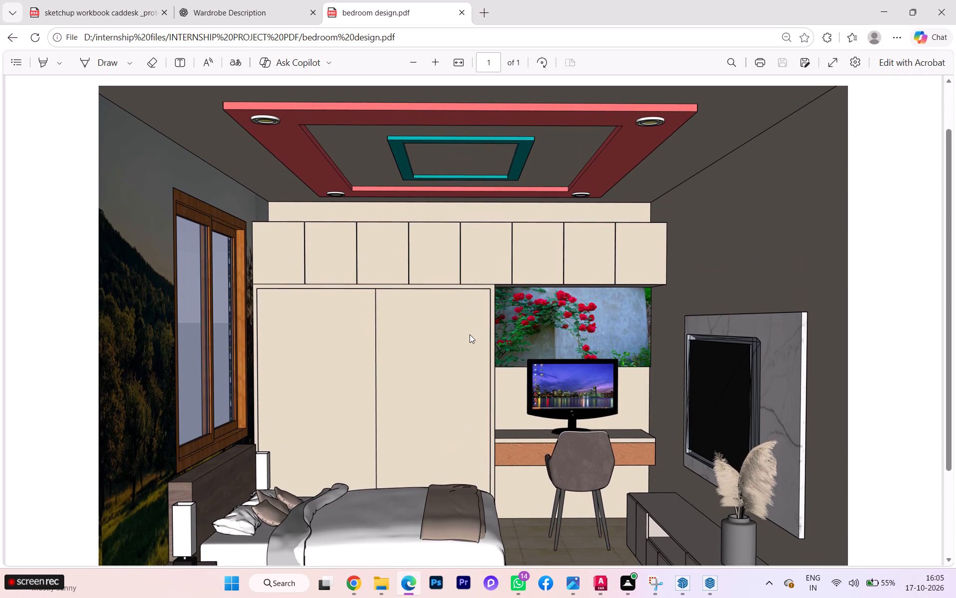
scroll(470, 334, "down", 1)
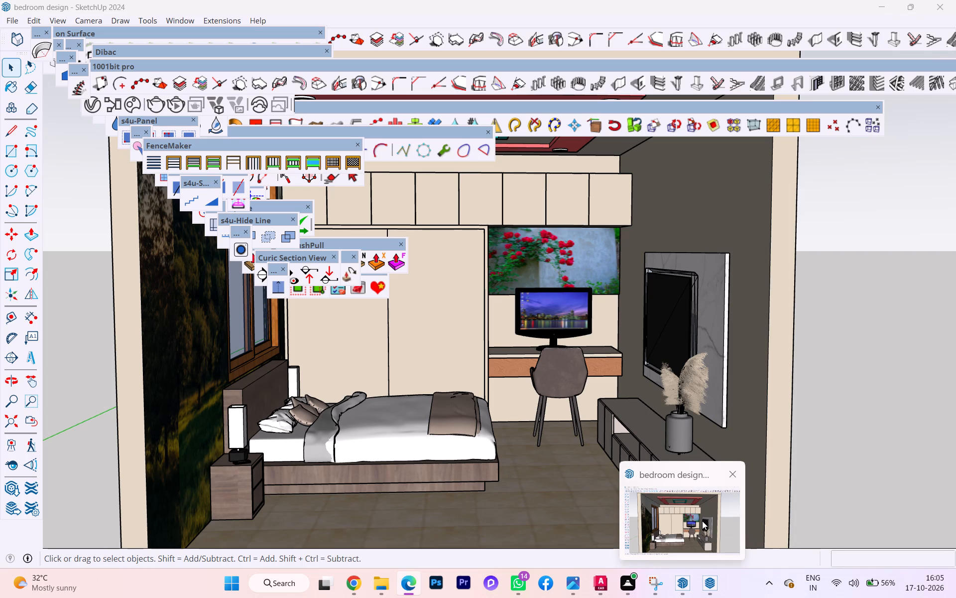
Switch back to the SketchUp bedroom model, frame the whole room and close the small floating toolbar.
left_click(677, 469)
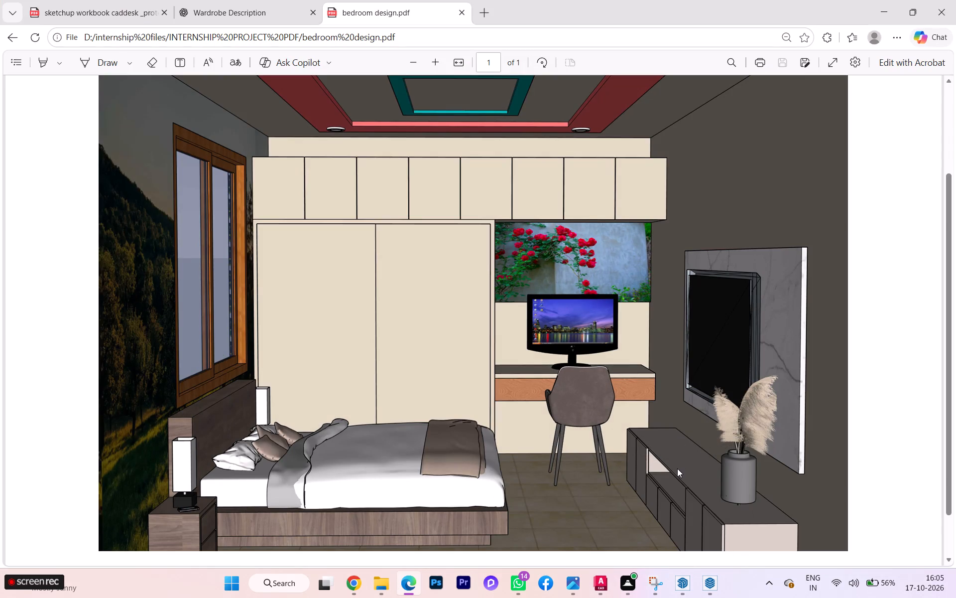
left_click(689, 534)
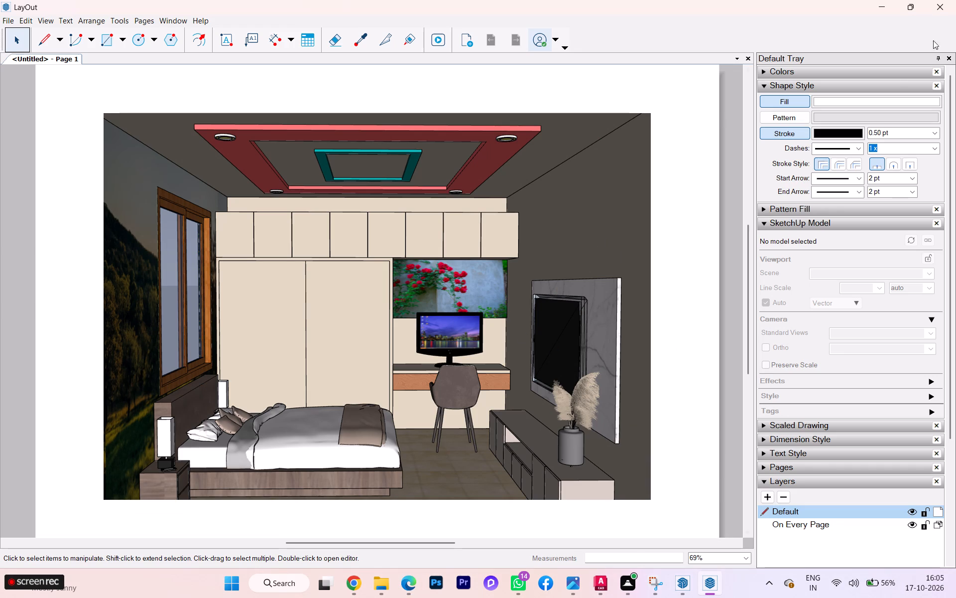
left_click(670, 526)
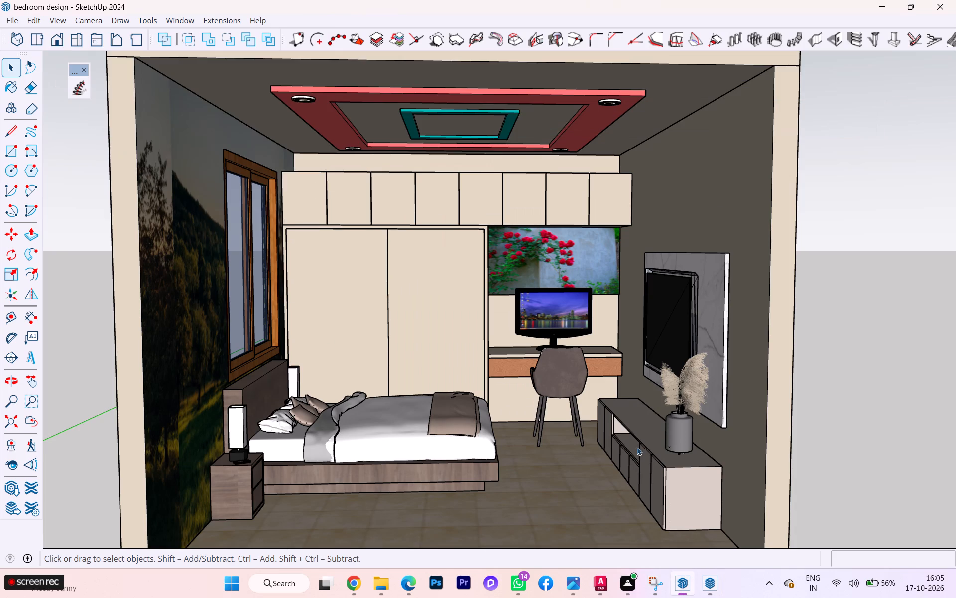
scroll(474, 374, "down", 1)
middle_click_drag(457, 375, 451, 354)
scroll(412, 333, "down", 1)
middle_click_drag(412, 335, 411, 344)
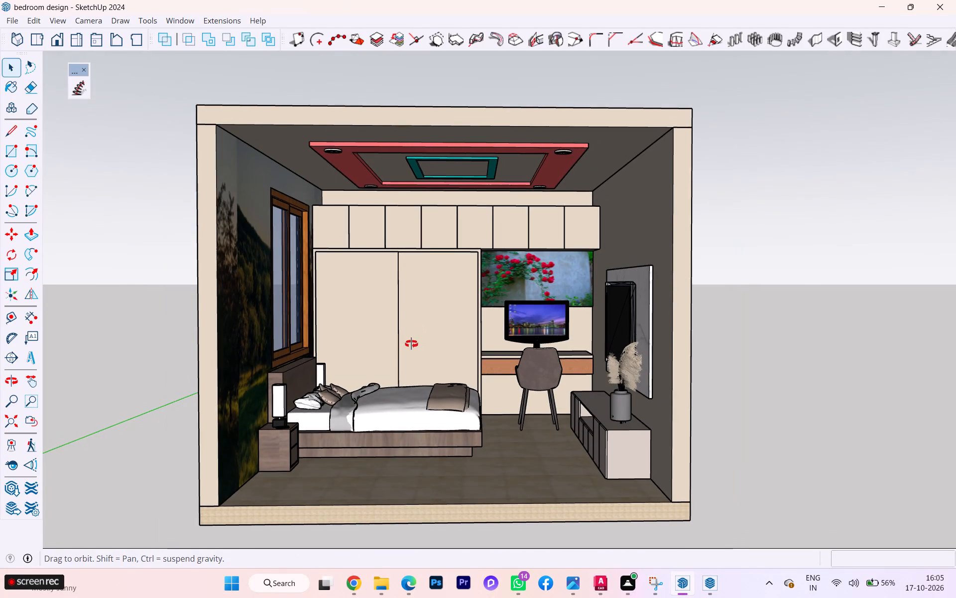
middle_click_drag(411, 344, 411, 345)
left_click(83, 67)
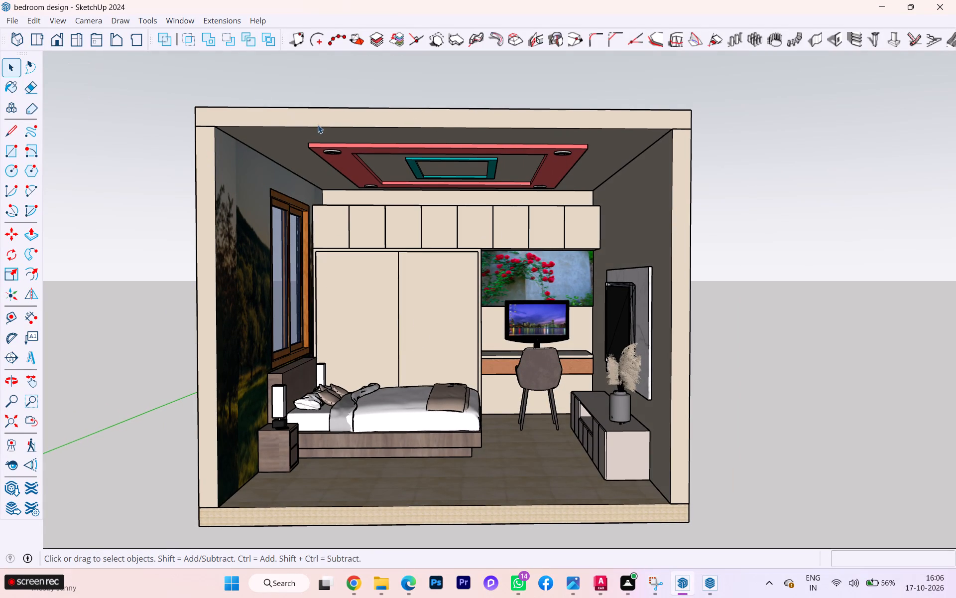
Examine the bedroom's false ceiling, wardrobe, bed, study desk and TV wall in a close frontal view.
scroll(319, 124, "up", 2)
scroll(272, 130, "down", 1)
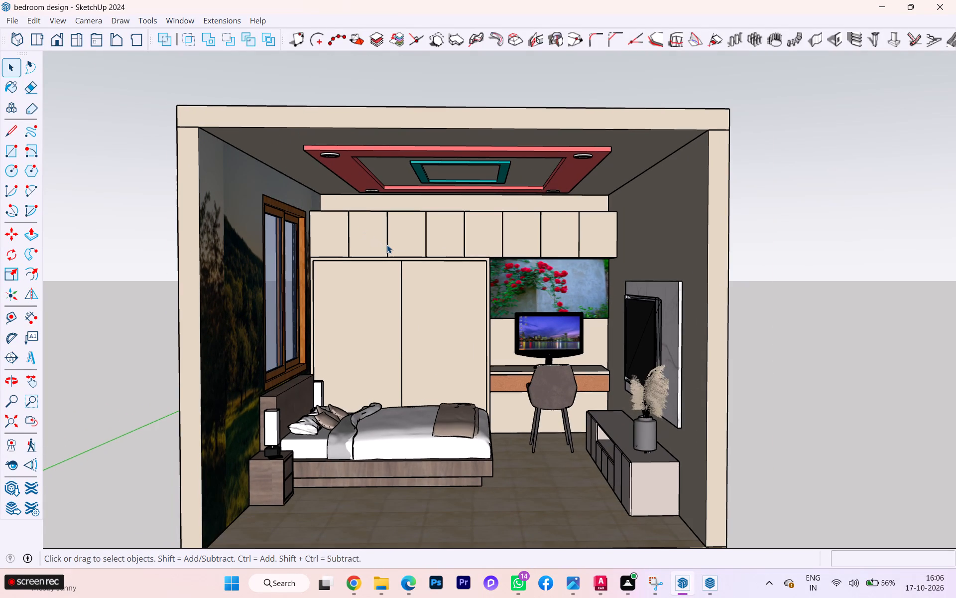
middle_click_drag(387, 245, 377, 227, "shift")
scroll(405, 185, "up", 1, "shift")
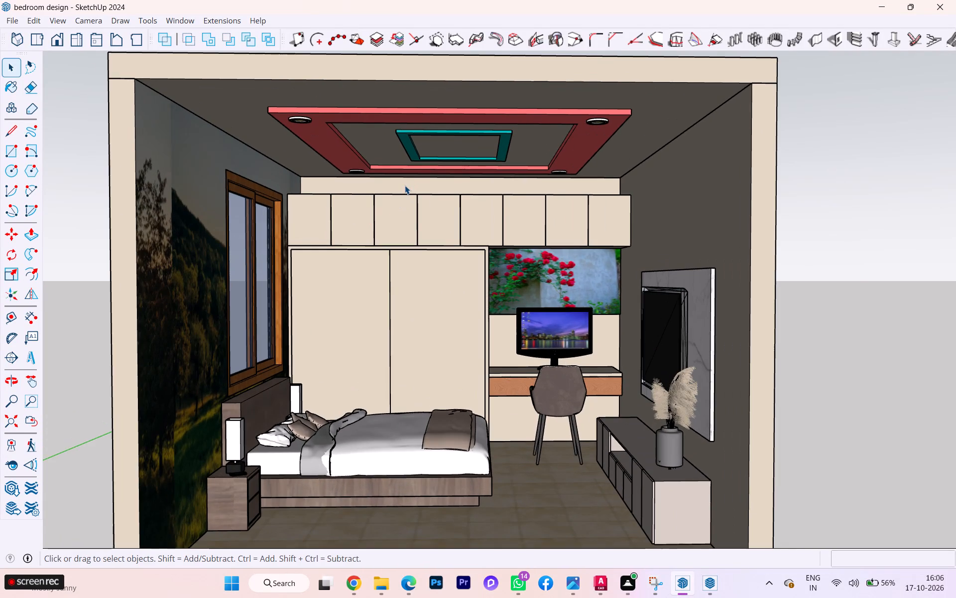
scroll(405, 185, "up", 1)
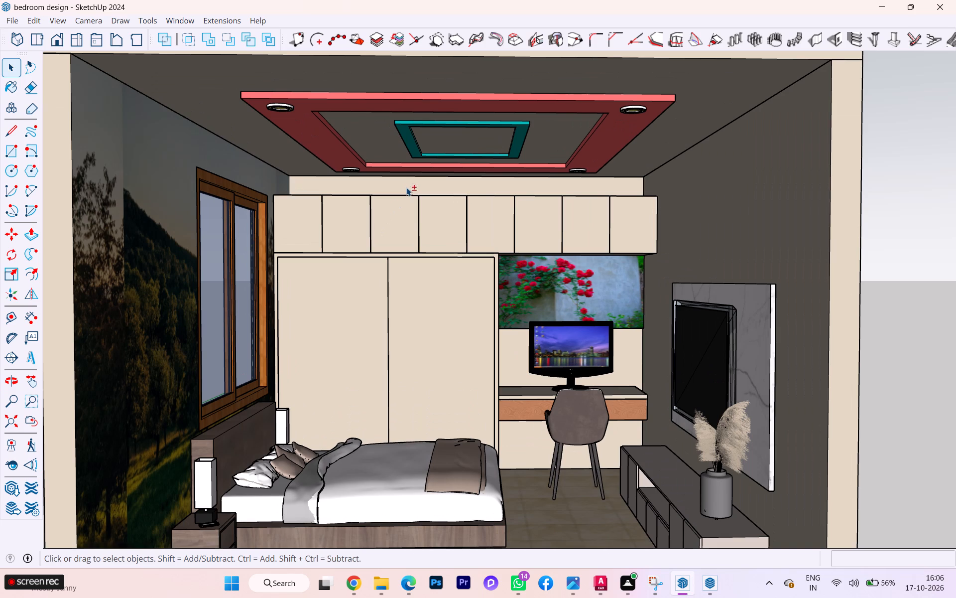
middle_click_drag(406, 187, 406, 180, "shift")
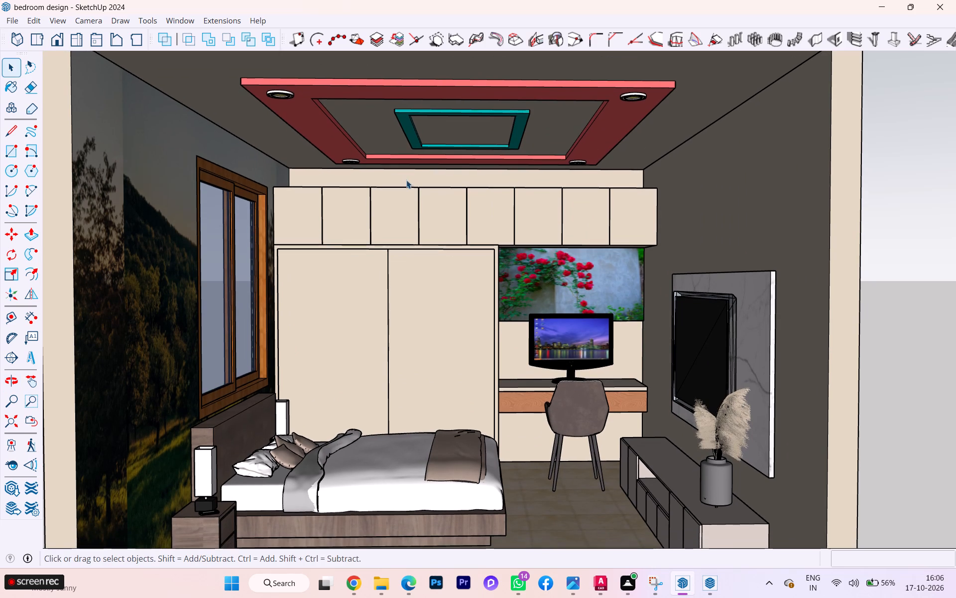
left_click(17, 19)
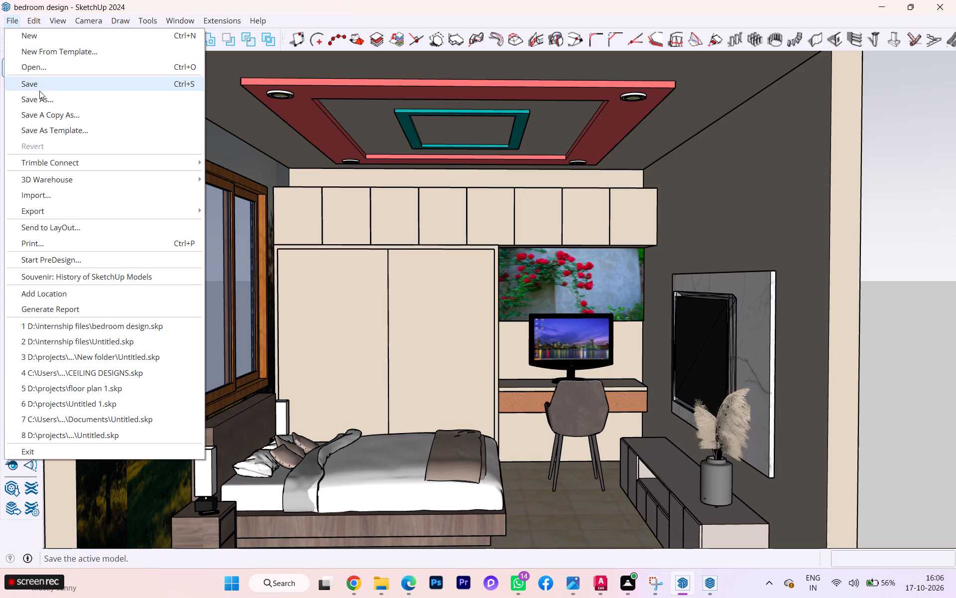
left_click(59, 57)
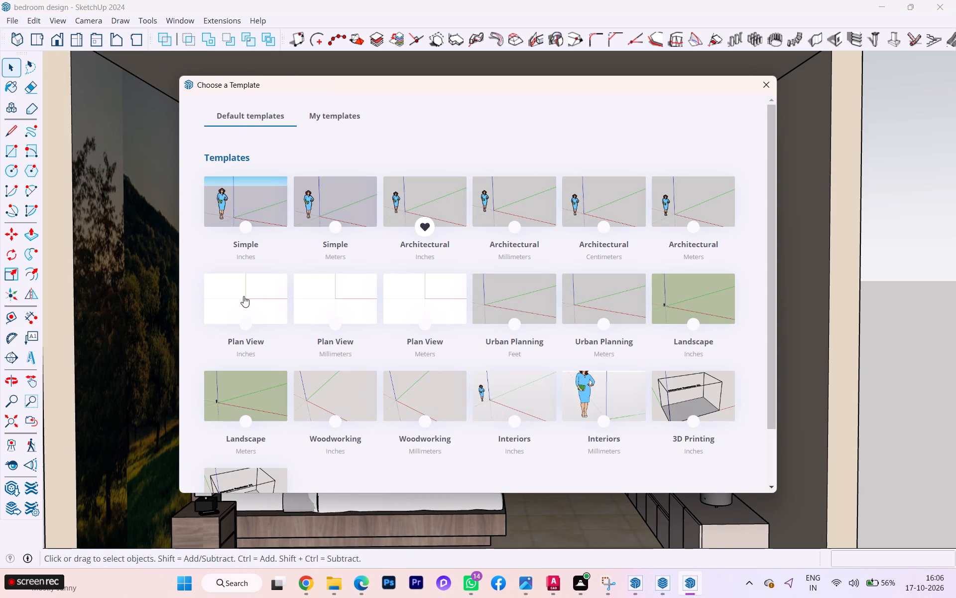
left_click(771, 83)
Save the model again as "bedroom design" in SketchUp Models (*.skp) format in the internship files folder, replacing the existing file.
left_click(19, 19)
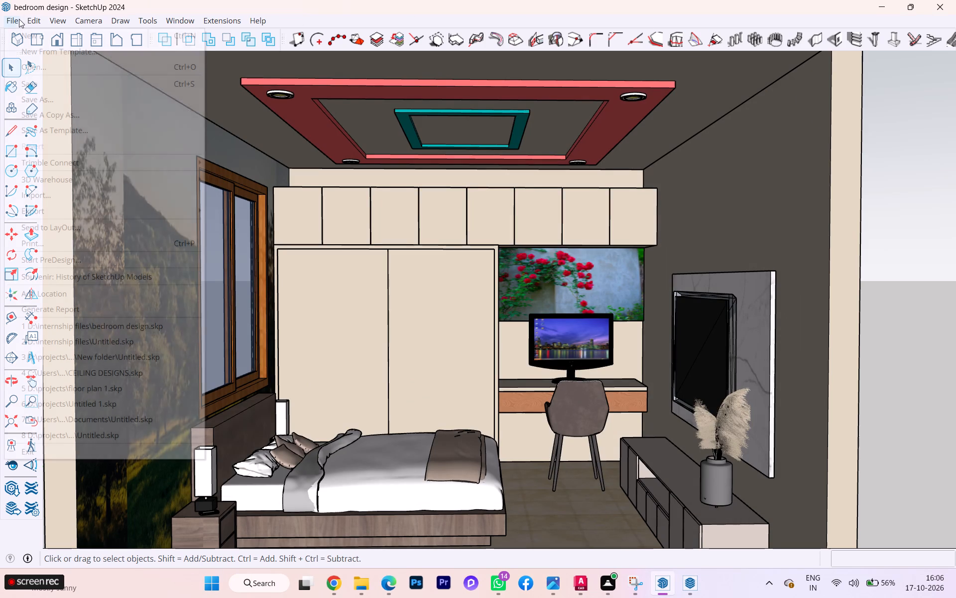
left_click(53, 103)
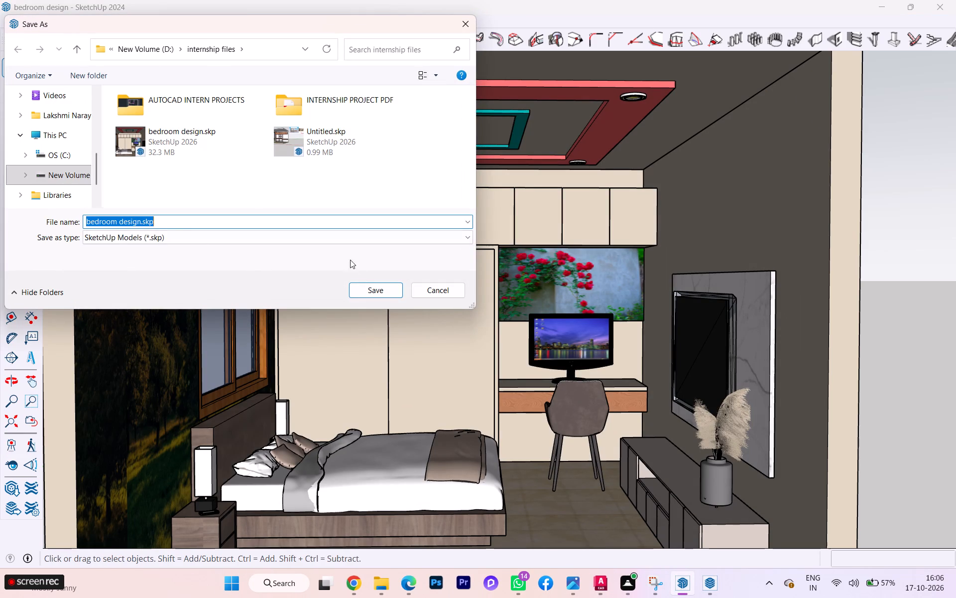
left_click(376, 287)
left_click(494, 293)
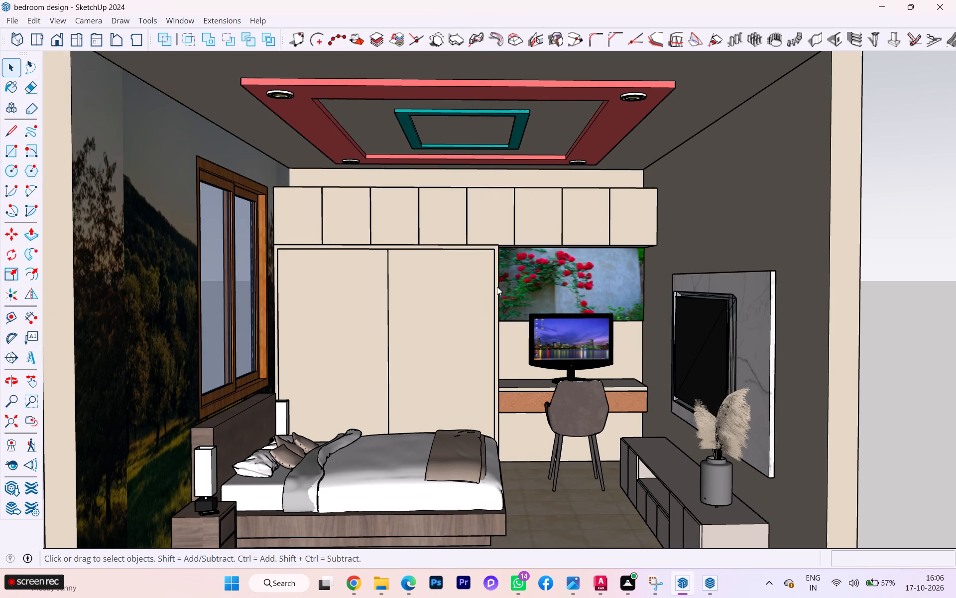